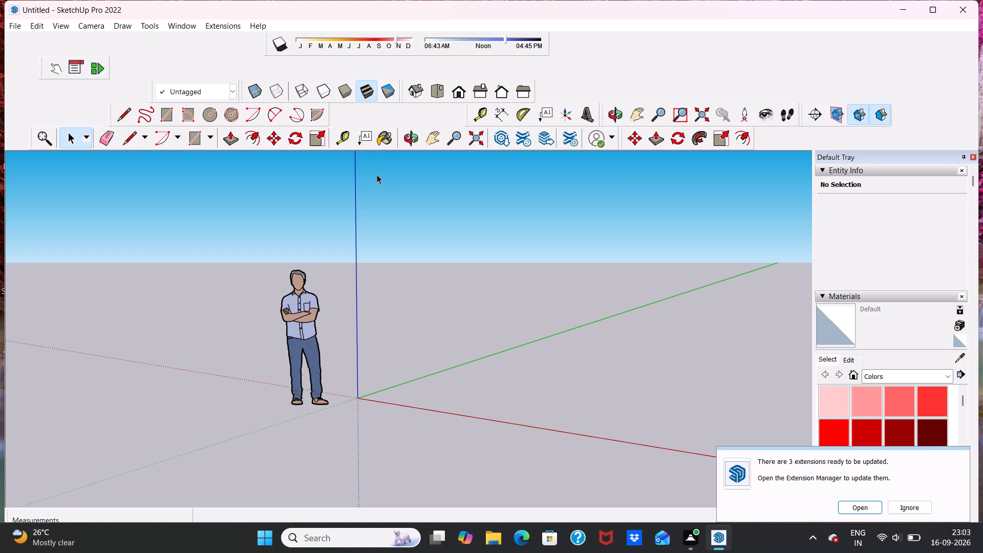
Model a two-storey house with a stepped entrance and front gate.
Switch the camera to the standard top view of the empty model.
left_click(434, 87)
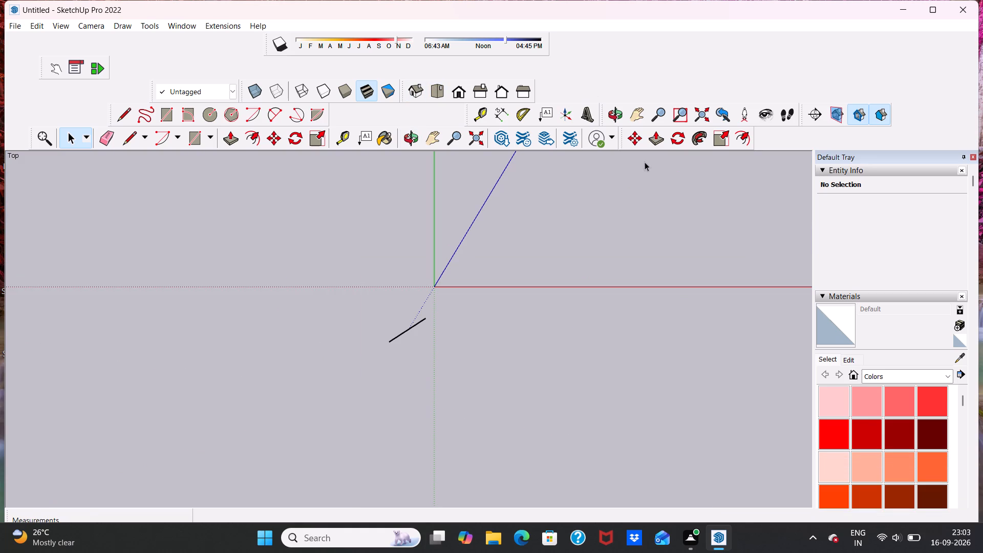
scroll(637, 221, "up", 19)
scroll(570, 210, "down", 13)
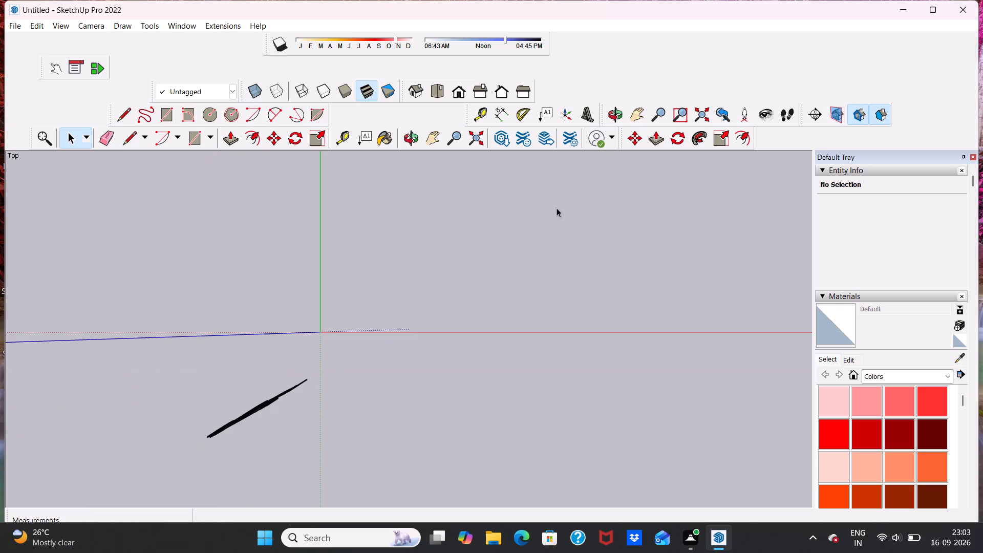
scroll(512, 168, "up", 19)
scroll(489, 187, "down", 6)
scroll(643, 259, "up", 4)
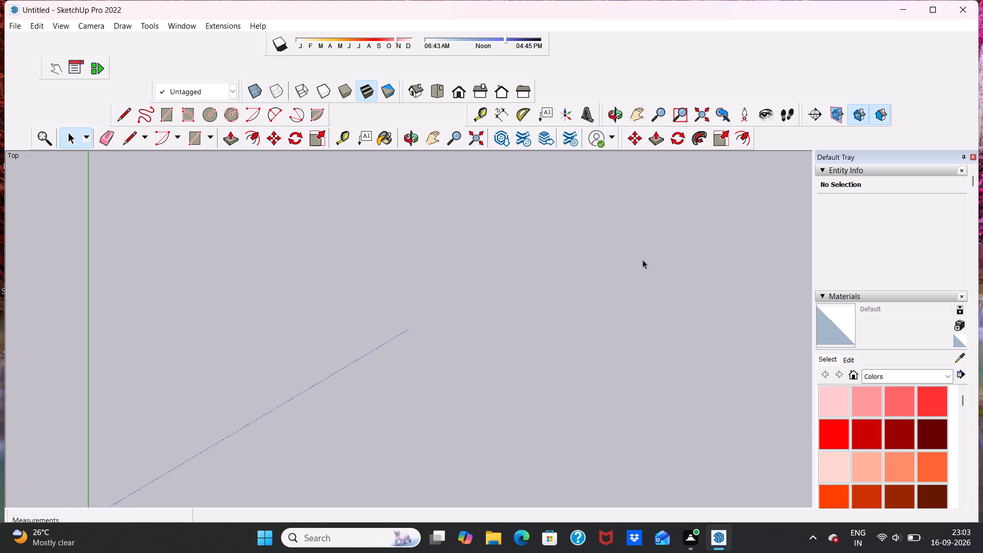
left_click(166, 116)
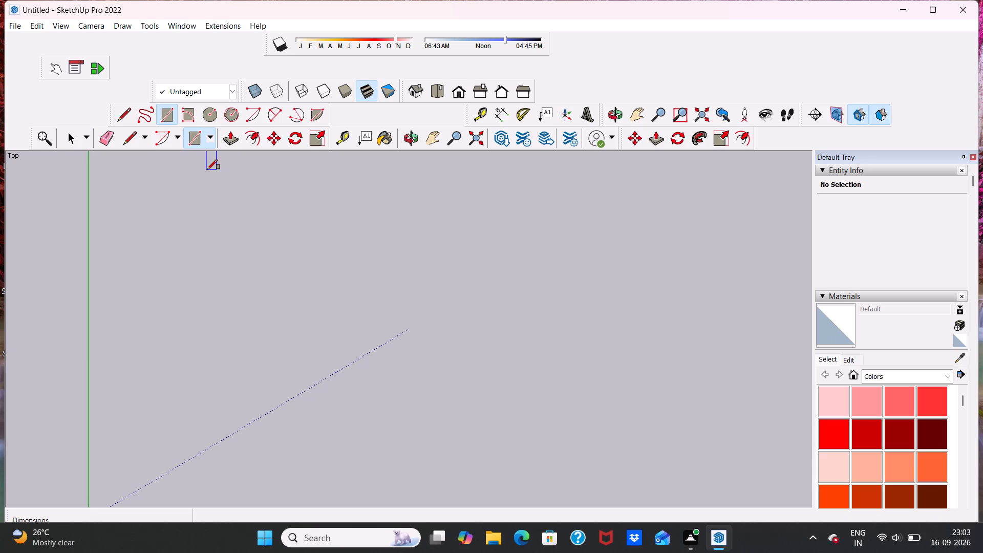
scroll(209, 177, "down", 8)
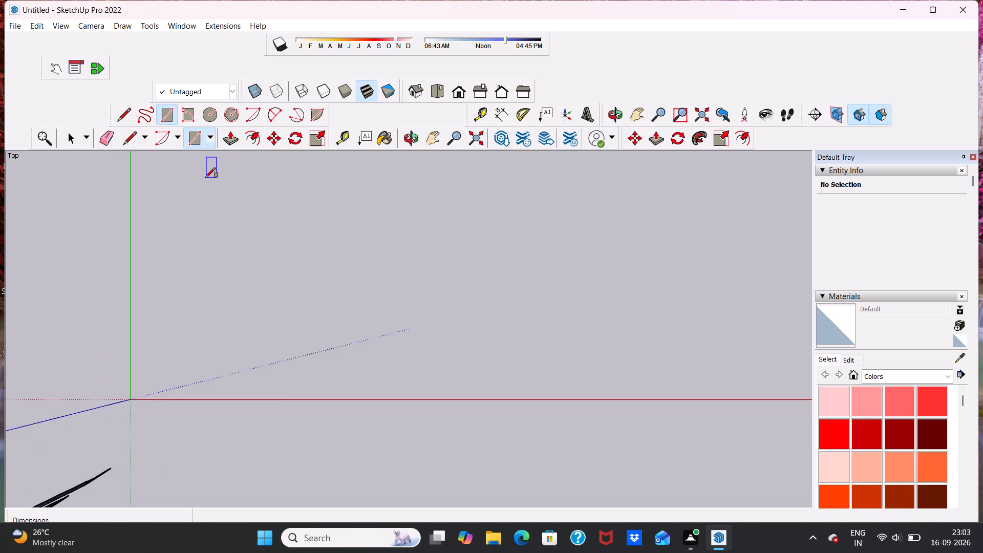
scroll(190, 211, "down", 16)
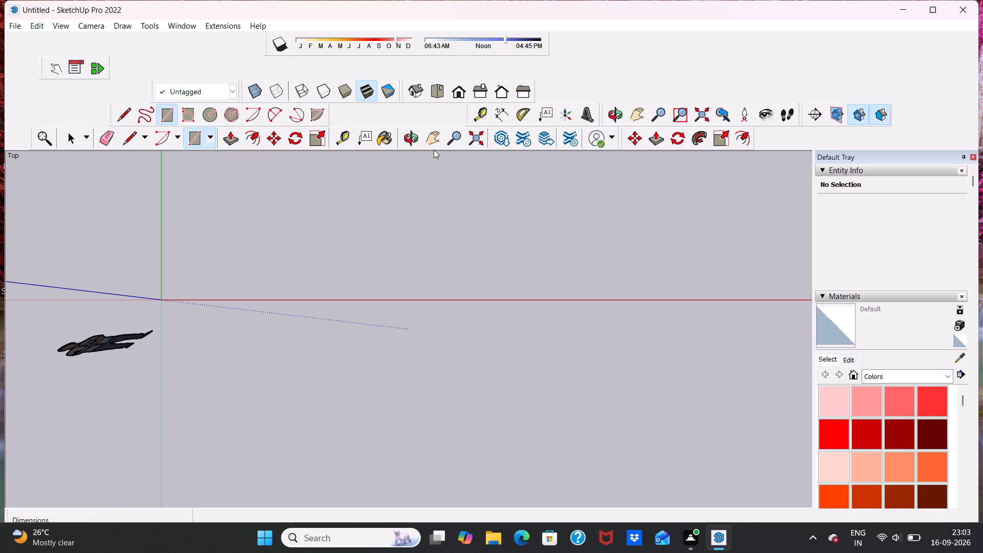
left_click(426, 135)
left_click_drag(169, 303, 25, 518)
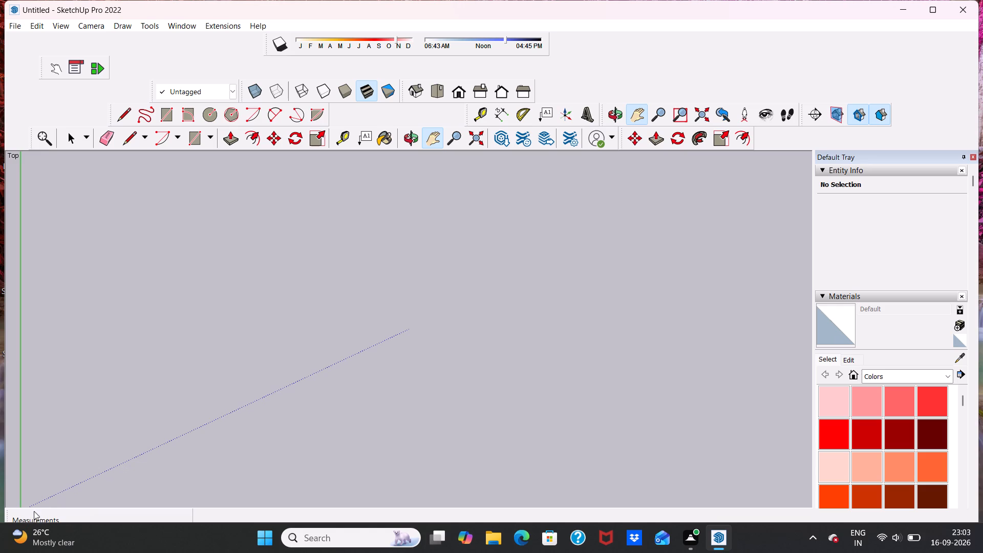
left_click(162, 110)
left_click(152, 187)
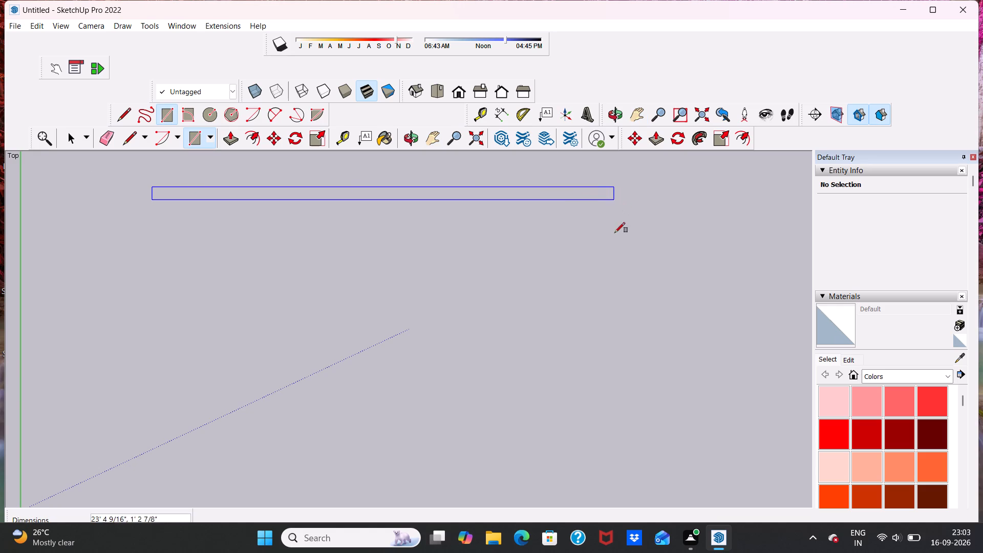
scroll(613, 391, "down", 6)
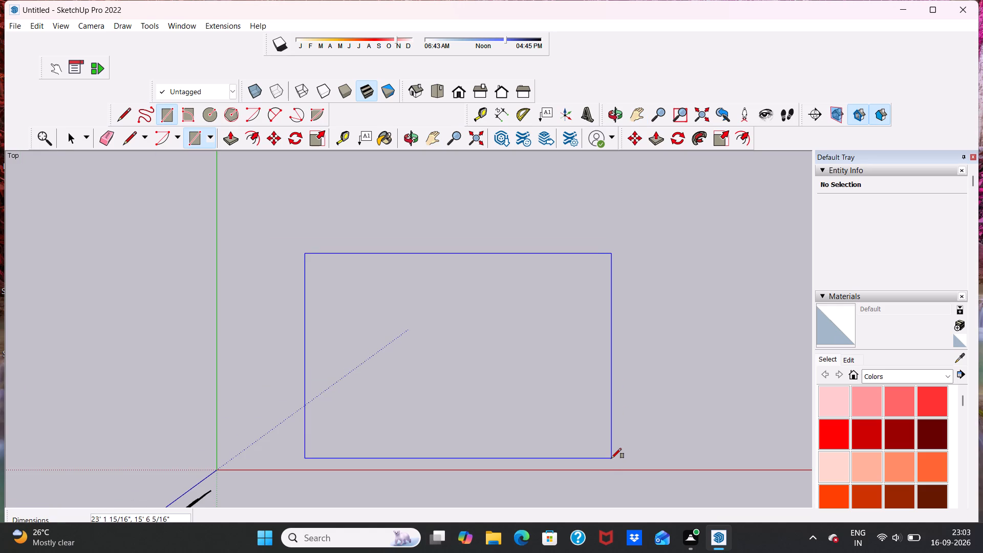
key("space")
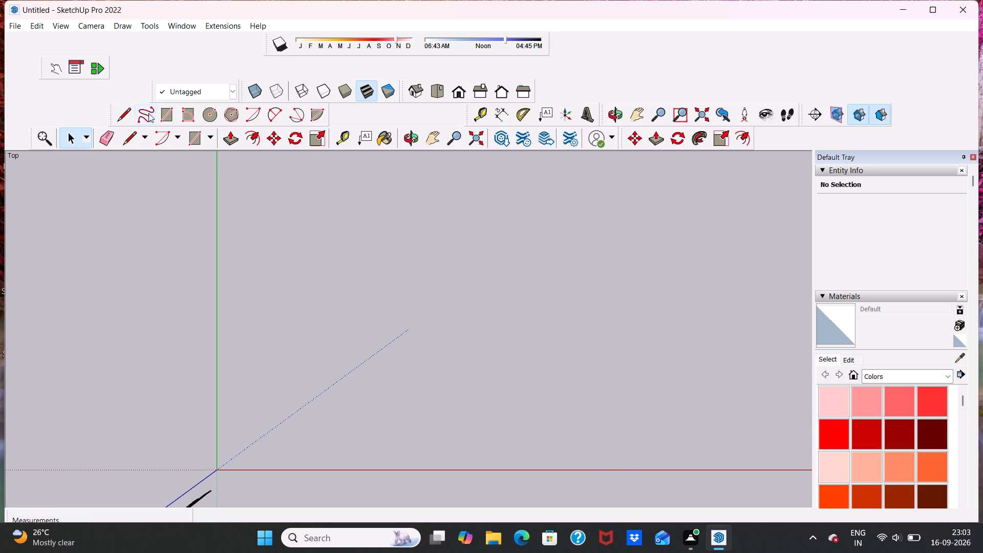
Draw a rectangle about 35' by 22' on the ground plane, above the red axis and beside the green axis.
left_click(165, 114)
left_click(316, 160)
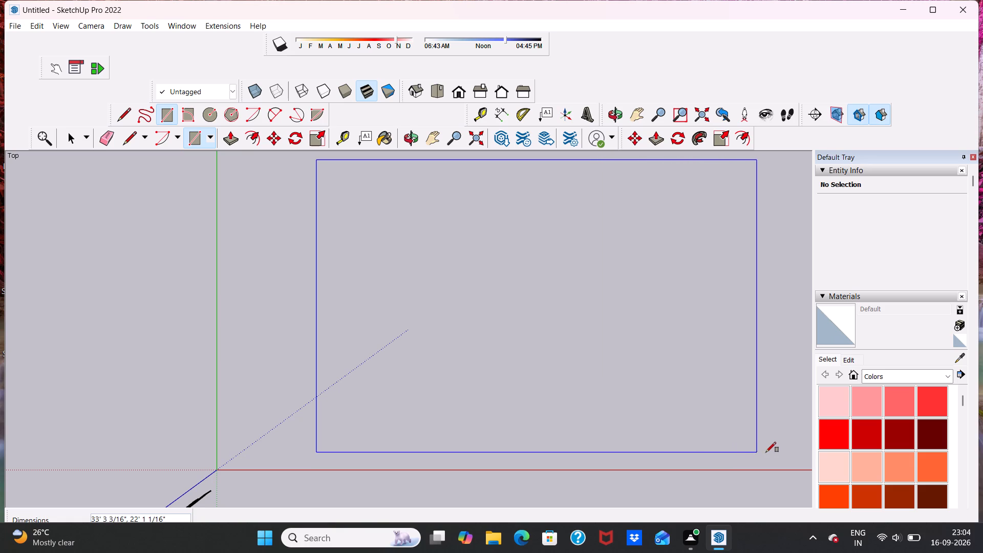
left_click(779, 450)
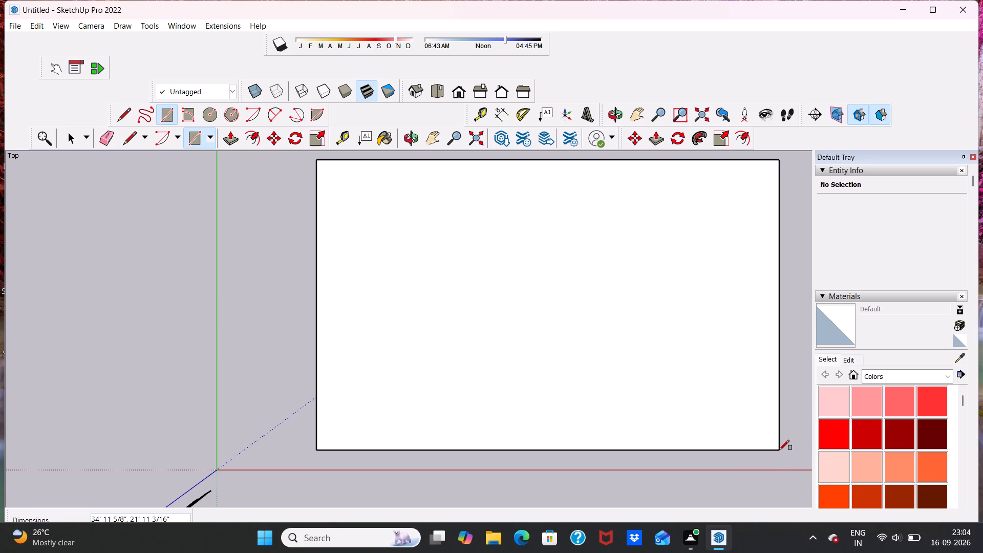
key("space")
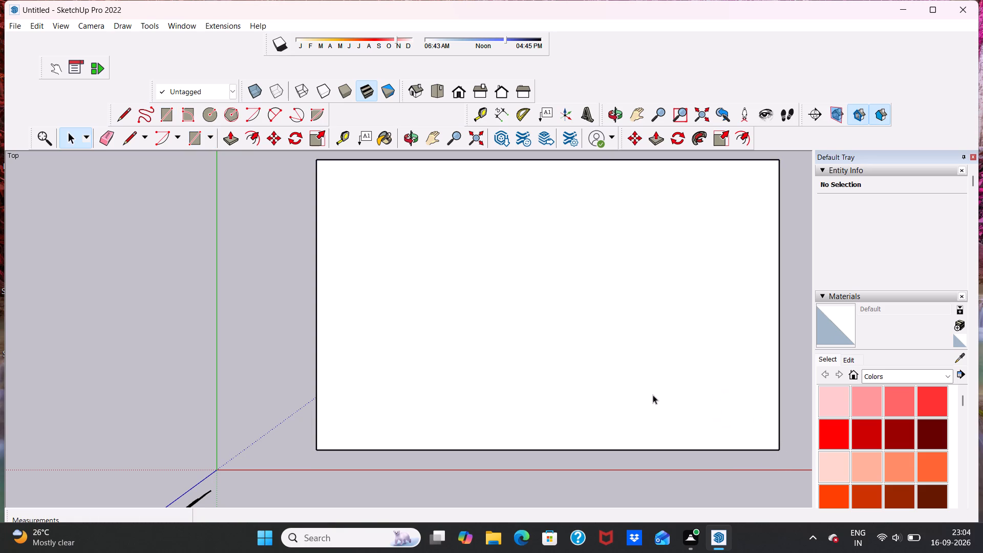
Move the whole rectangle, face and edges, about 49' 8" along the ground away from the origin.
scroll(653, 394, "down", 4)
middle_click_drag(655, 441, 636, 178)
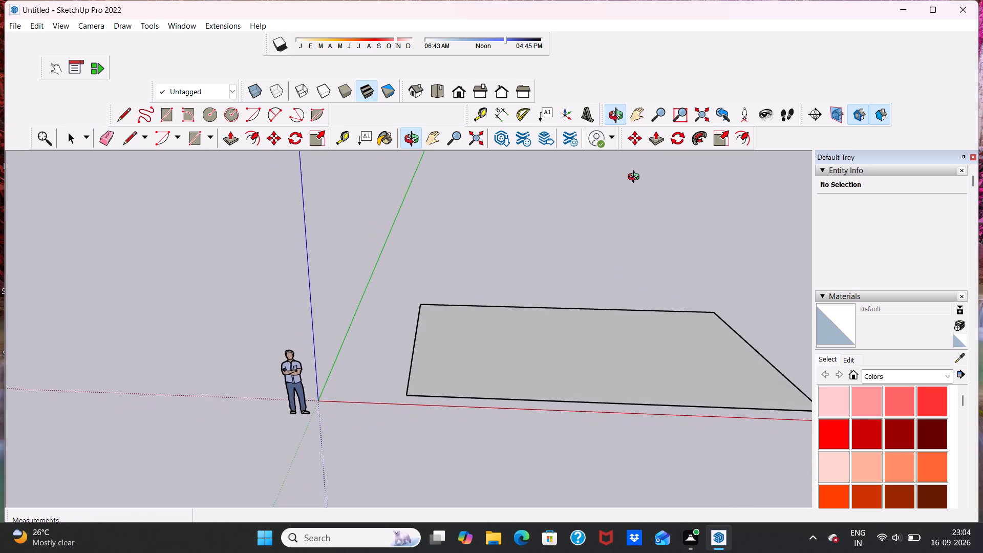
middle_click_drag(636, 178, 636, 322)
scroll(648, 538, "up", 3)
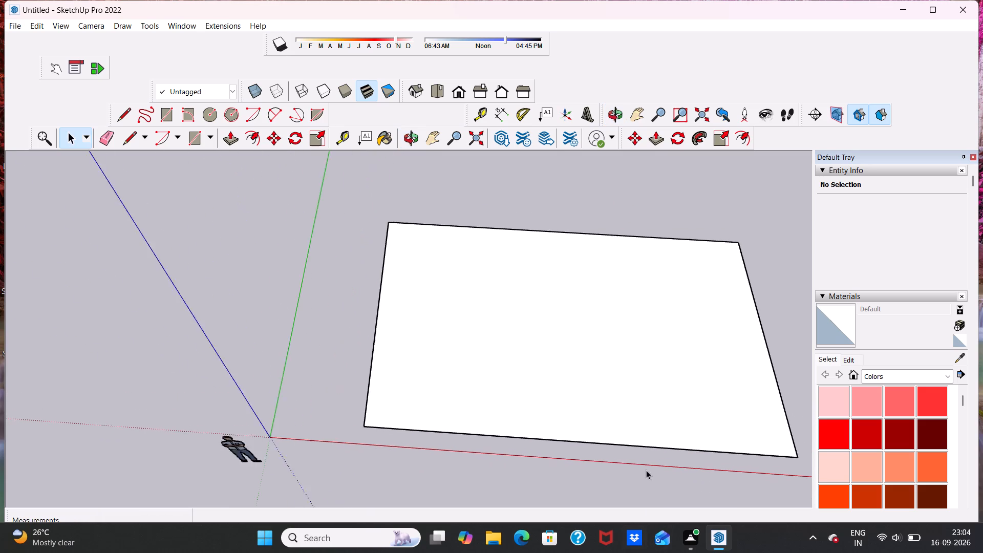
scroll(646, 470, "up", 3)
scroll(625, 417, "up", 5)
scroll(601, 363, "down", 16)
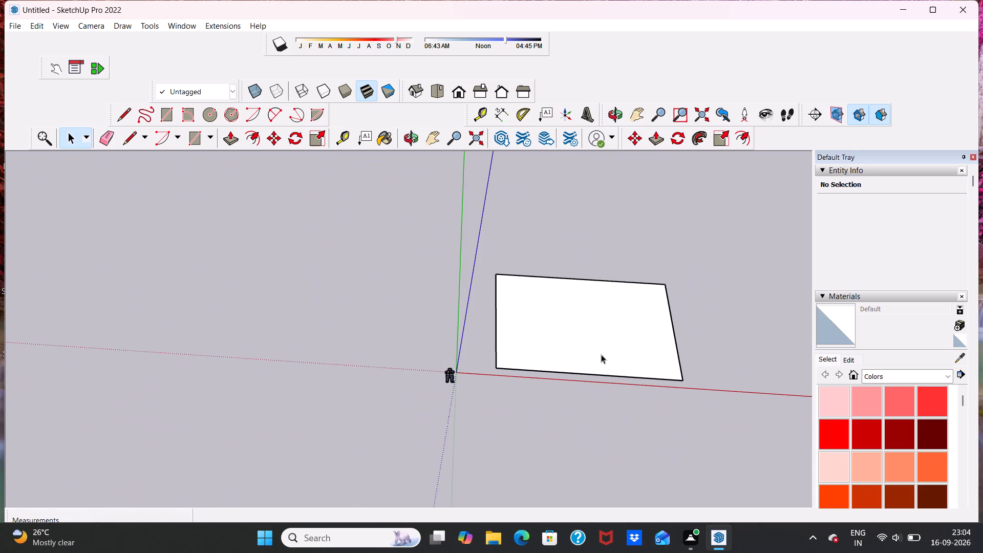
scroll(601, 395, "up", 3)
triple_click(570, 322)
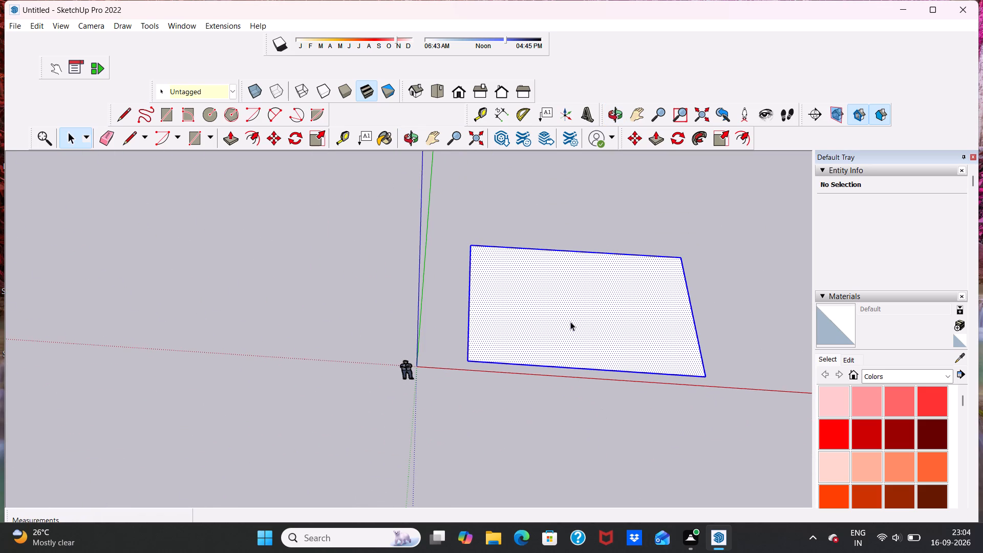
scroll(568, 313, "down", 6)
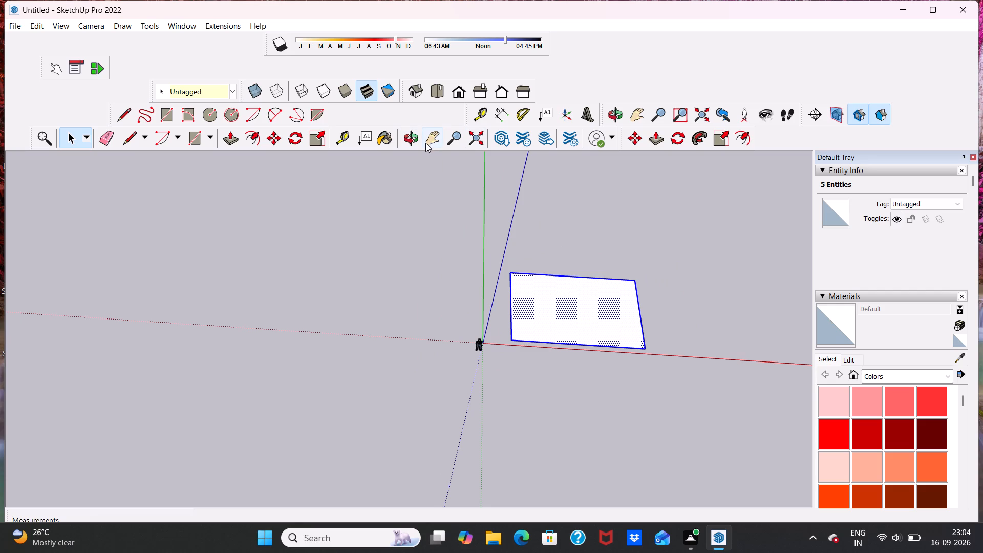
left_click(425, 143)
left_click_drag(479, 349, 282, 391)
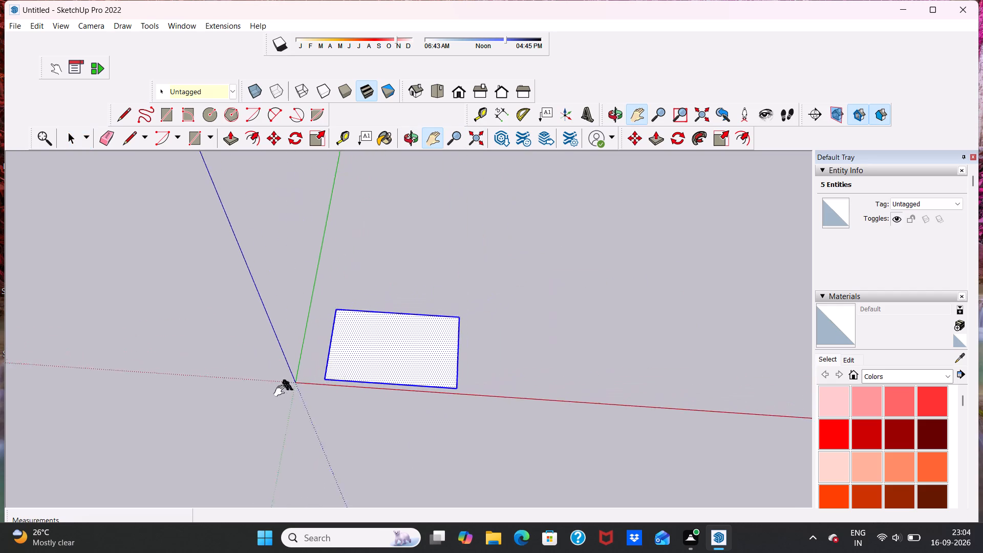
left_click_drag(282, 391, 297, 457)
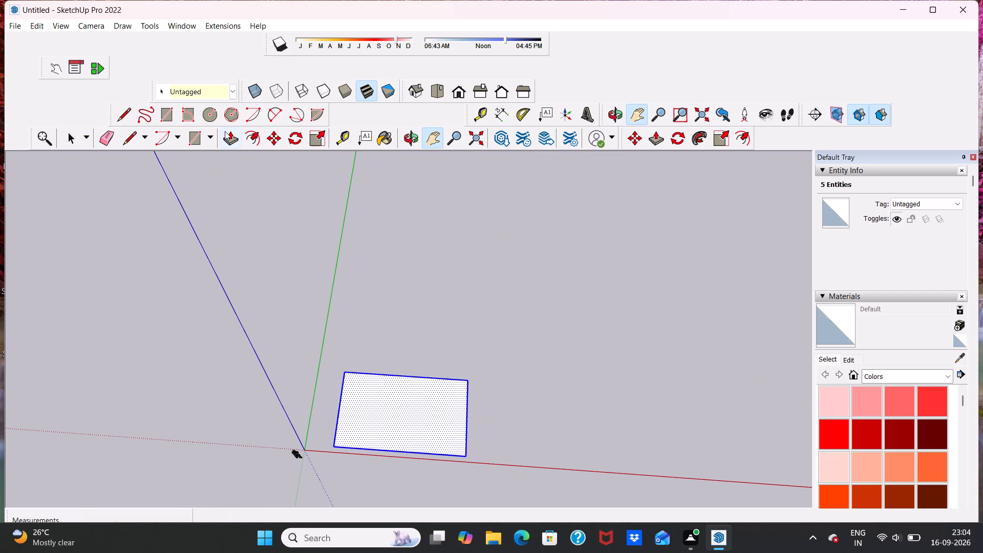
left_click(270, 140)
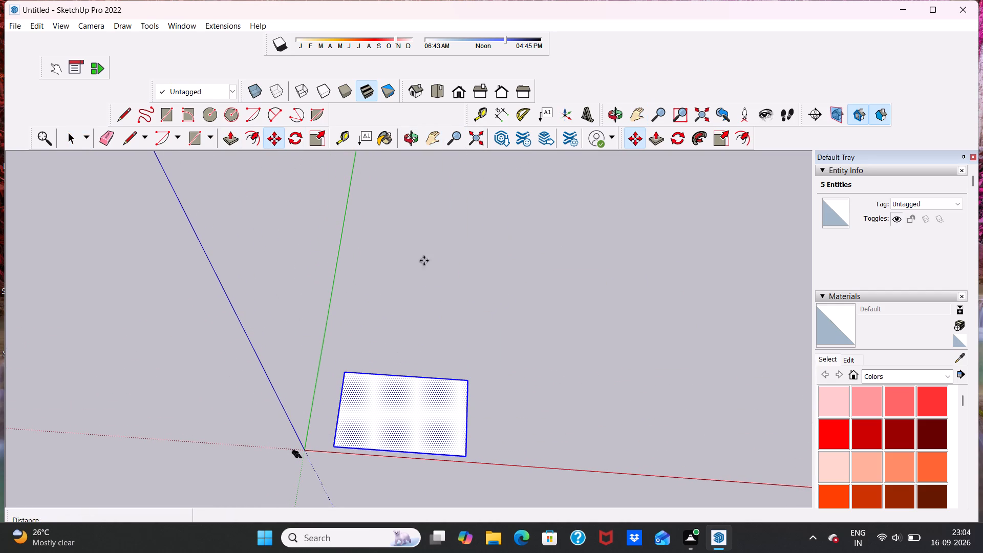
left_click(467, 382)
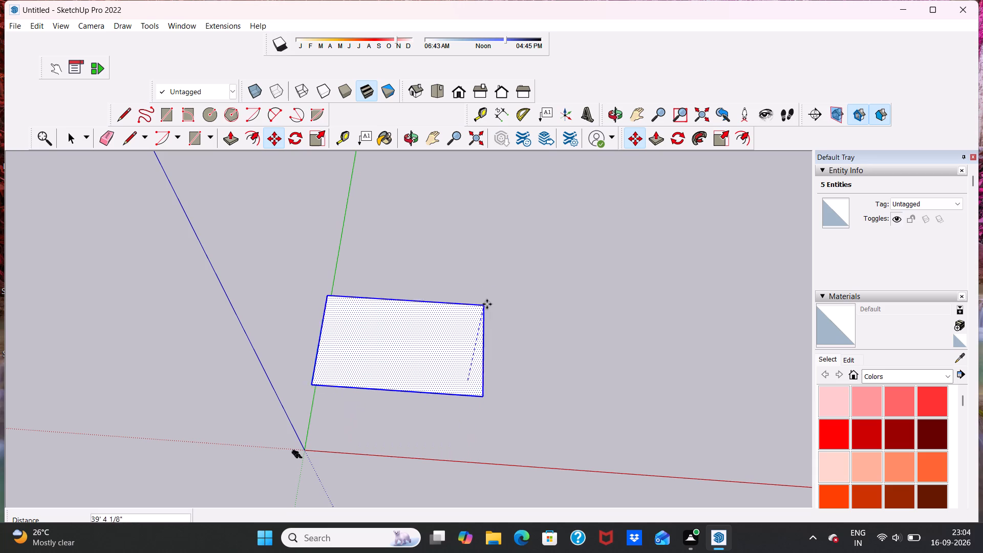
left_click(555, 266)
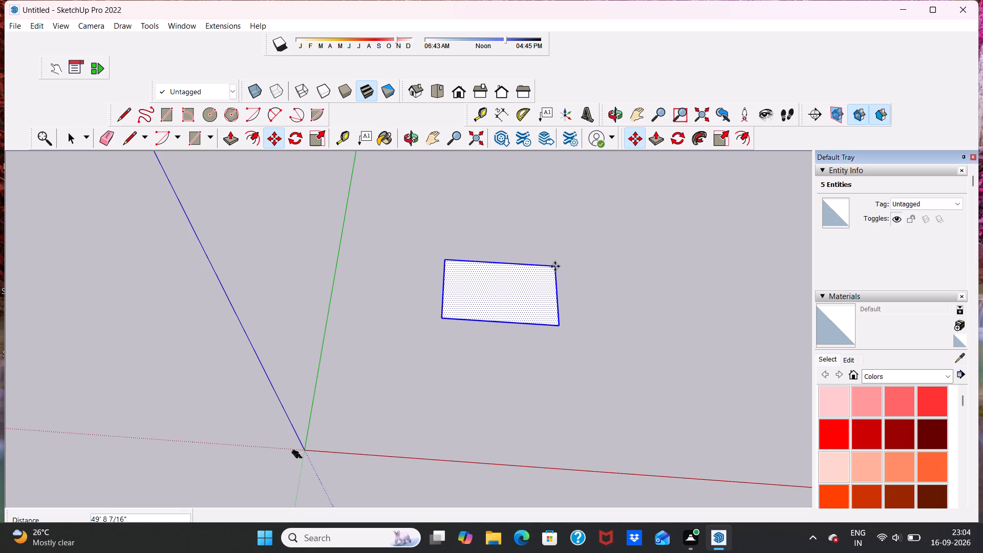
key("space")
left_click(702, 324)
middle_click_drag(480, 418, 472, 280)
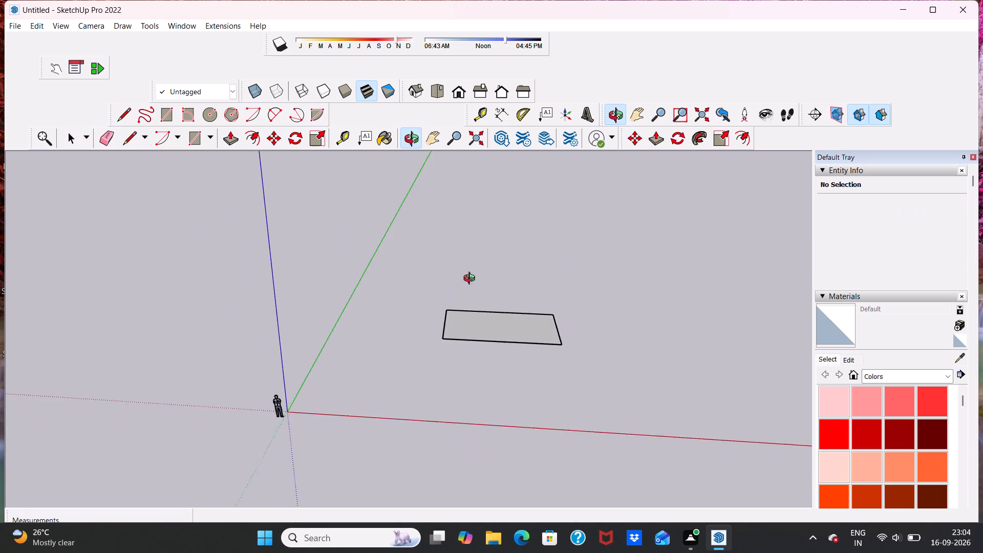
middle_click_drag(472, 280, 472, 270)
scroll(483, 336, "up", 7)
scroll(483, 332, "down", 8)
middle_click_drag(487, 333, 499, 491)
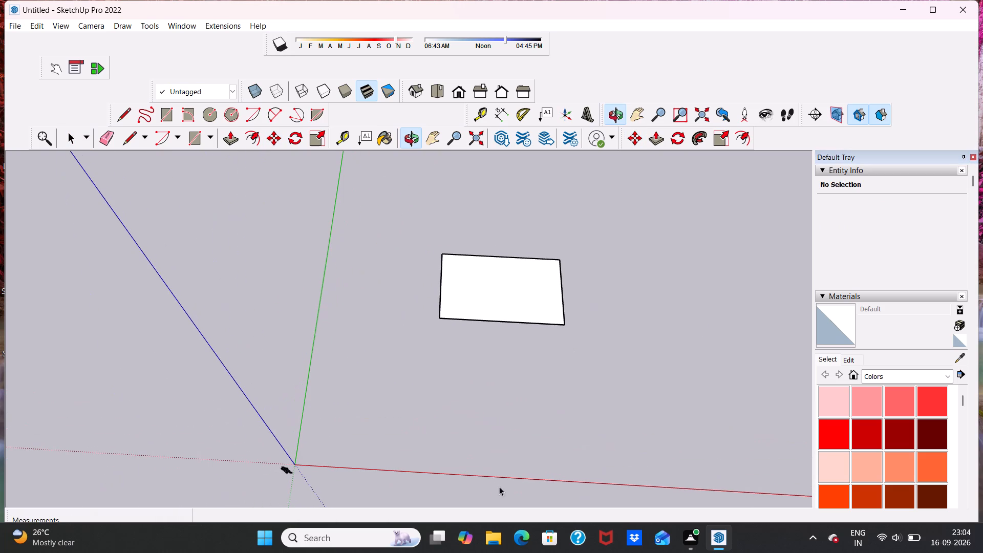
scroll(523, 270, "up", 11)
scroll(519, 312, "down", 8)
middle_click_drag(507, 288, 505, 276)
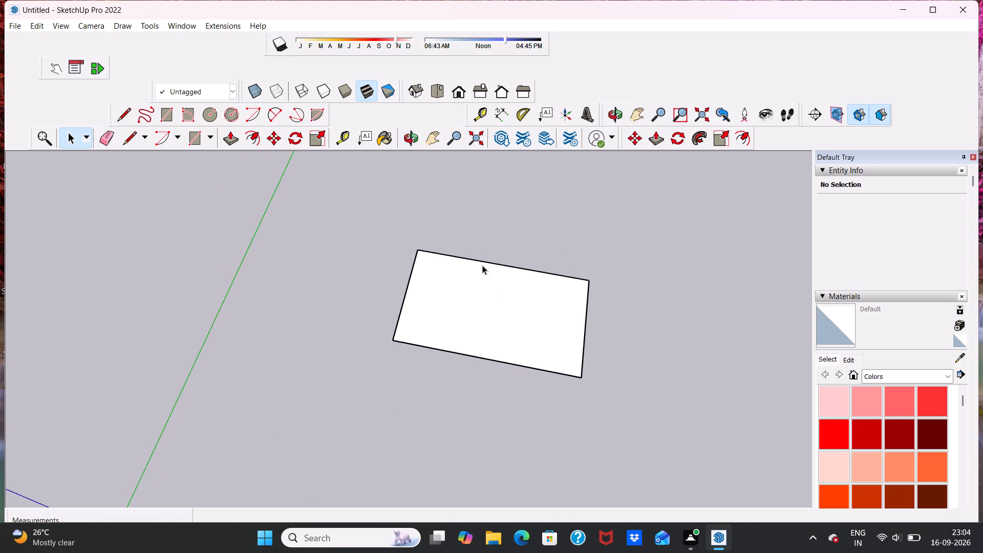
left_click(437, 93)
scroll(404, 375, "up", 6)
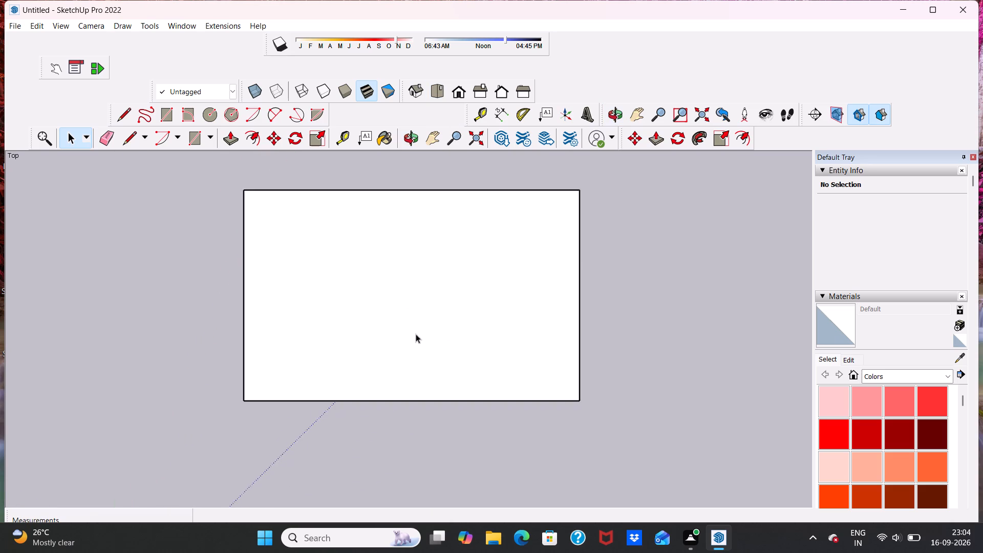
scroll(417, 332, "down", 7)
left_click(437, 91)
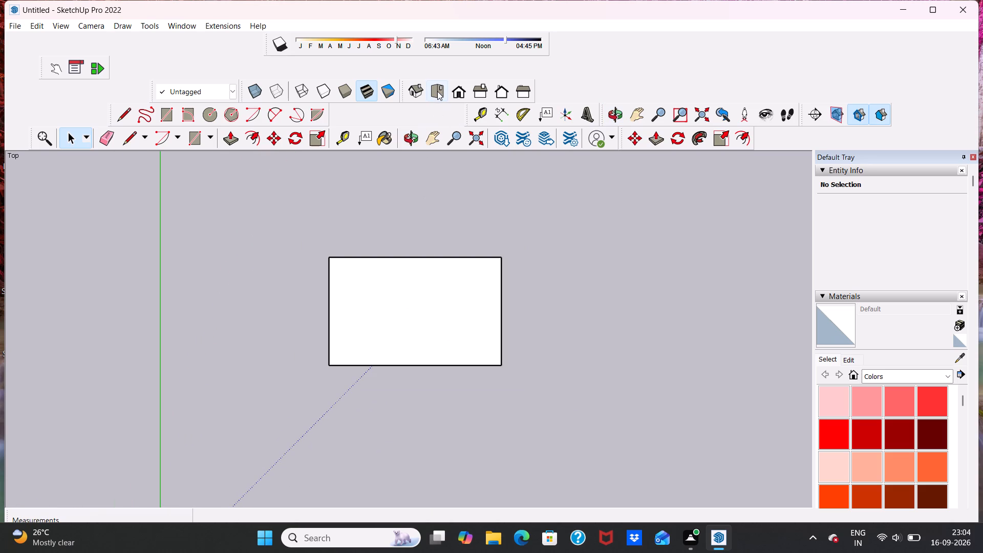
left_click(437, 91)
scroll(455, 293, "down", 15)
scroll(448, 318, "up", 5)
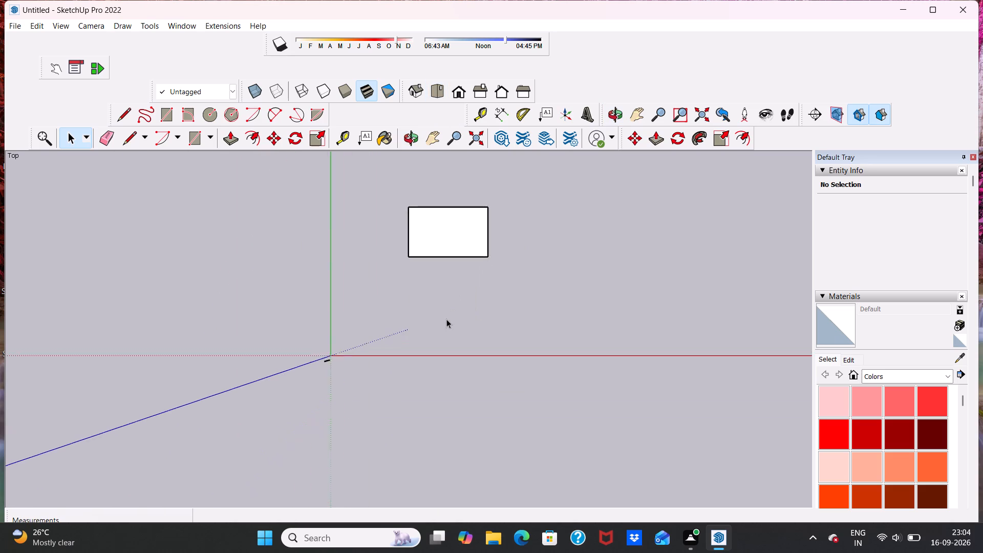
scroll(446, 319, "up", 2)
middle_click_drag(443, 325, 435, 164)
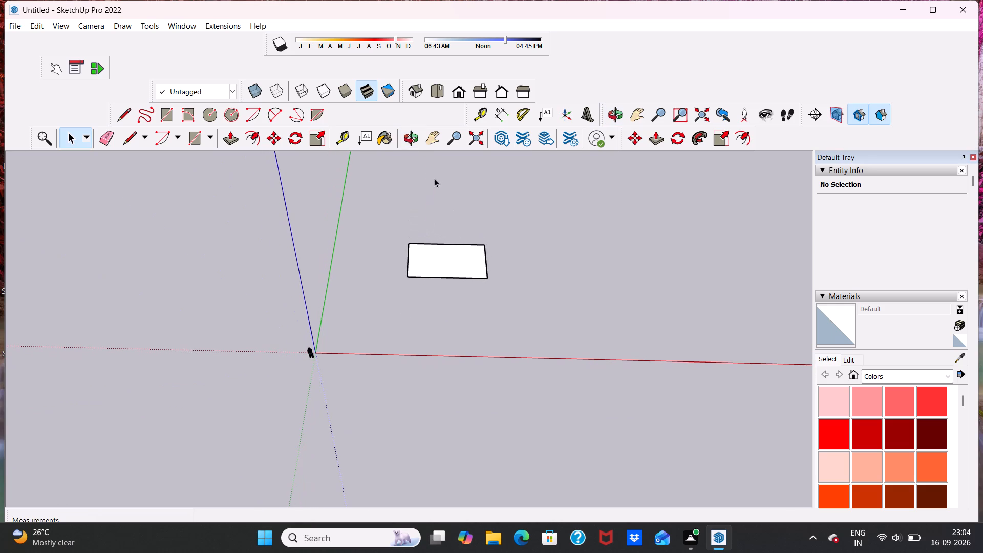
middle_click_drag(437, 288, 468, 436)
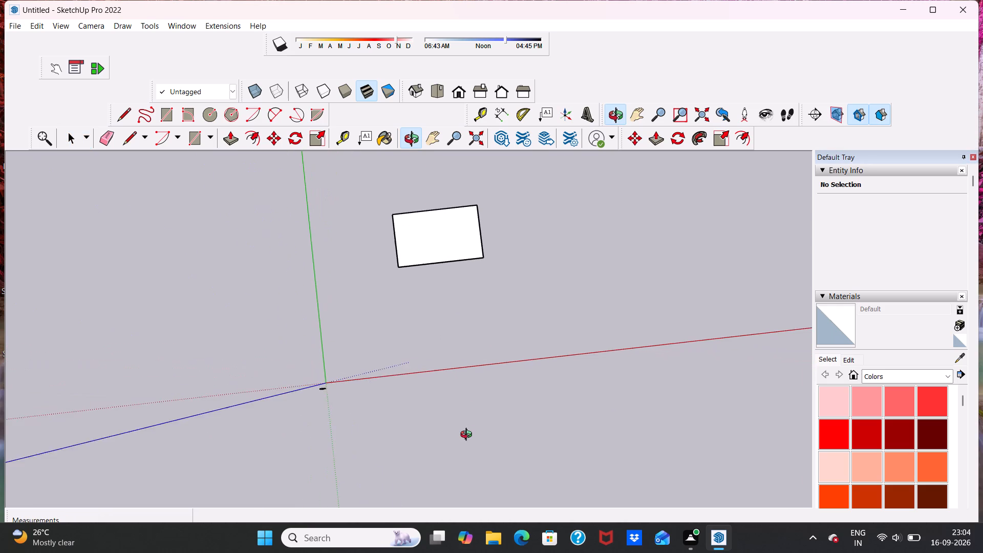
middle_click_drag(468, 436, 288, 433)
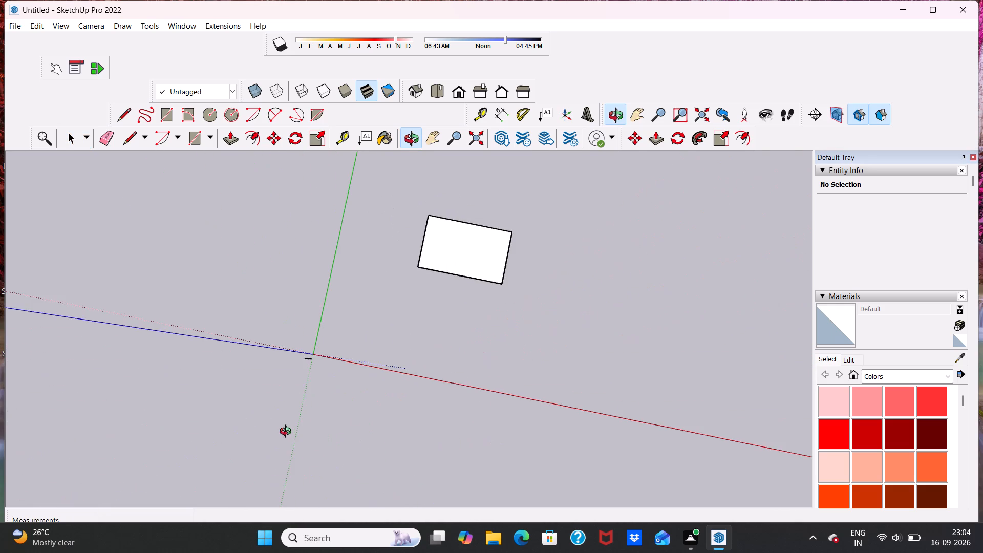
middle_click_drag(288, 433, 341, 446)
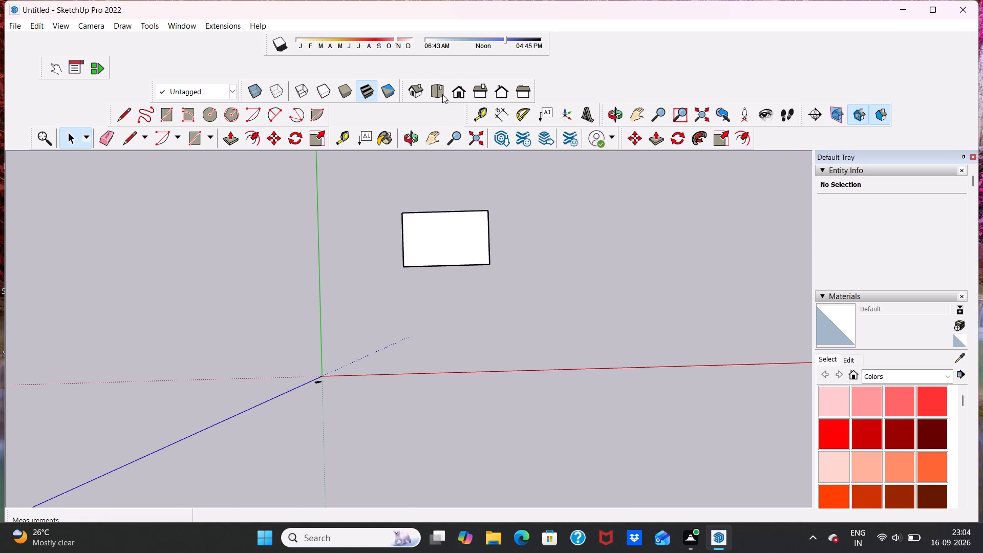
Return to the top view, framed closely on the rectangle.
left_click(436, 89)
scroll(442, 293, "up", 12)
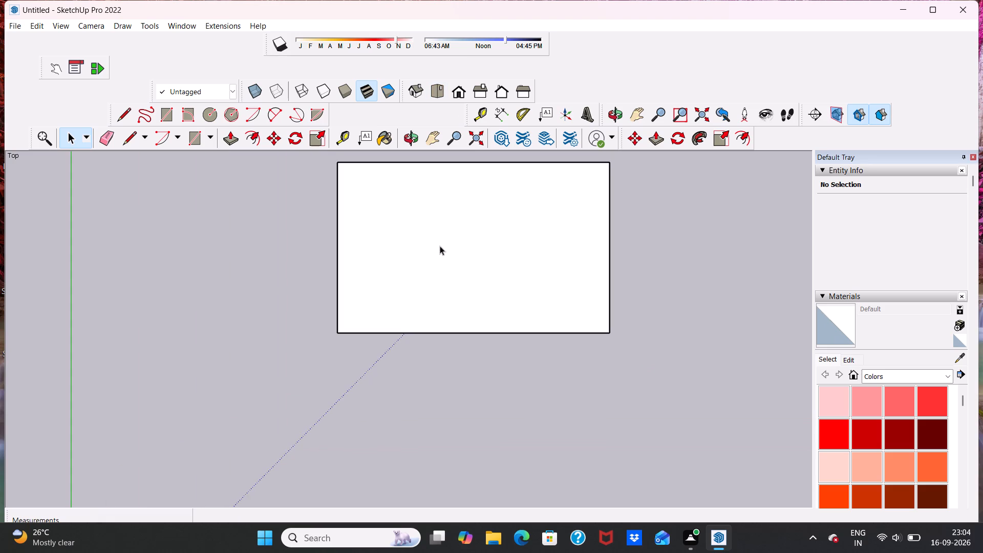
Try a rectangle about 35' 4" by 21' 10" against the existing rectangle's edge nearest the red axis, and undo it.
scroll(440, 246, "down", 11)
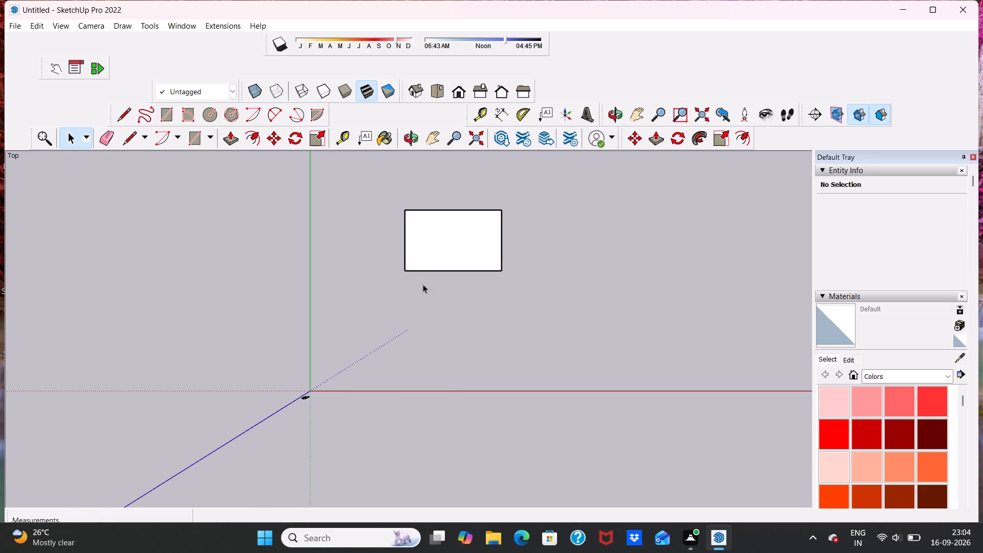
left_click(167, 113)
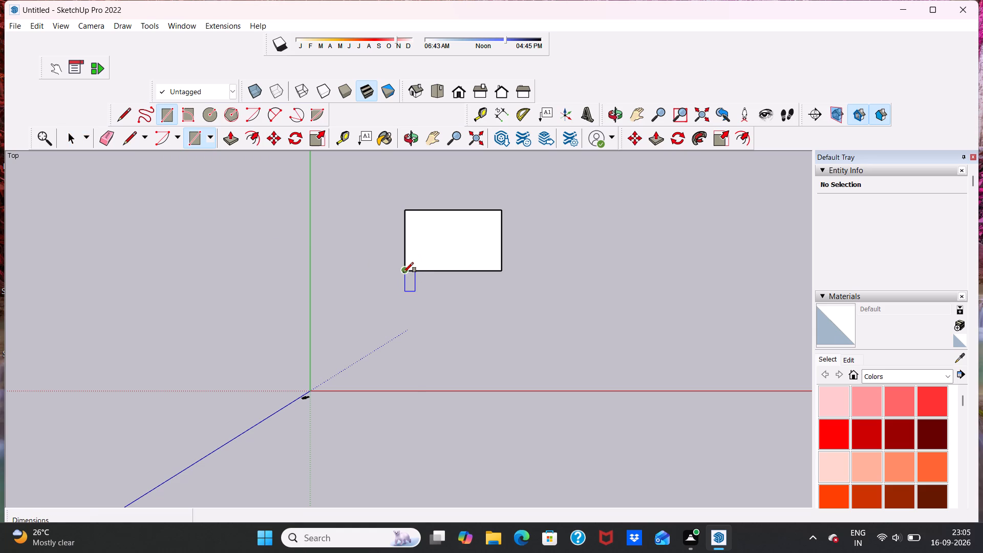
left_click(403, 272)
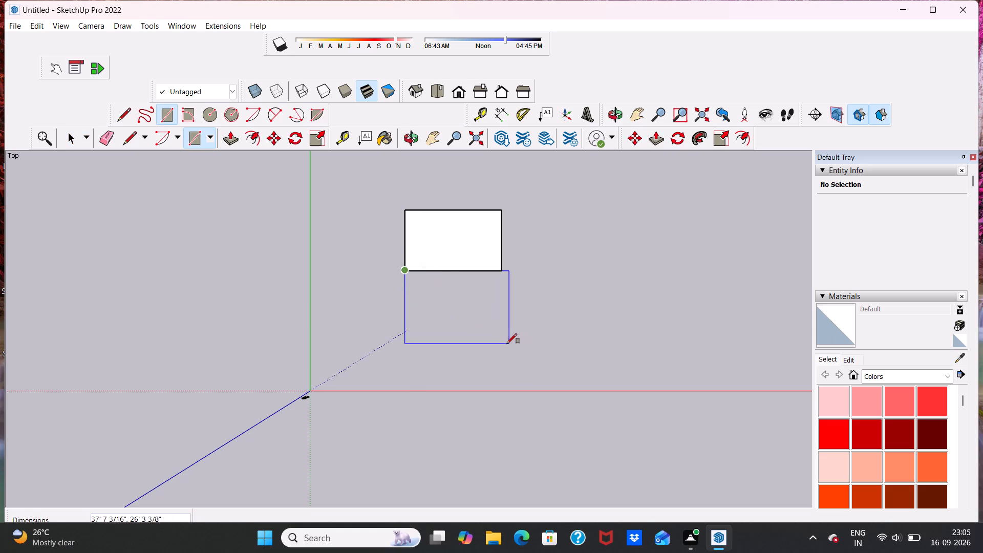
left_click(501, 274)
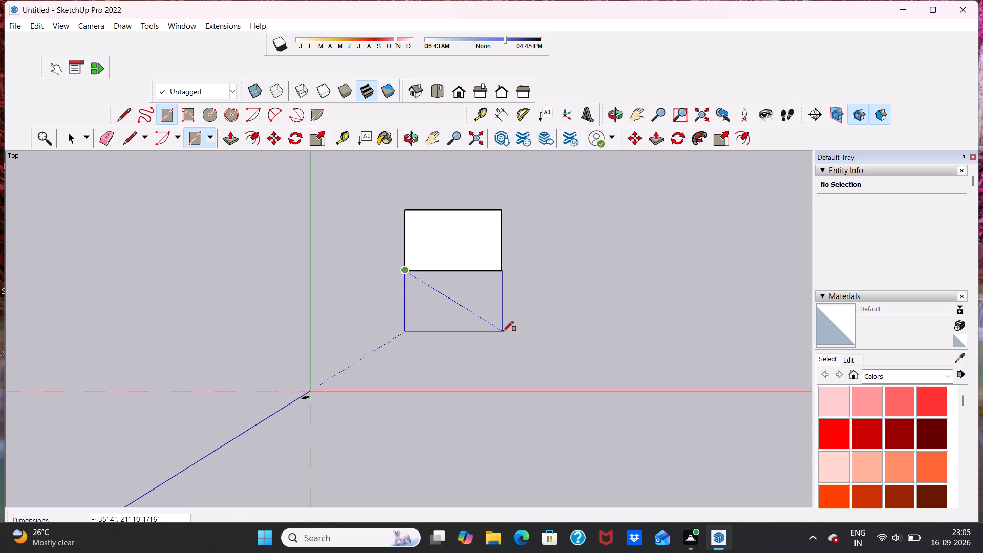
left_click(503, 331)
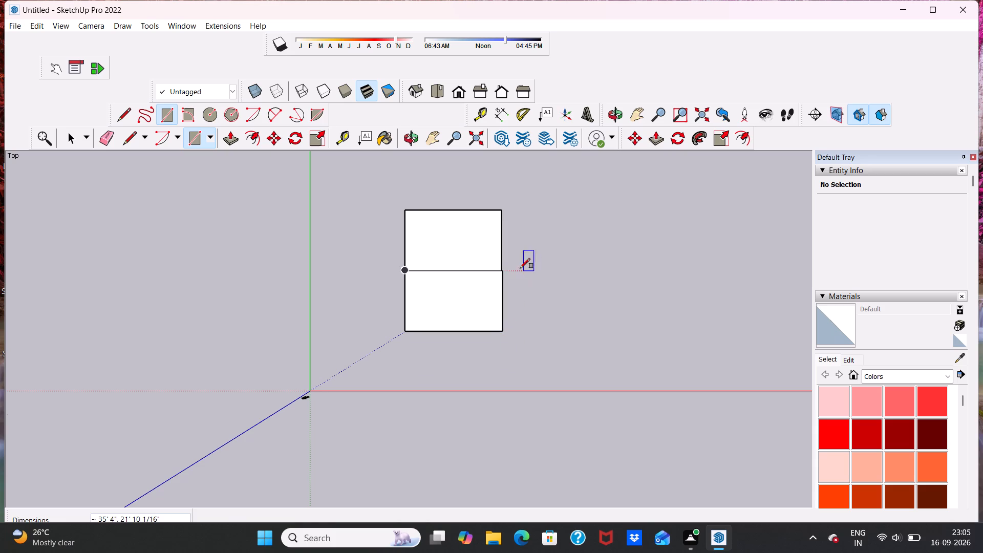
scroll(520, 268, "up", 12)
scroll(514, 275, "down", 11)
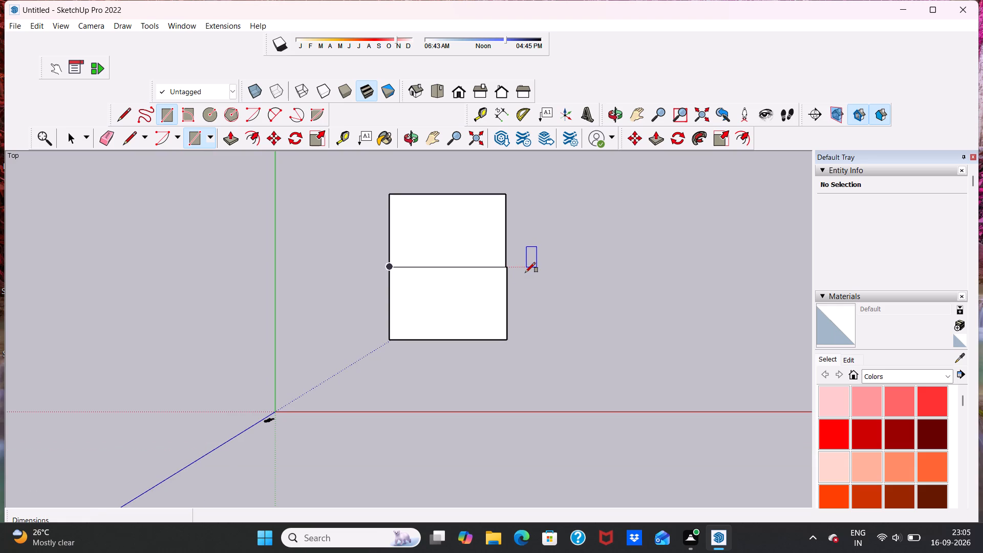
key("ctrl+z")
Draw a rectangle about 35' by 23' 3" along the existing rectangle's edge nearest the red axis, aligned with both its corners.
scroll(429, 285, "up", 2)
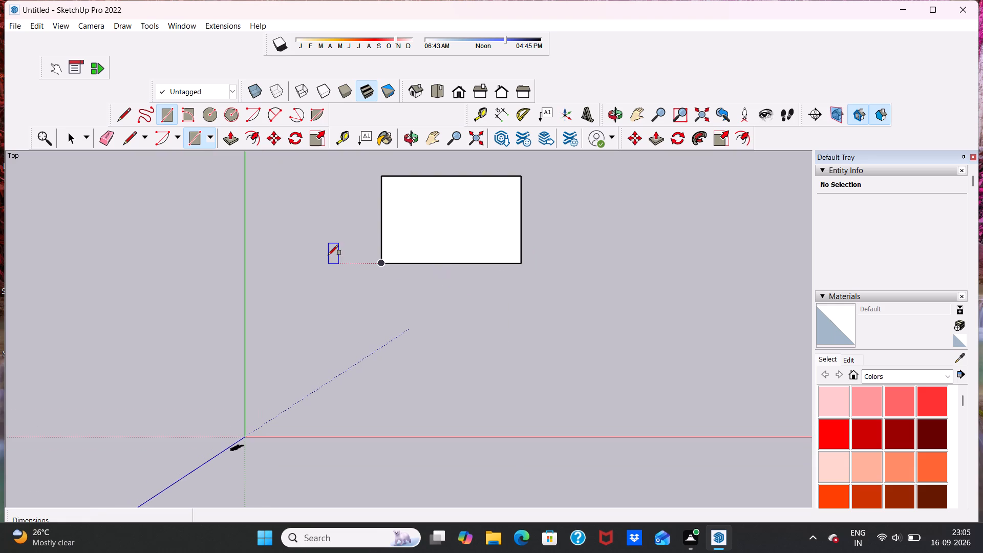
left_click(382, 262)
left_click(522, 264)
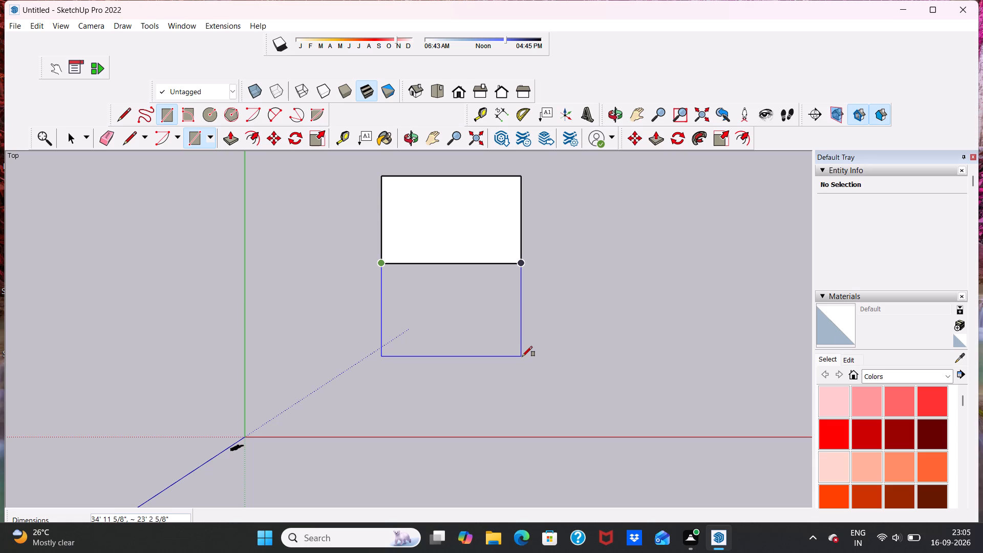
left_click(522, 356)
key("space")
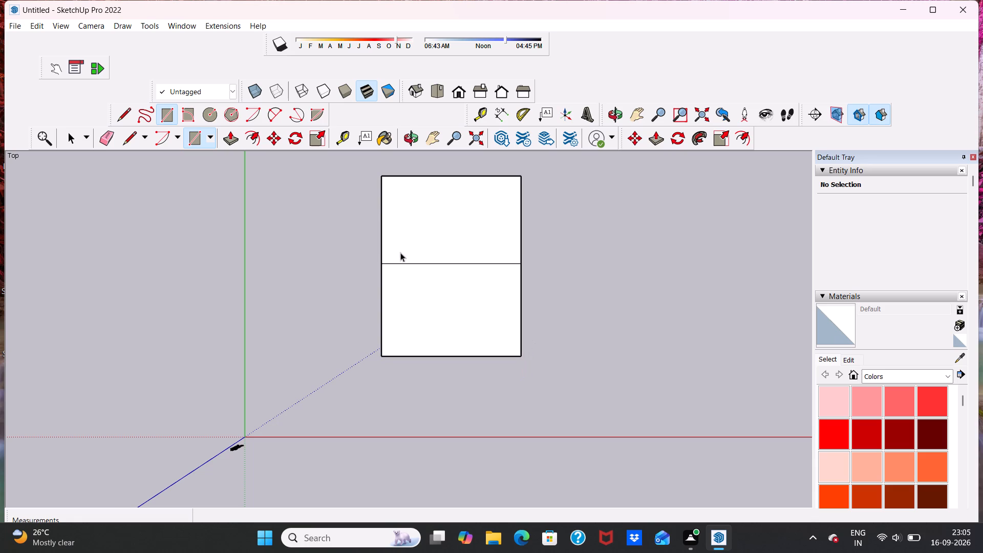
Erase the shared edge between the two rectangles to merge them into one face.
scroll(269, 186, "up", 2)
left_click(99, 138)
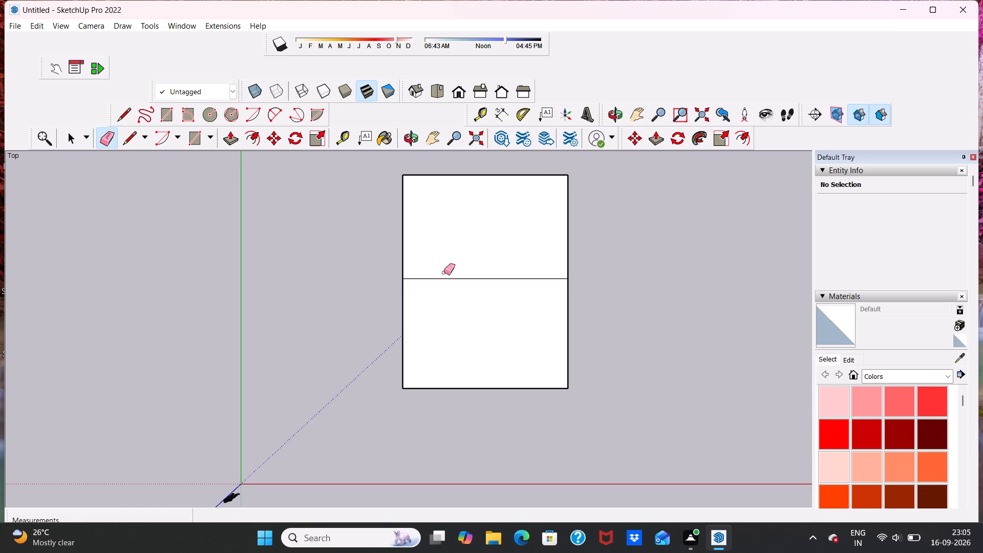
scroll(461, 273, "up", 4)
left_click(477, 279)
scroll(477, 279, "down", 12)
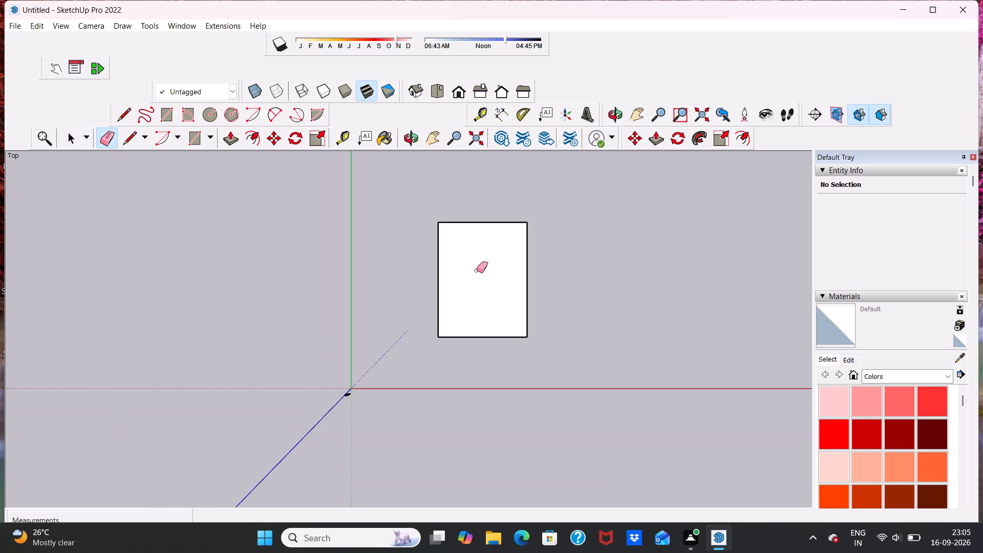
scroll(491, 327, "up", 6)
scroll(495, 325, "down", 7)
scroll(509, 259, "up", 6)
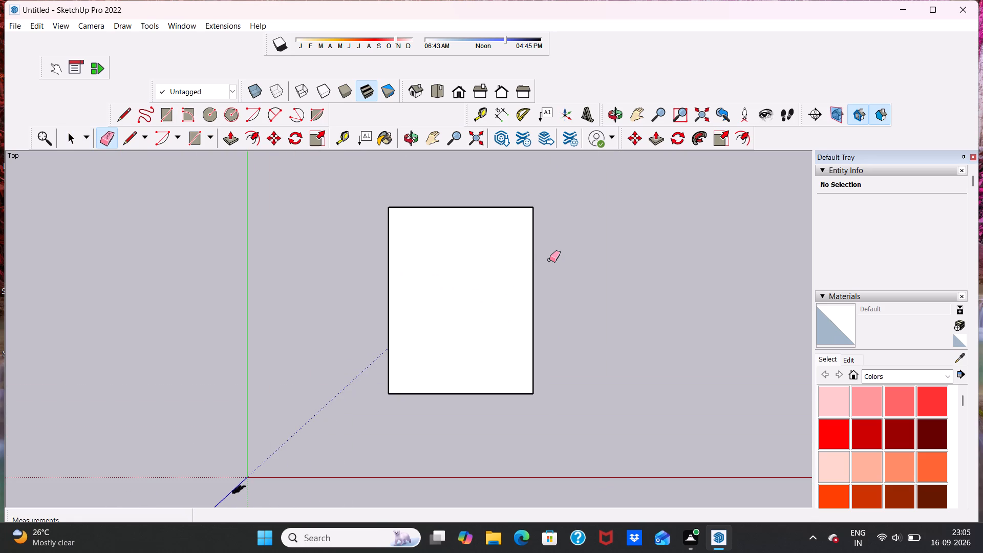
key("space")
Examine the merged face from tilted angles and come back to a near-top view of it.
middle_click_drag(578, 386, 577, 219)
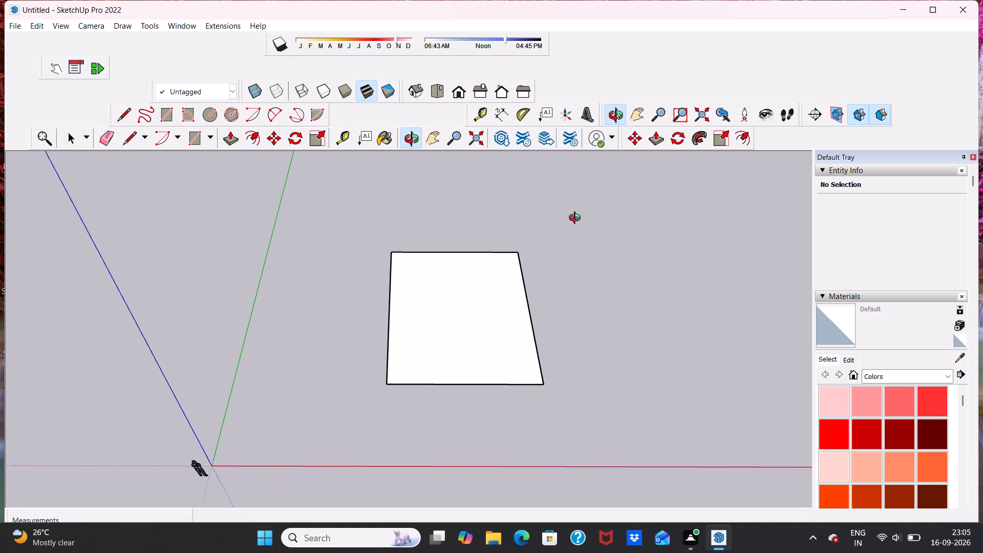
middle_click_drag(577, 219, 579, 207)
scroll(567, 460, "up", 4)
scroll(555, 391, "down", 5)
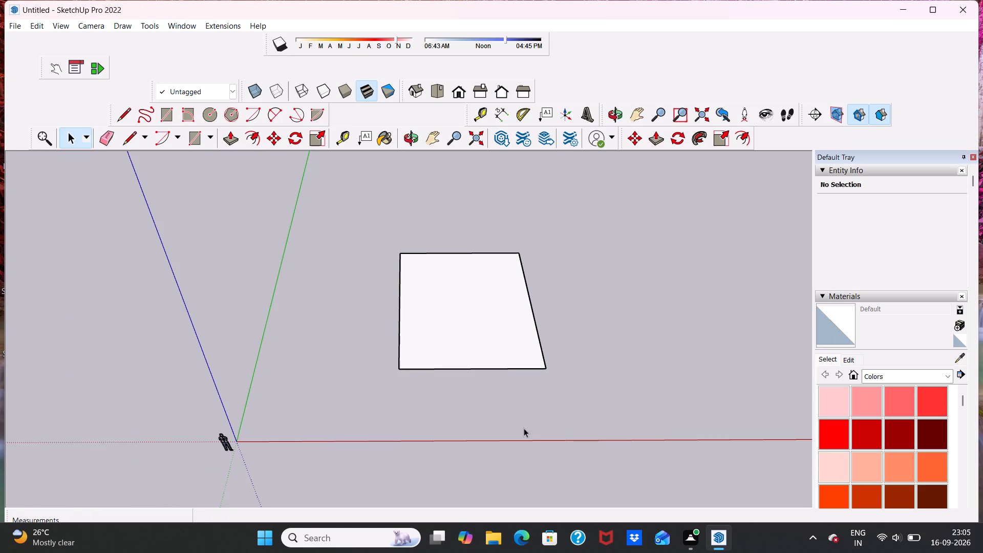
middle_click_drag(522, 429, 498, 457)
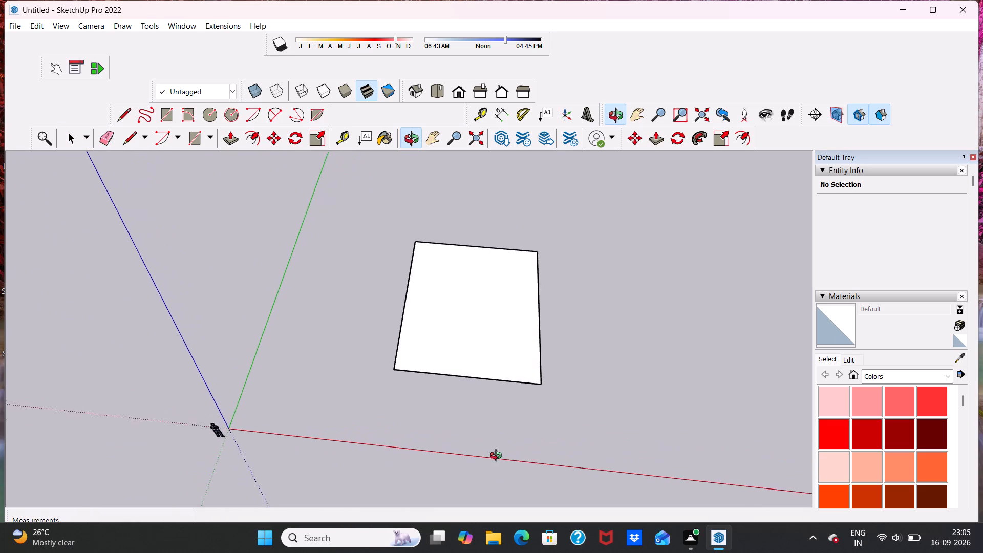
middle_click_drag(498, 457, 544, 500)
middle_click_drag(525, 426, 502, 499)
scroll(502, 499, "up", 1)
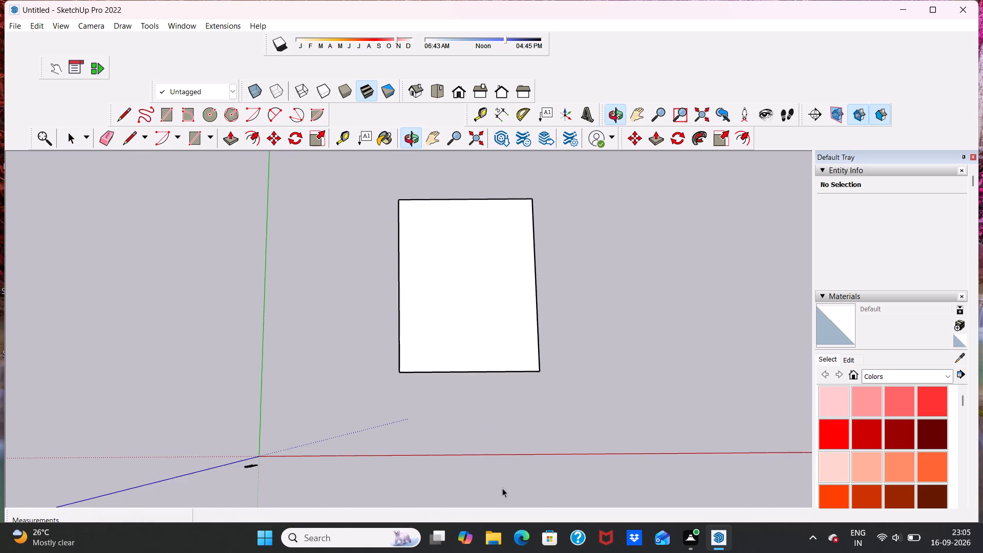
middle_click_drag(482, 320, 481, 359)
scroll(441, 181, "up", 5)
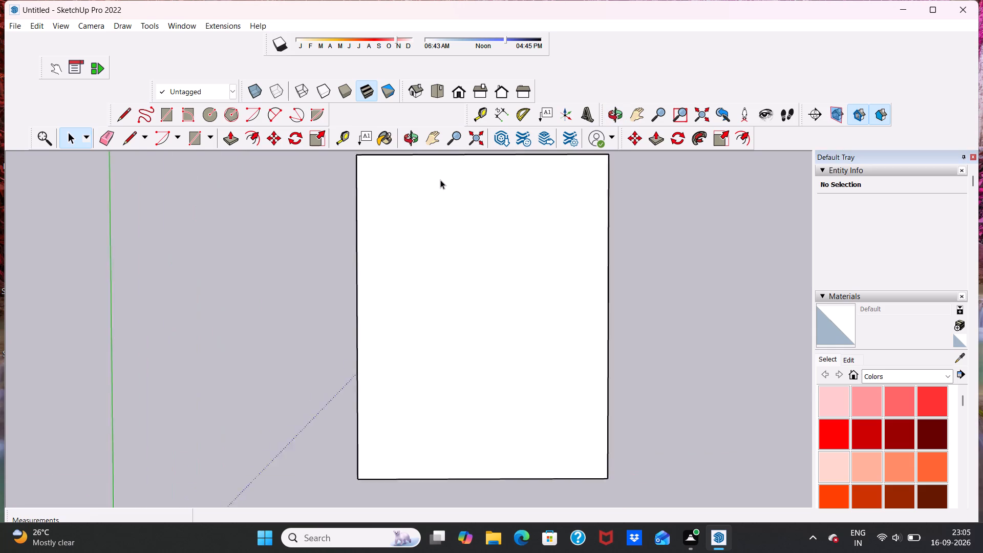
scroll(440, 180, "down", 6)
scroll(462, 216, "down", 4)
scroll(459, 193, "up", 5)
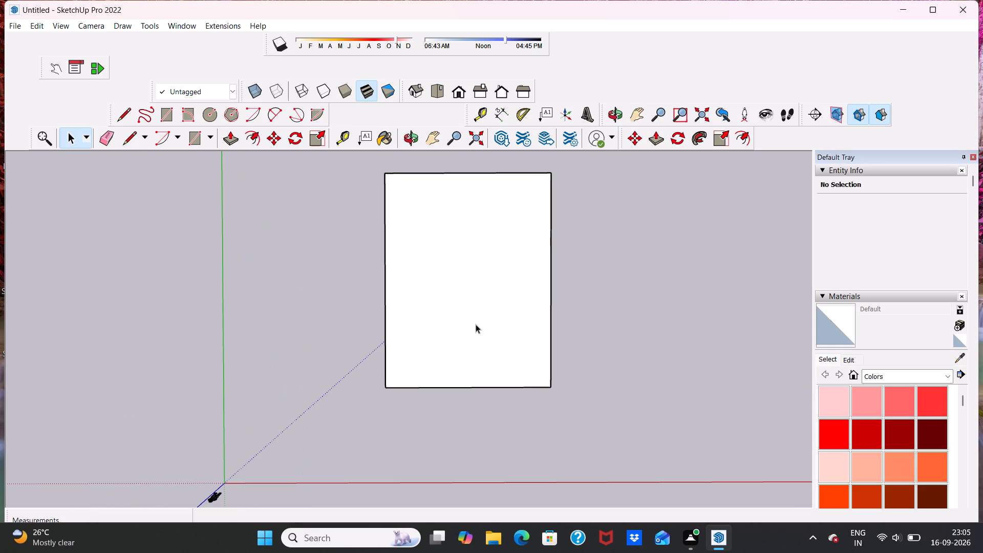
Offset the merged face's outline 9" inward to form a wall border.
left_click(230, 135)
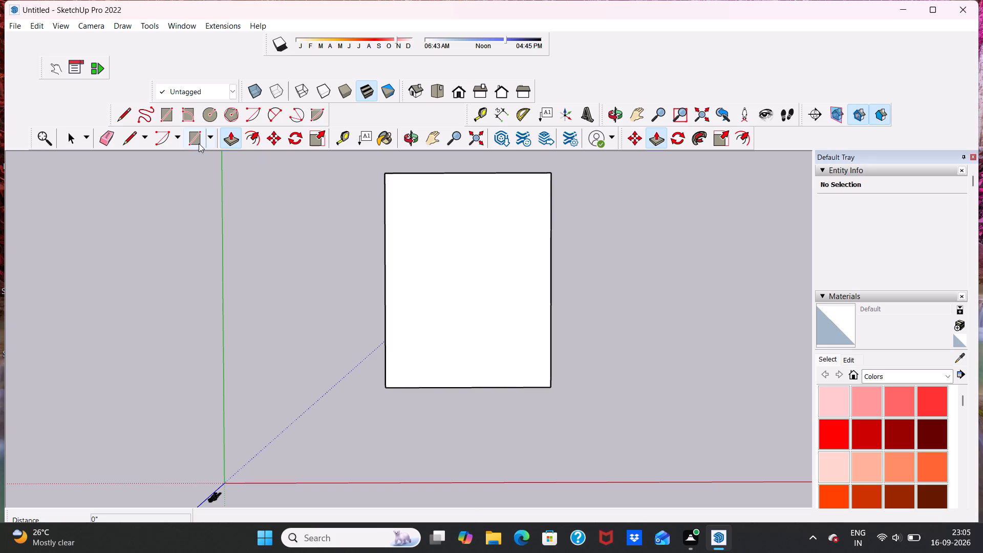
left_click(255, 137)
left_click(462, 197)
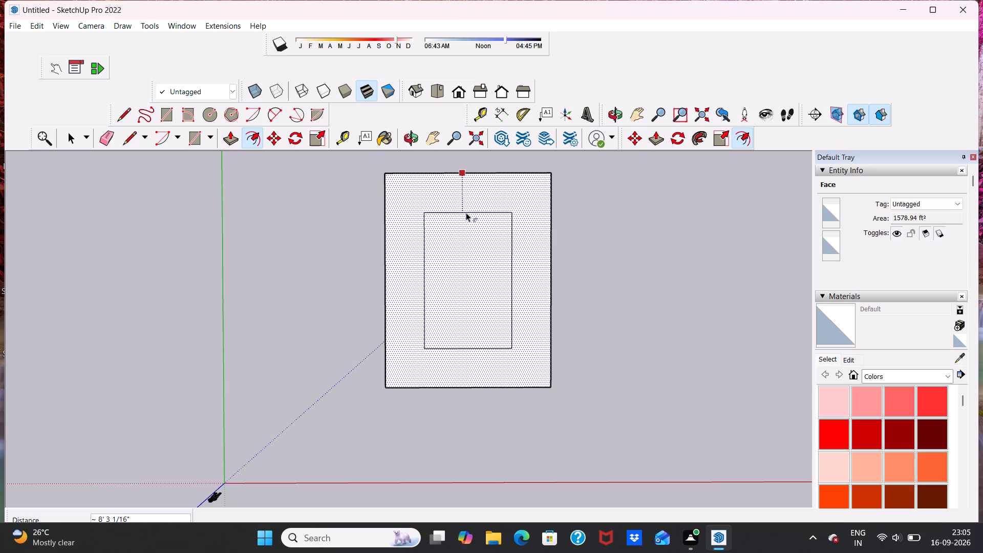
type("9\"")
key("Return")
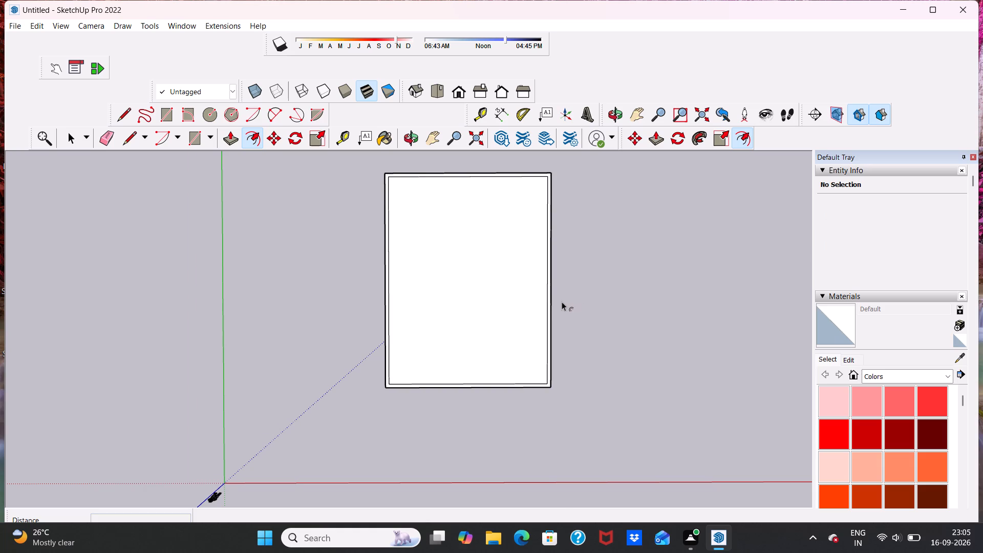
scroll(562, 302, "up", 8)
scroll(576, 292, "down", 15)
scroll(565, 265, "up", 1)
scroll(610, 235, "up", 7)
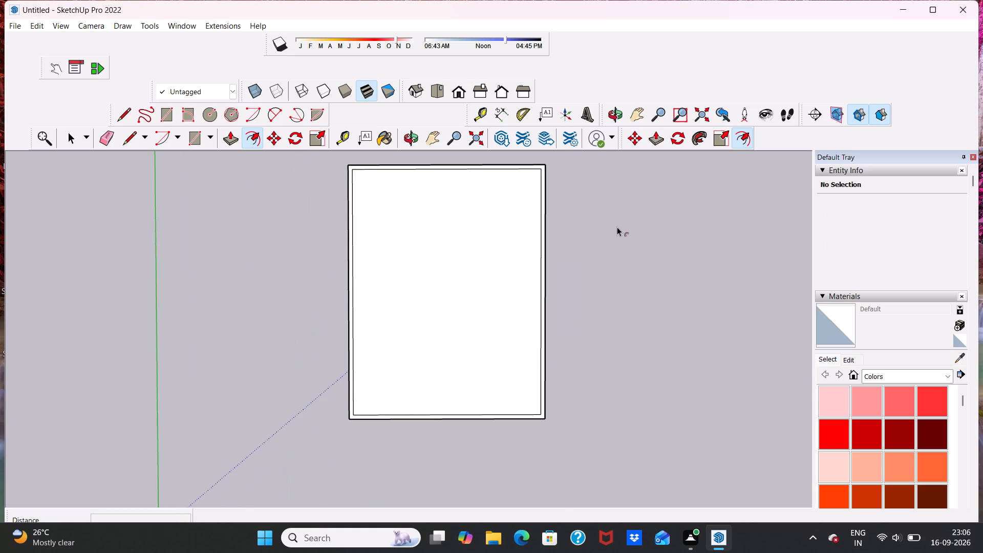
key("space")
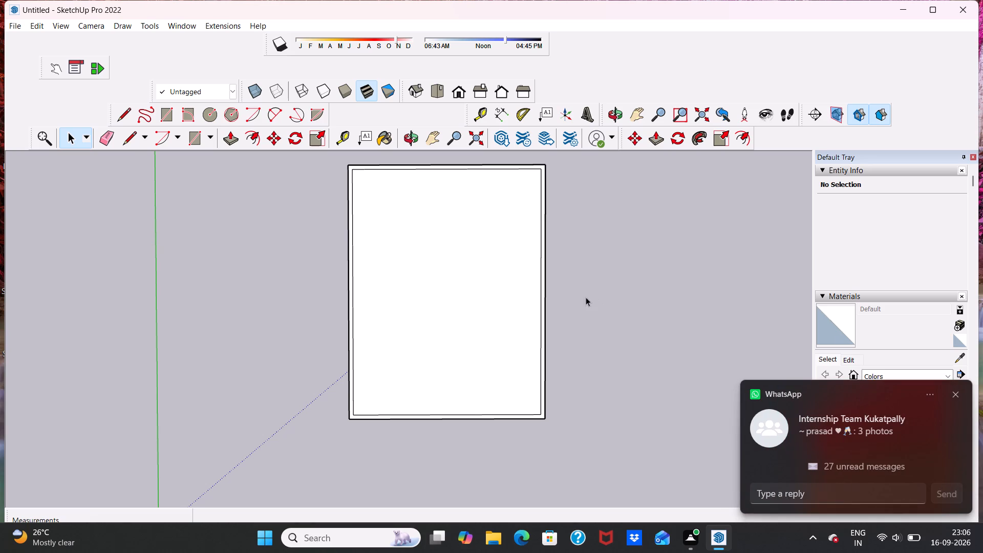
Draw a line about 33' 6" long across the inner face, parallel to the red axis and somewhat nearer its red-axis end.
scroll(501, 356, "down", 3)
scroll(479, 360, "up", 4)
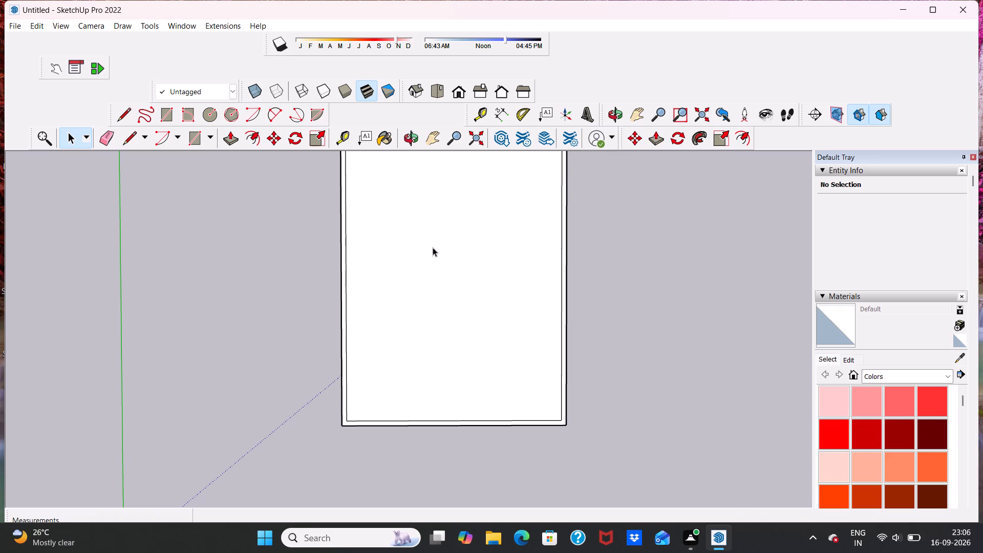
scroll(439, 226, "down", 5)
scroll(428, 282, "up", 6)
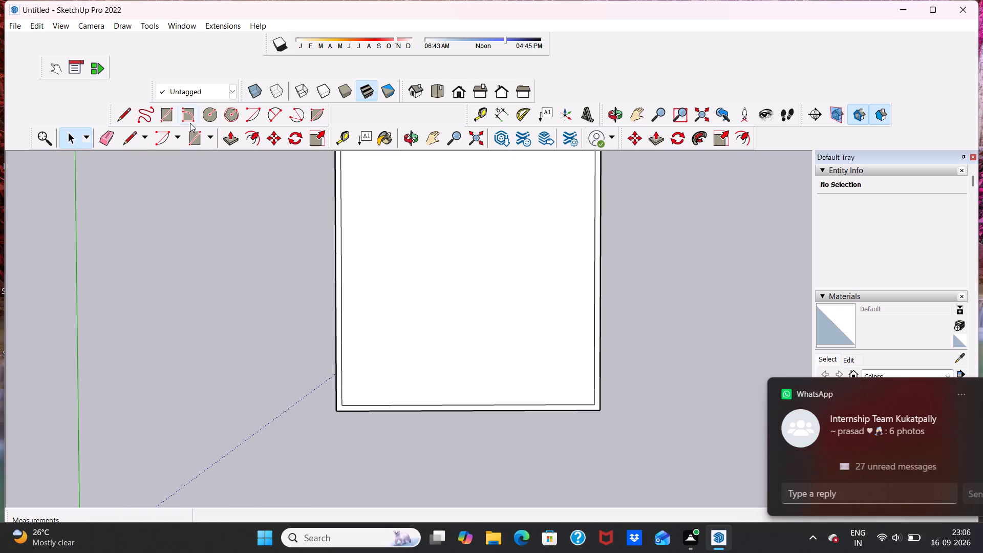
left_click(132, 136)
scroll(364, 276, "up", 1)
scroll(366, 267, "down", 7)
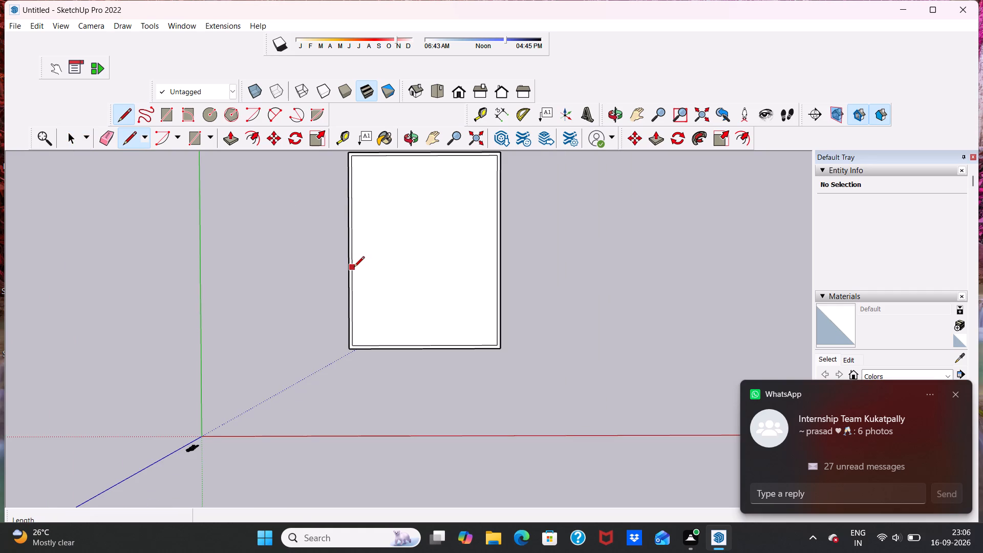
left_click(354, 268)
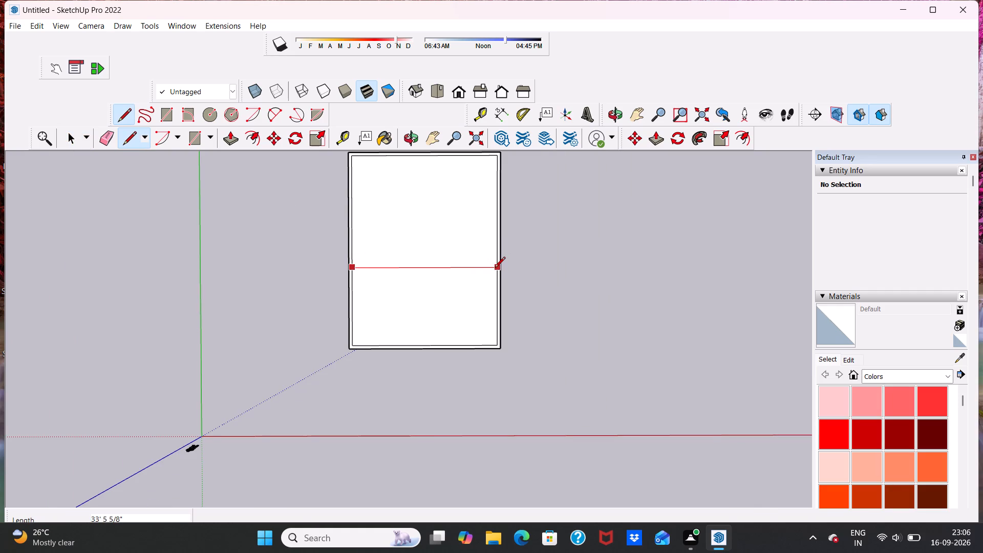
left_click(495, 268)
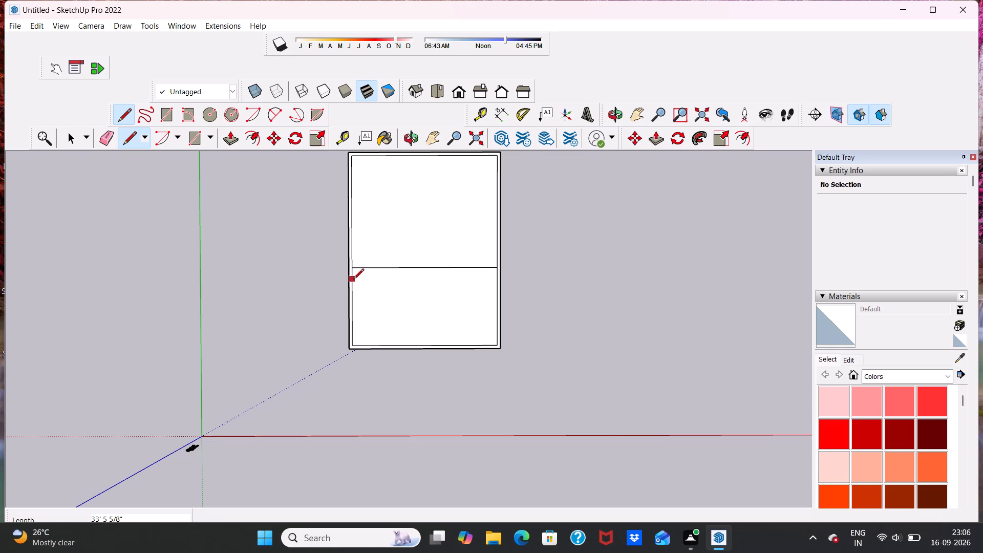
Draw a second parallel line across the inner face, 9" from the dividing line toward the red axis, forming a partition wall.
scroll(353, 280, "up", 12)
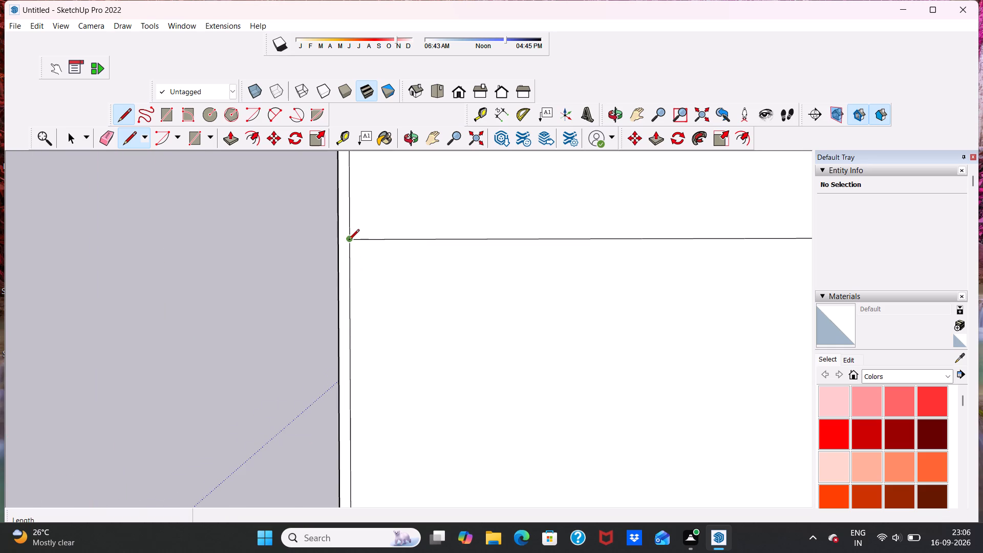
left_click(349, 241)
key("9")
key("shift+quotedbl")
key("Return")
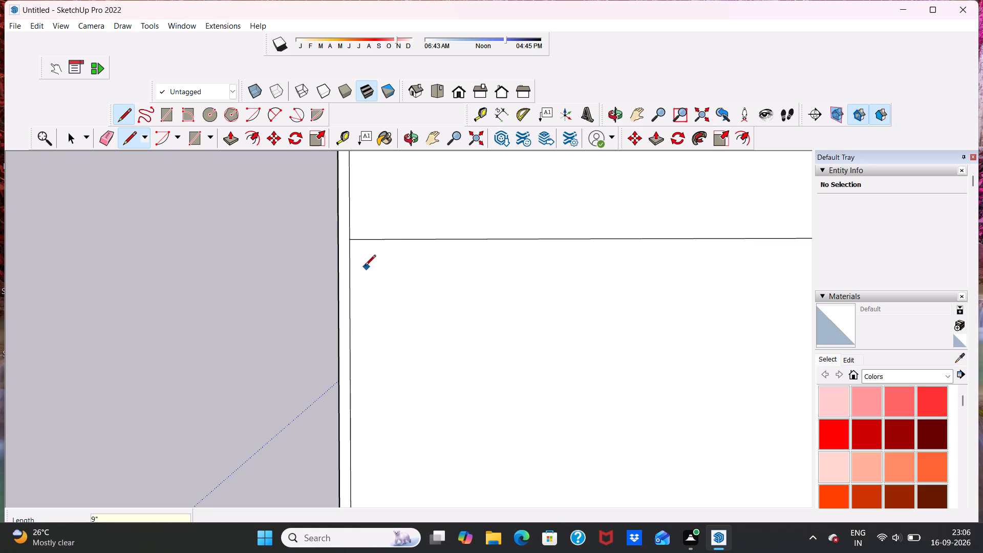
left_click(350, 253)
scroll(484, 293, "down", 8)
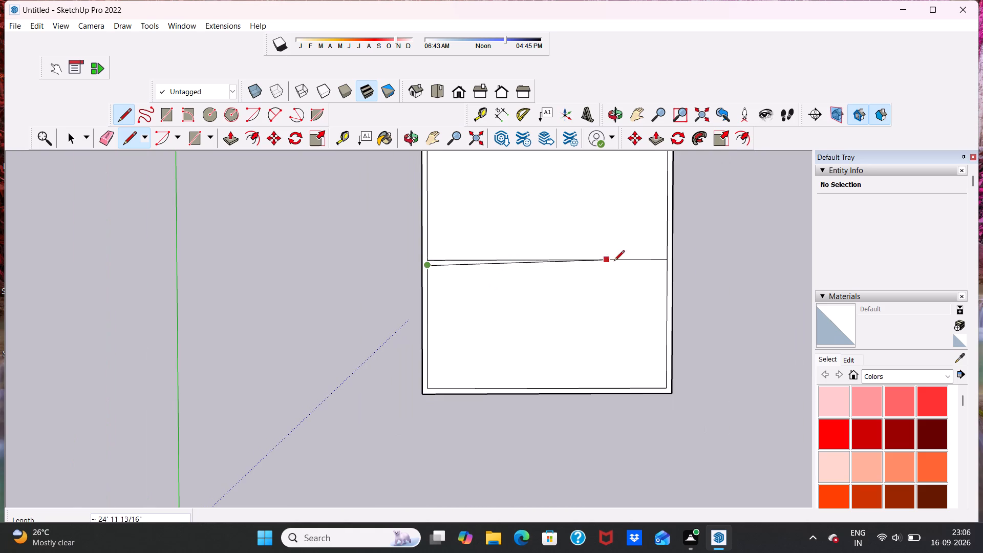
left_click(665, 271)
key("space")
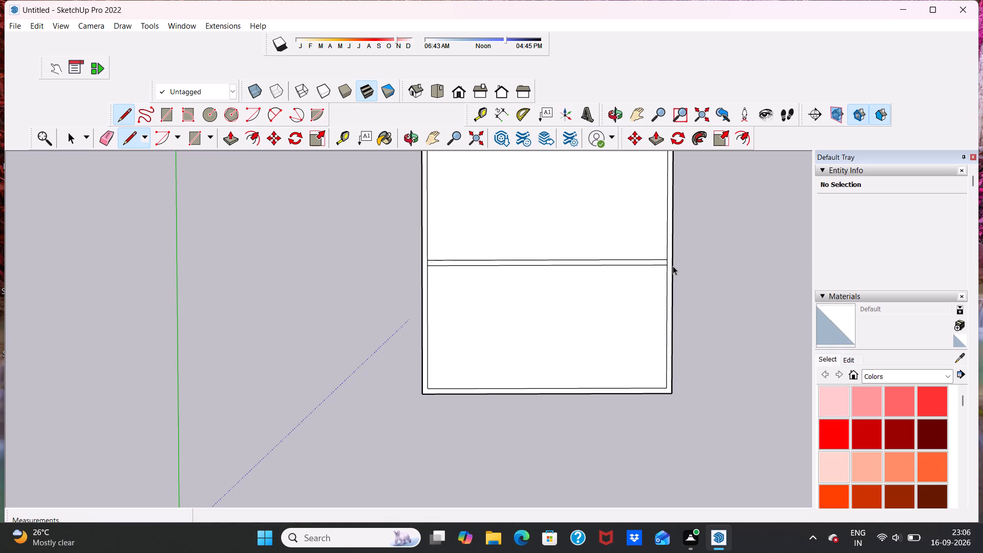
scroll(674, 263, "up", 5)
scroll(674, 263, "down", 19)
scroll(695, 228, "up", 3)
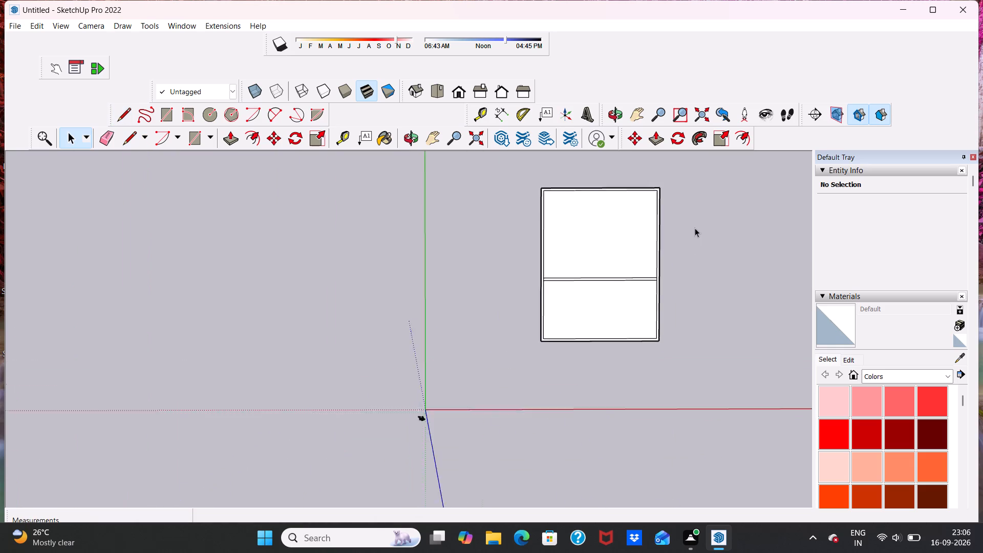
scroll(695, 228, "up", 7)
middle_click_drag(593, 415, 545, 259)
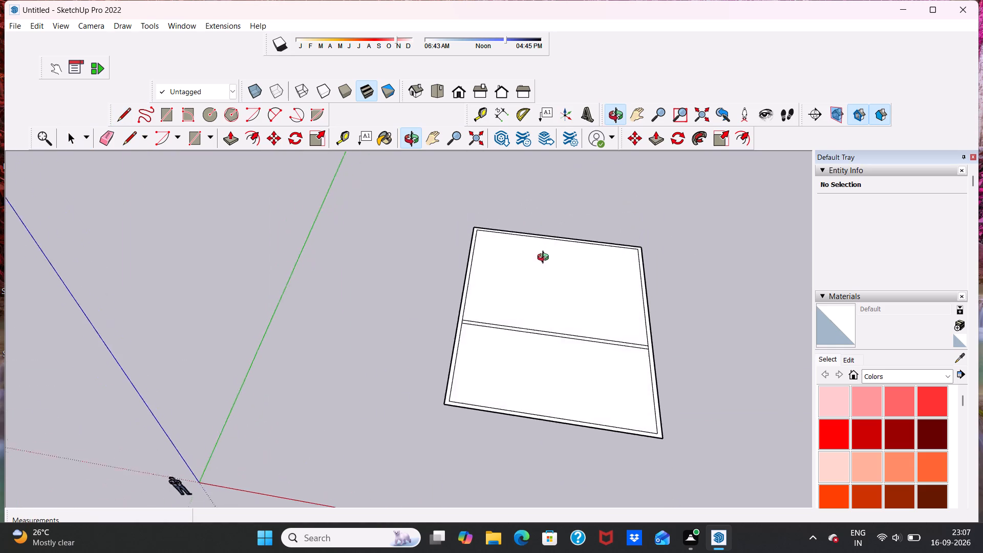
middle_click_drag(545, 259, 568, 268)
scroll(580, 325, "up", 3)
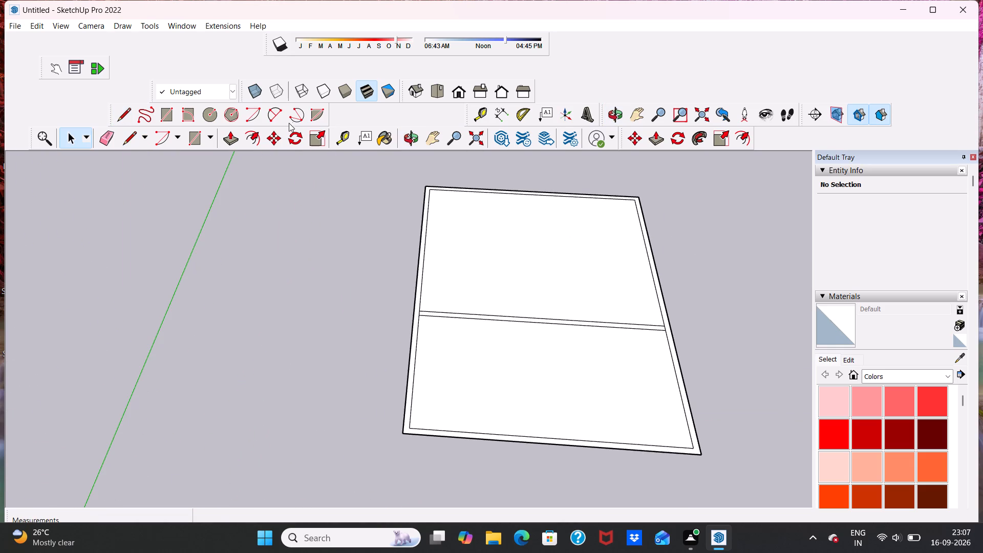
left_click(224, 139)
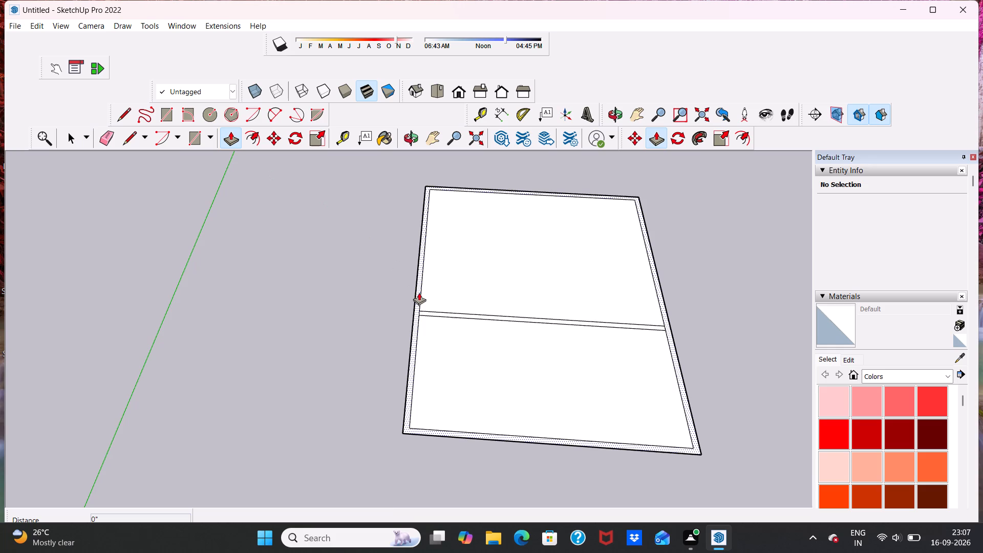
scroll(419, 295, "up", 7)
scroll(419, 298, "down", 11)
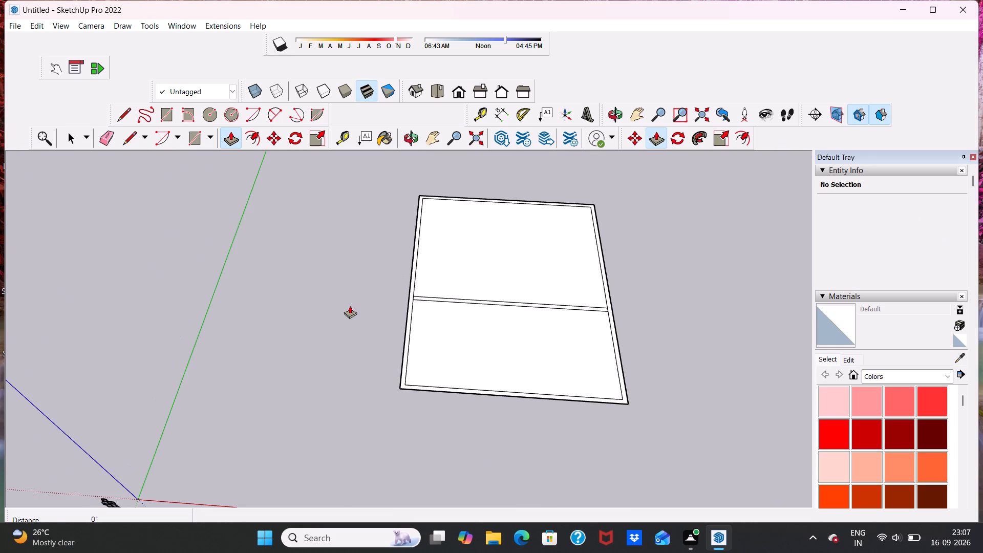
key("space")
Draw a 9" line across the green-axis-side wall border, extending the partition's red-axis-side line to the outer edge.
left_click(124, 139)
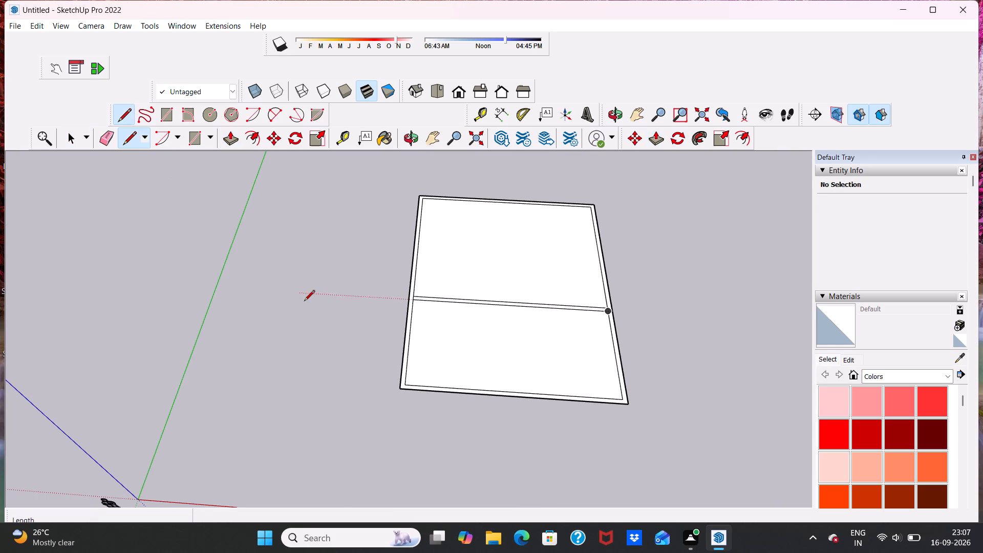
scroll(403, 308, "up", 14)
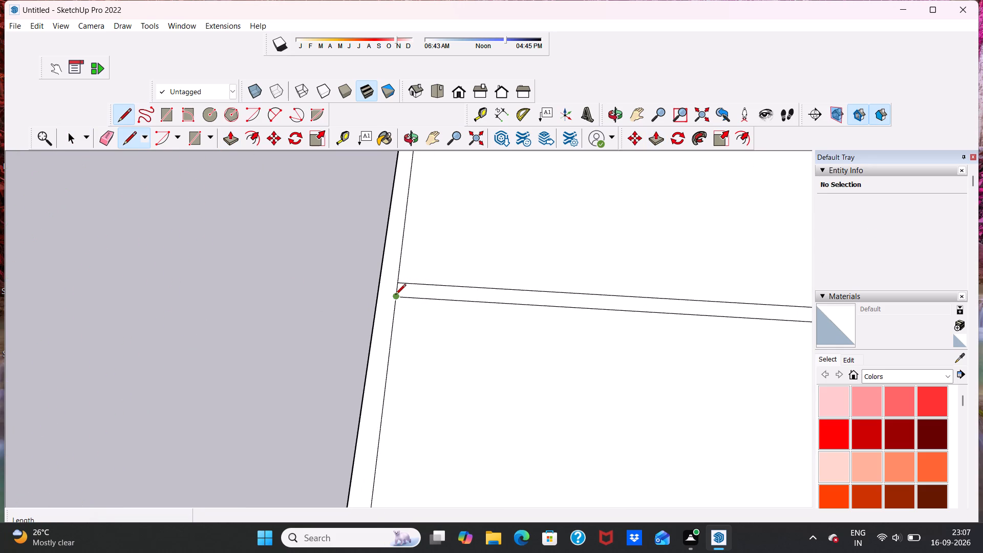
left_click(395, 295)
scroll(378, 293, "up", 7)
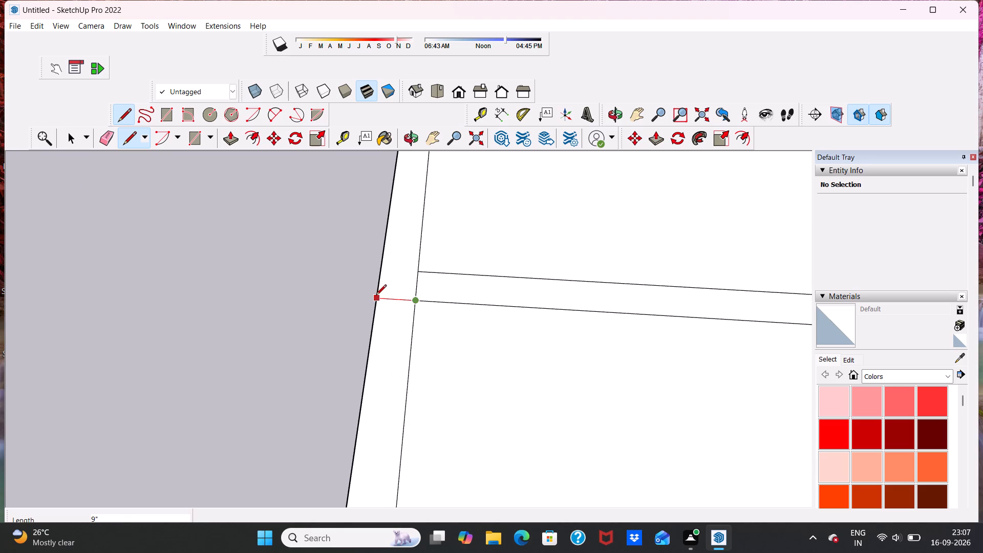
left_click(376, 296)
scroll(386, 297, "down", 12)
scroll(408, 330, "up", 7)
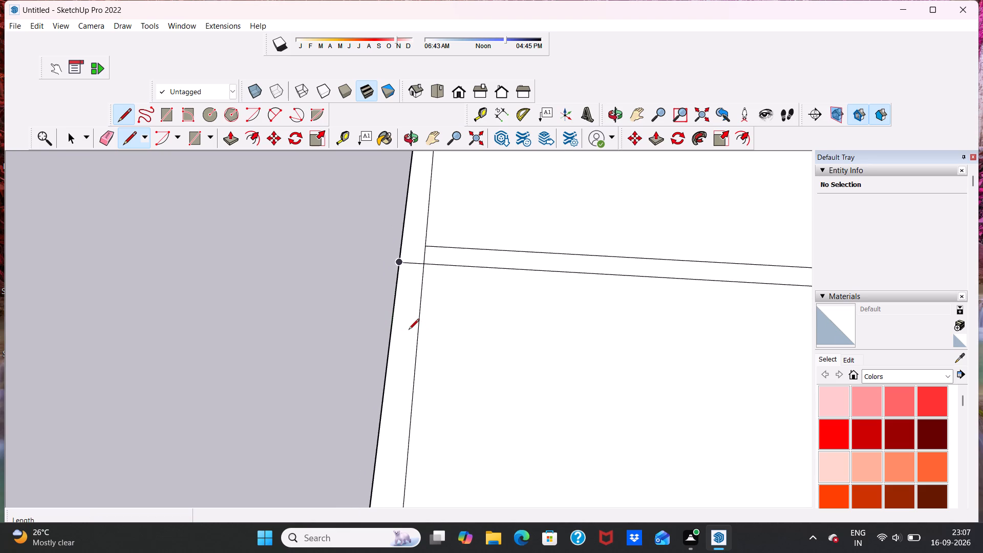
scroll(415, 263, "up", 14)
scroll(413, 206, "down", 7)
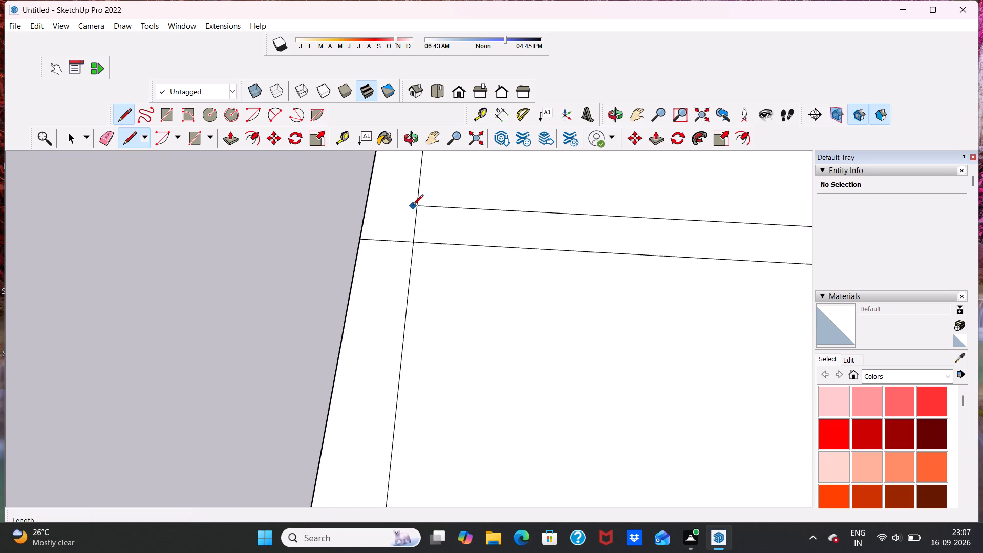
scroll(413, 206, "down", 20)
scroll(413, 206, "down", 6)
scroll(413, 215, "up", 7)
scroll(389, 271, "down", 7)
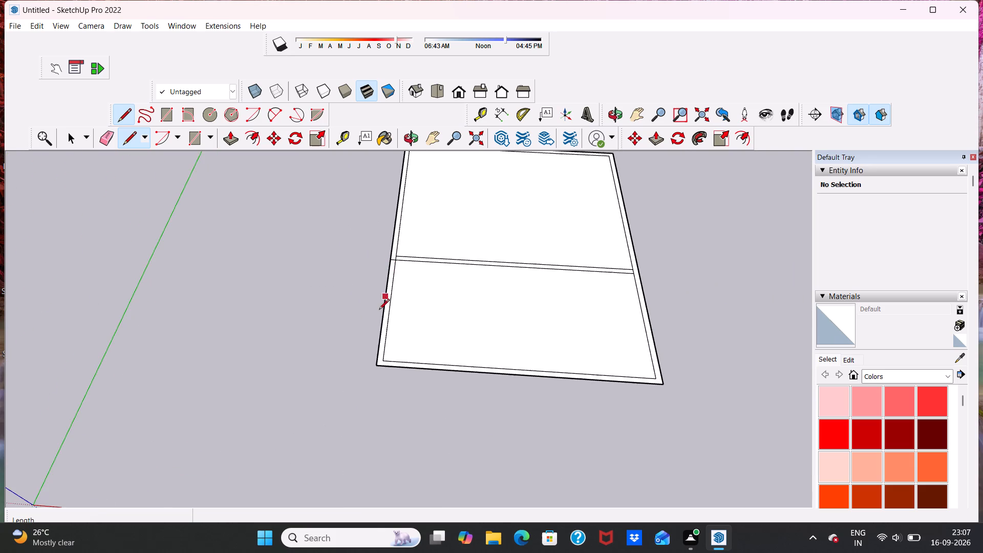
Draw a 9" line from the inner border corner nearest the origin to the green-axis-side outer edge, parallel to the red axis.
scroll(393, 376, "up", 14)
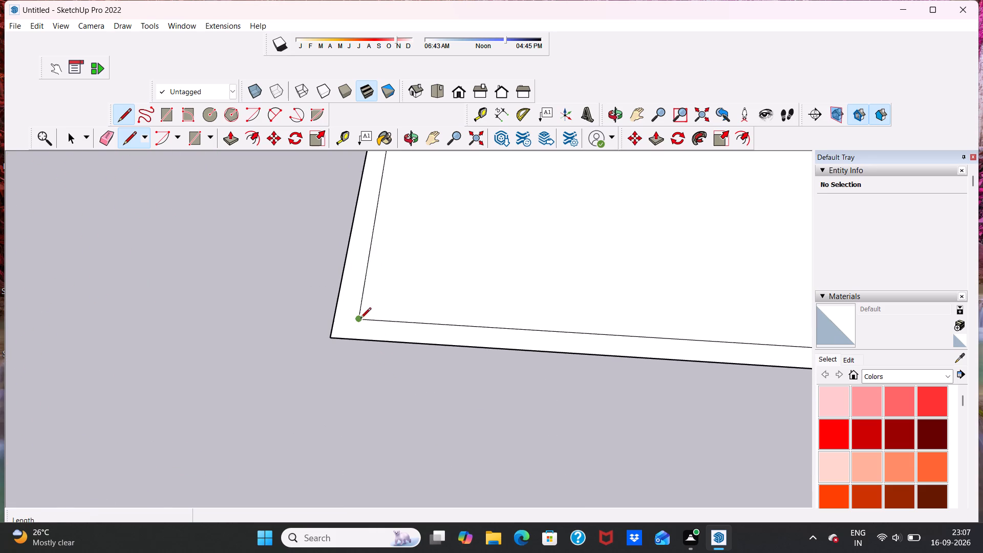
left_click(356, 319)
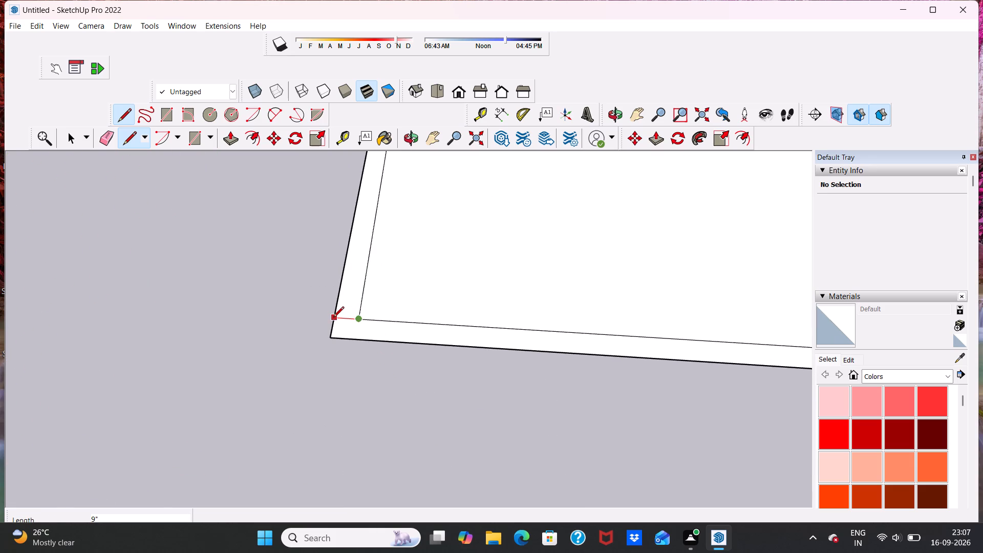
left_click(333, 318)
scroll(348, 311, "down", 6)
scroll(359, 340, "up", 12)
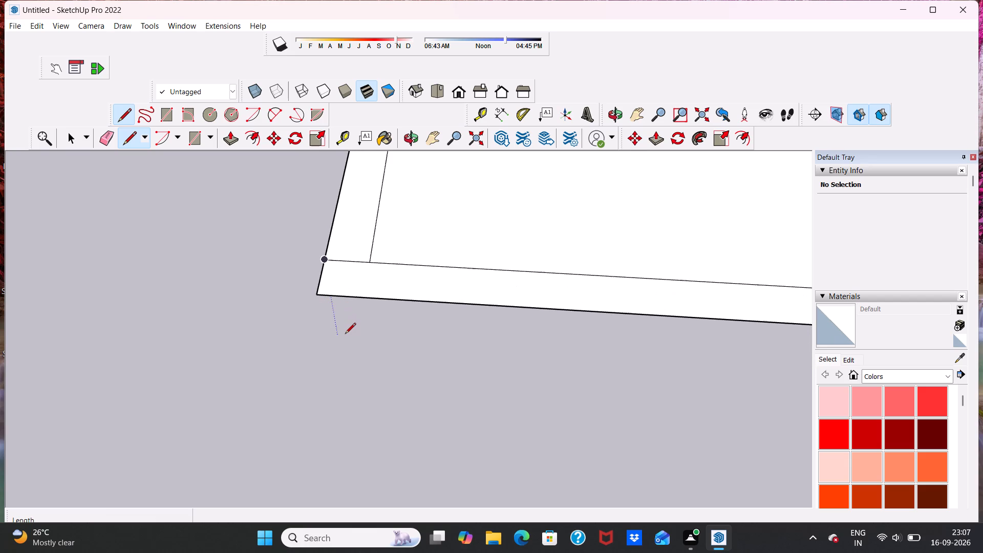
key("space")
middle_click_drag(353, 303, 408, 394)
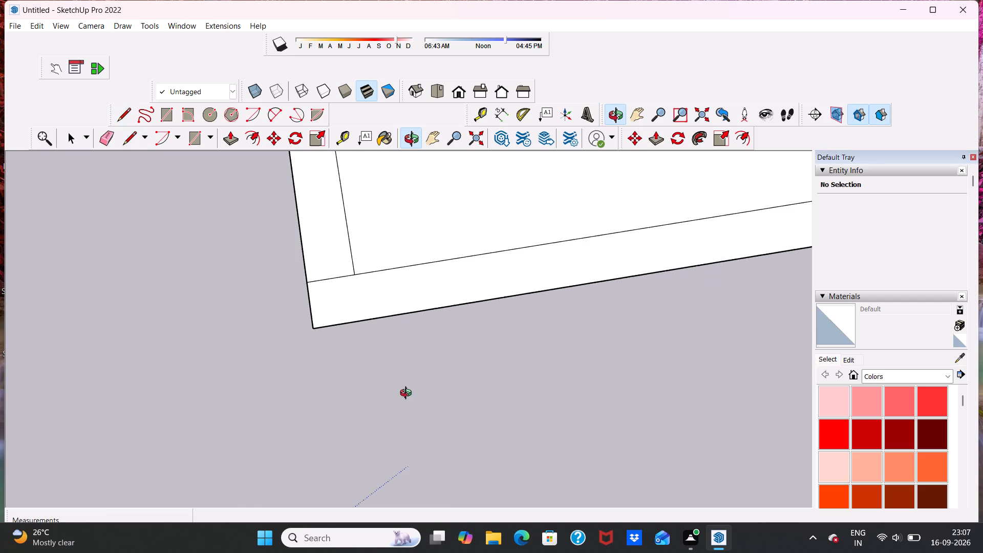
middle_click_drag(408, 394, 394, 424)
scroll(394, 424, "down", 20)
scroll(394, 424, "down", 6)
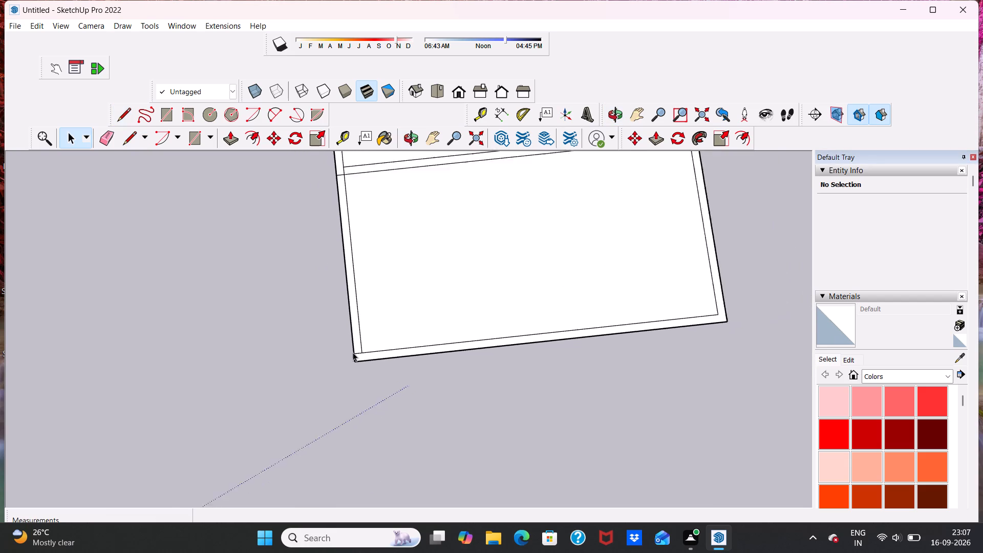
scroll(353, 352, "down", 7)
scroll(496, 317, "up", 6)
scroll(535, 349, "down", 2)
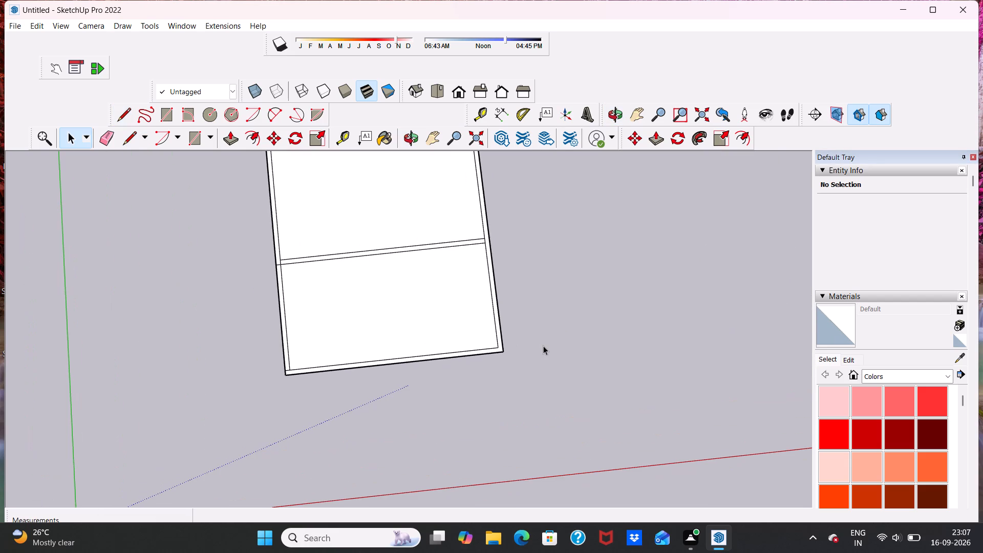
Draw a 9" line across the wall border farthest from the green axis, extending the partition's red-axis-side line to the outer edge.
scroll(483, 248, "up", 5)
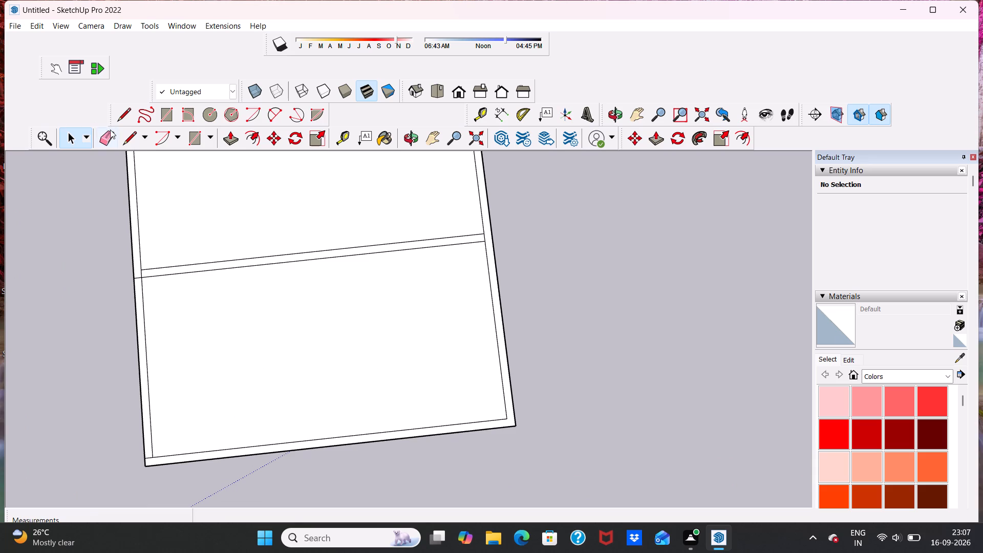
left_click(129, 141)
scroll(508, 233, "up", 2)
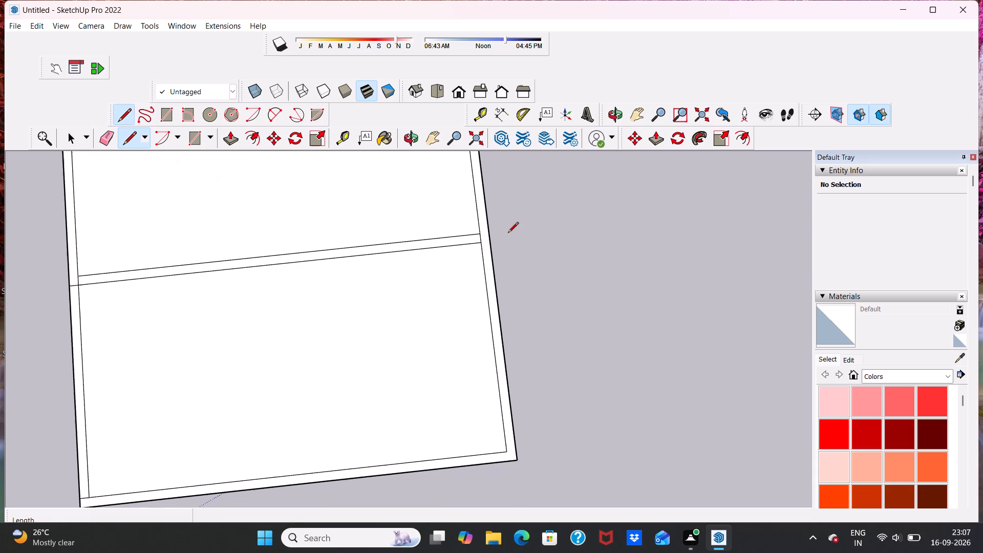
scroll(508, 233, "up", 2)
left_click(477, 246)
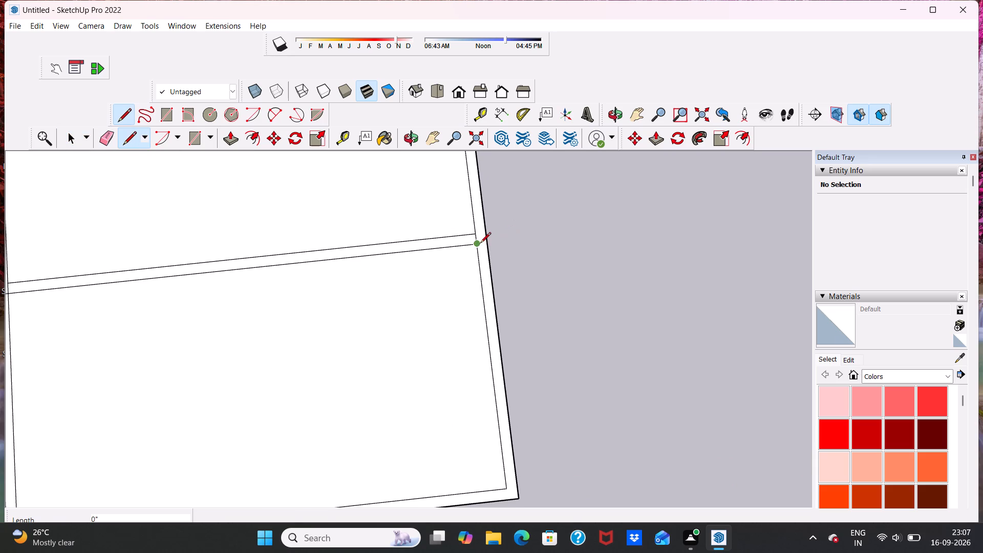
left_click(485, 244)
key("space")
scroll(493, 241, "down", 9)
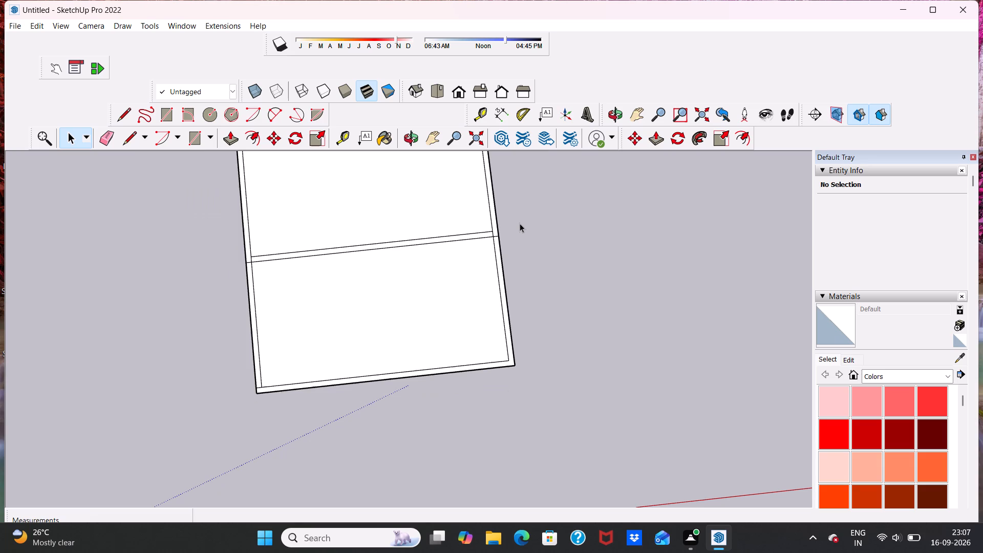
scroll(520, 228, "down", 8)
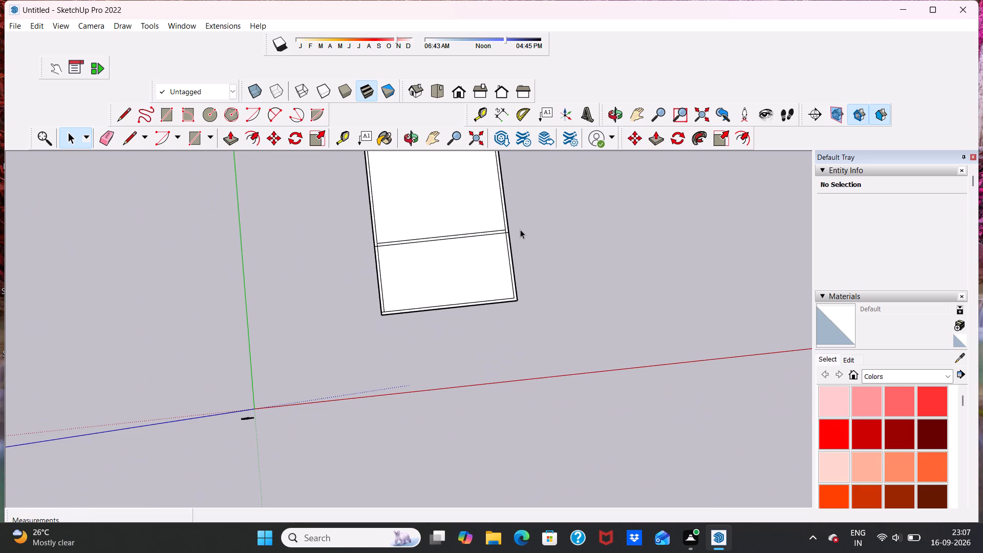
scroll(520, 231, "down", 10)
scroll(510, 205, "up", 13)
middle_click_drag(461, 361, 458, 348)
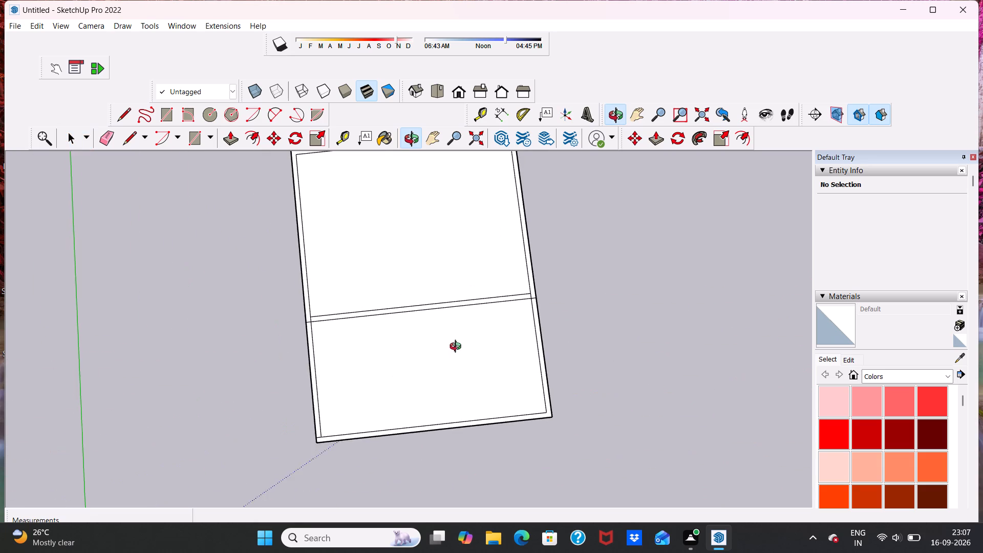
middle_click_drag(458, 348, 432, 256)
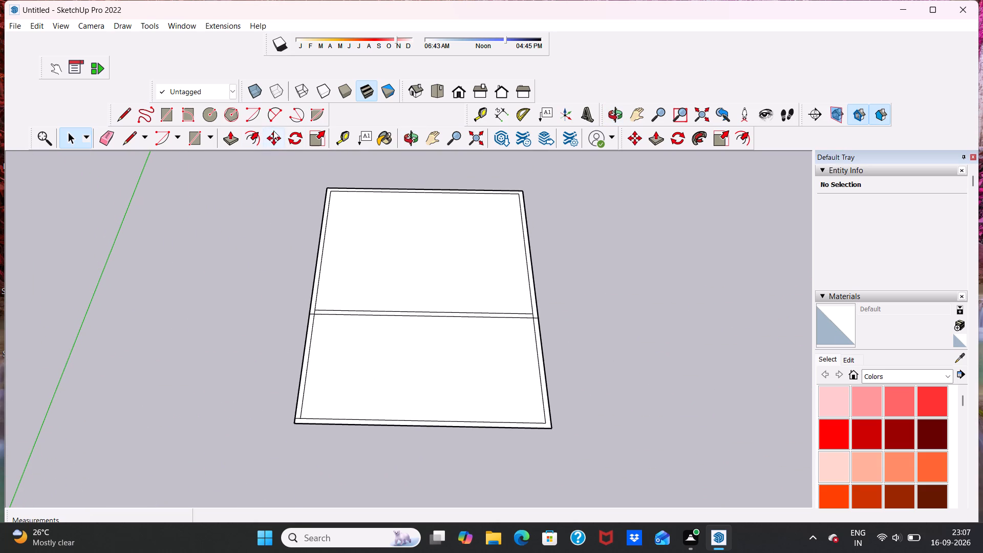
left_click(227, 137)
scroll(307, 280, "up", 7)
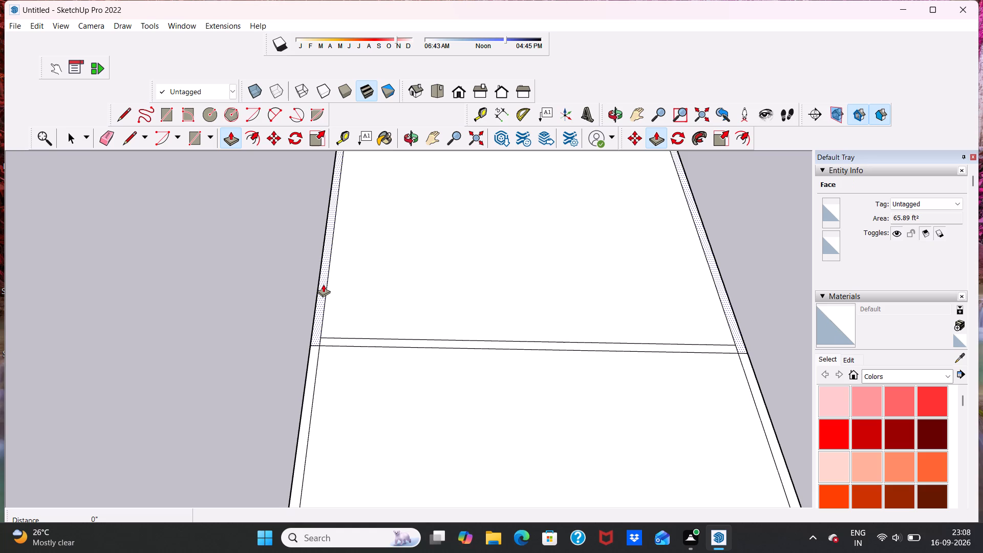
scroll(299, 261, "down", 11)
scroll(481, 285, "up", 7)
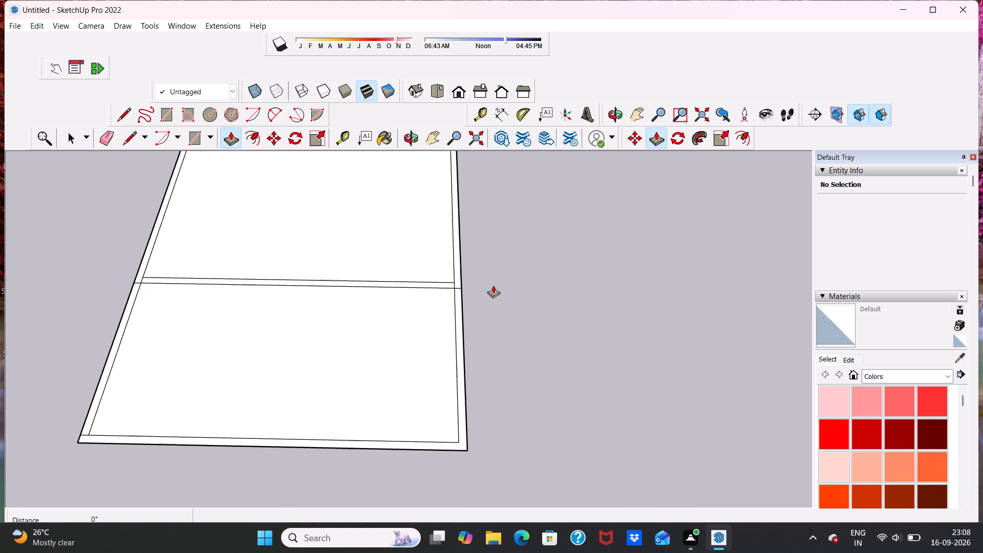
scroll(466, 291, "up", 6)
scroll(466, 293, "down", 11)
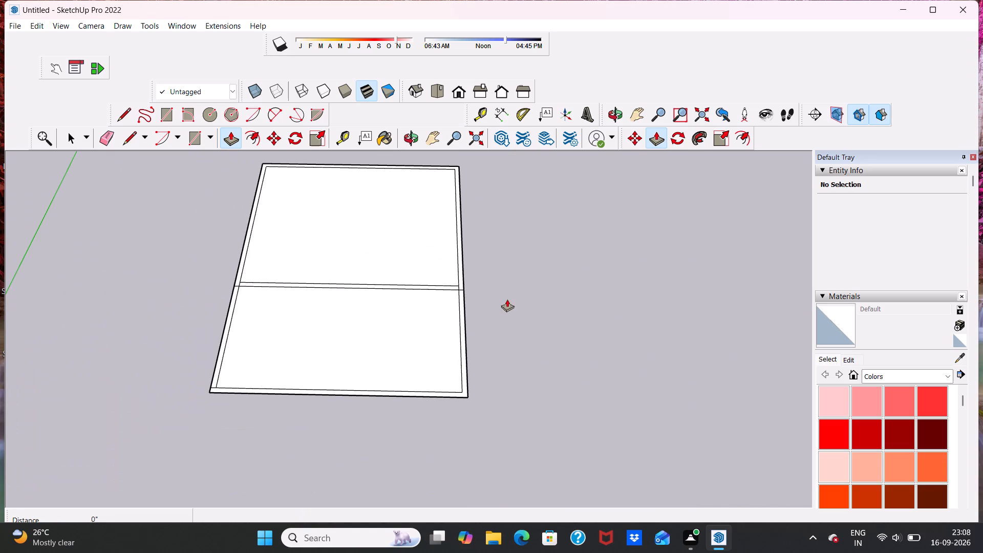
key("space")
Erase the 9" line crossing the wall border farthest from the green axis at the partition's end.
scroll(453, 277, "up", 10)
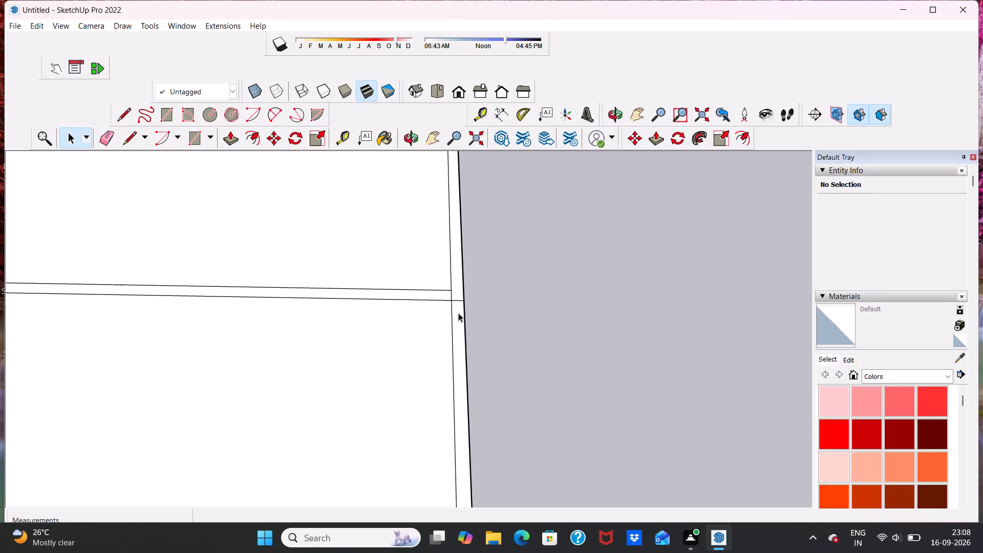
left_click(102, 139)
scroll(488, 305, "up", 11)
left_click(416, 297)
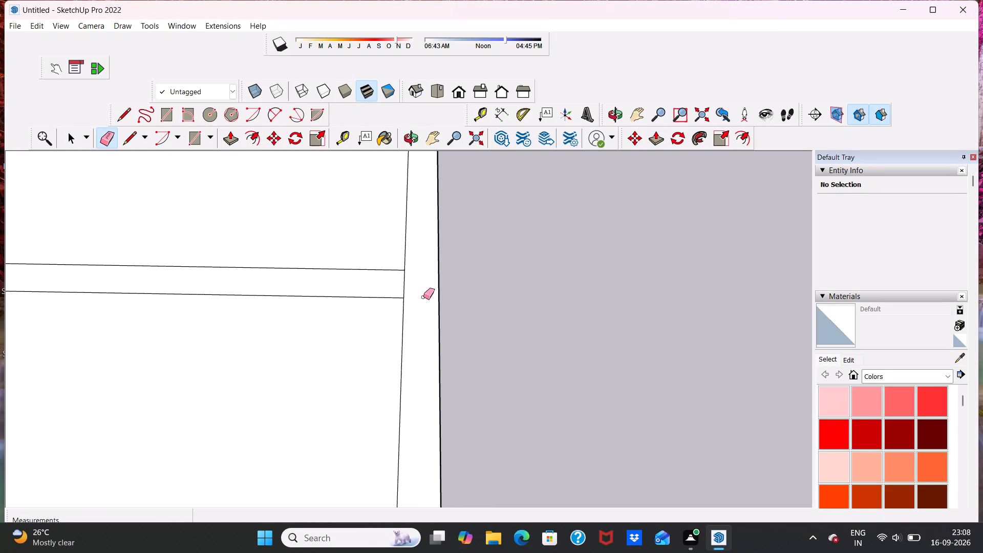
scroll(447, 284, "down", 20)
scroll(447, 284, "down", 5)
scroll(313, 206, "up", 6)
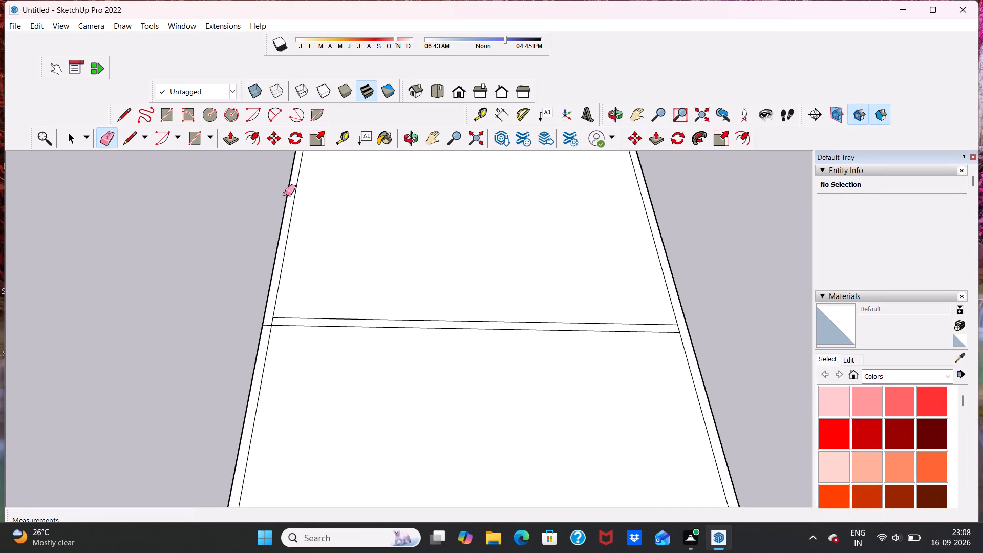
Push/Pull the outer wall border up 10', leaving out the short strip beside the smaller room on the green-axis side.
left_click(231, 135)
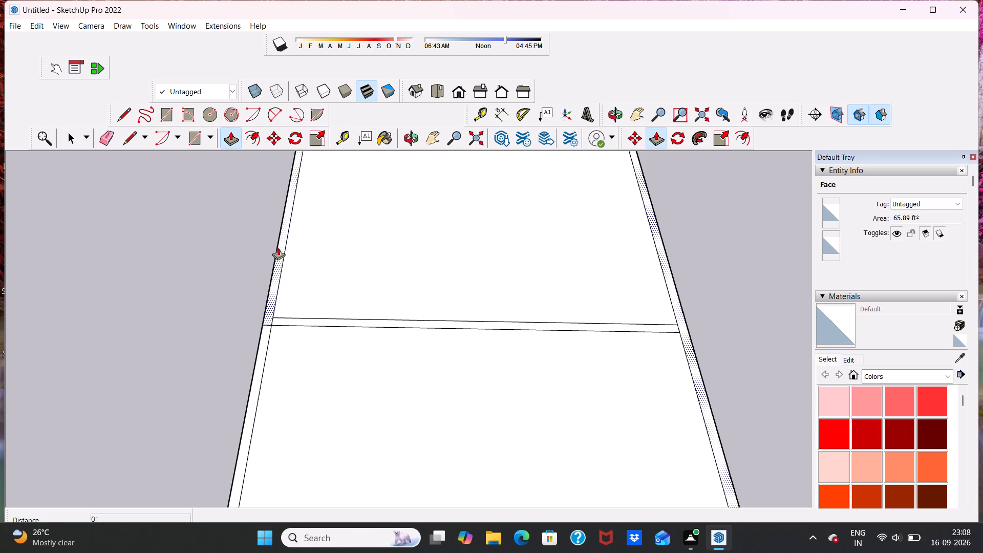
left_click(278, 247)
scroll(274, 200, "down", 7)
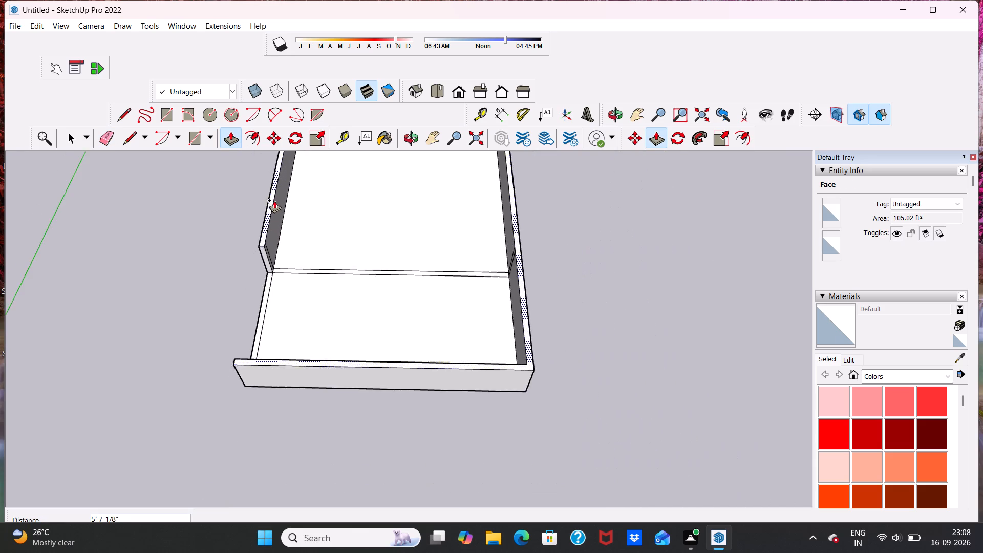
scroll(274, 200, "down", 10)
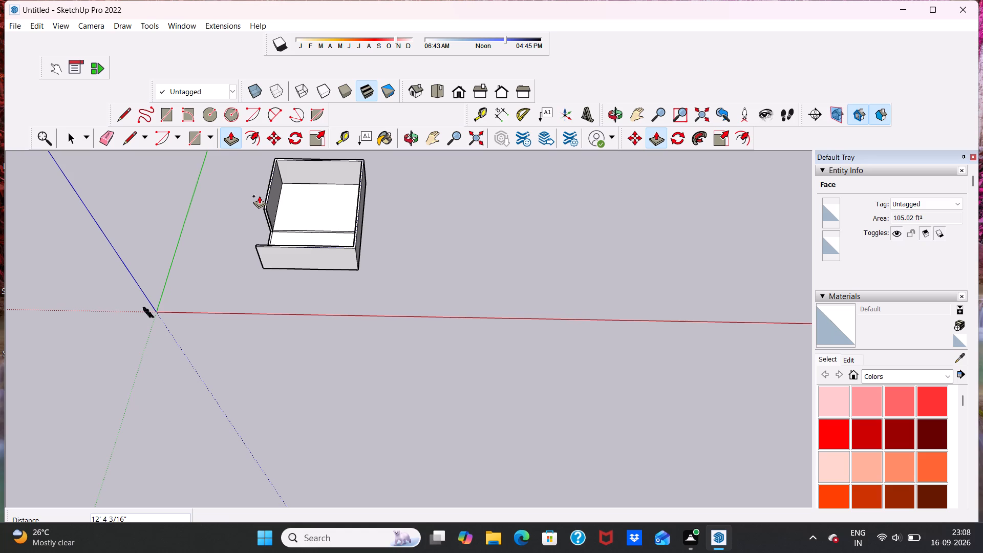
type("10'")
key("Return")
key("space")
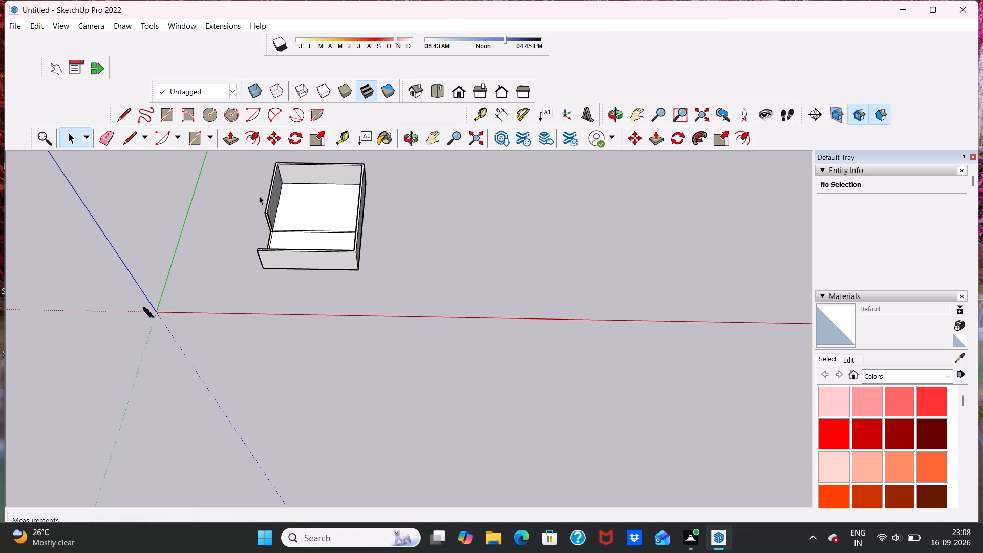
Examine the extruded outer walls, the gap on the green-axis side and the flat partition strip from several angles.
scroll(238, 287, "down", 6)
scroll(215, 238, "up", 6)
middle_click_drag(247, 301, 324, 198)
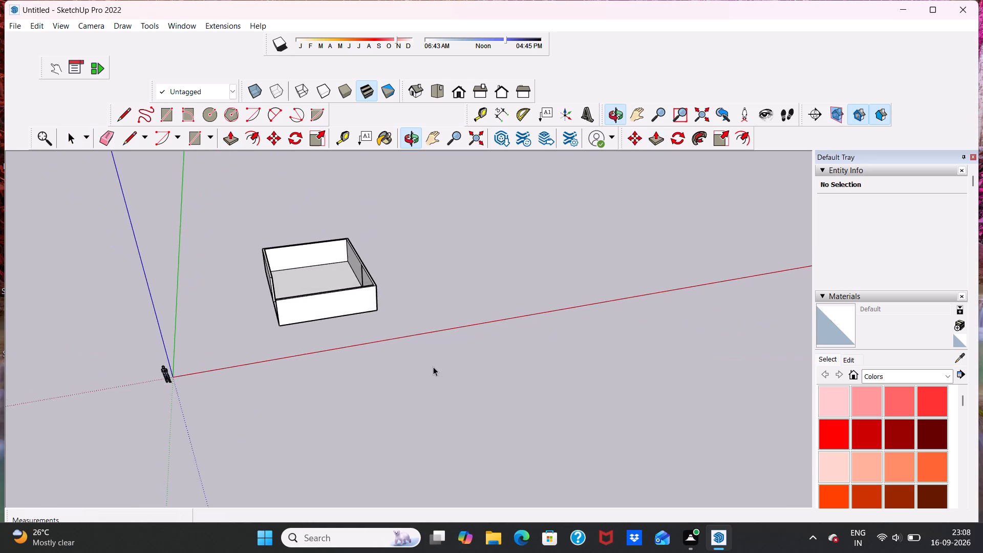
scroll(429, 369, "up", 10)
scroll(318, 304, "down", 6)
scroll(324, 300, "up", 1)
middle_click_drag(324, 300, 305, 224)
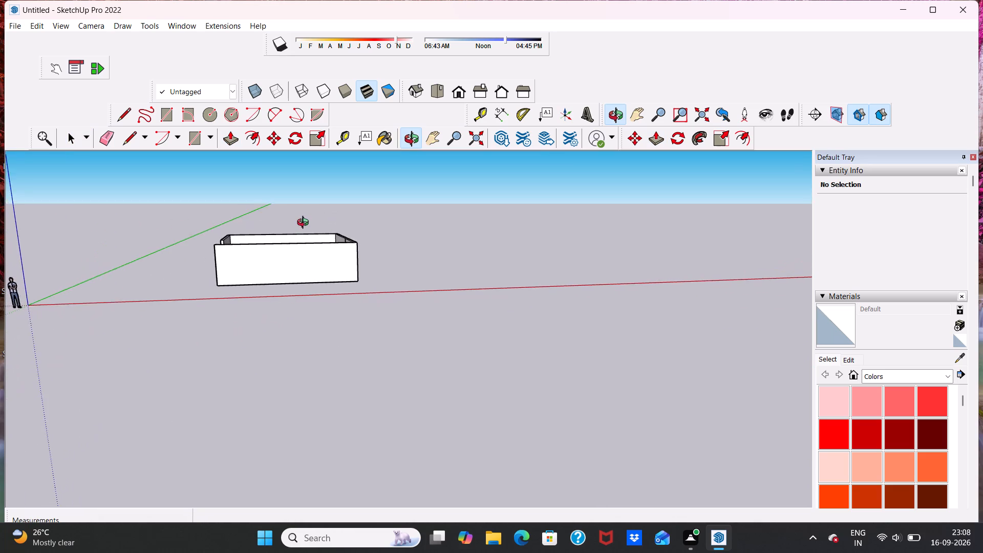
middle_click_drag(305, 224, 296, 244)
scroll(298, 265, "up", 2)
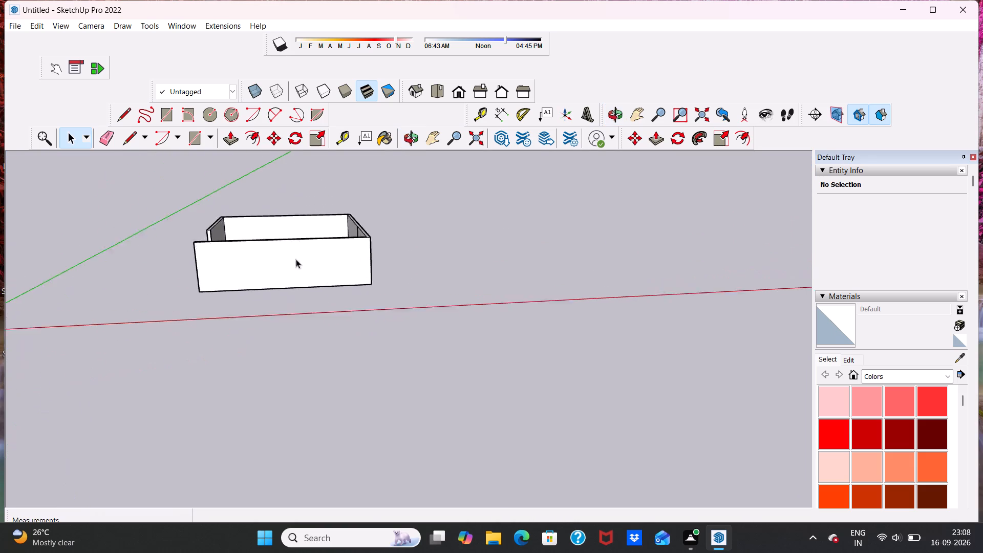
scroll(296, 259, "up", 8)
scroll(307, 268, "down", 12)
middle_click_drag(308, 271, 311, 365)
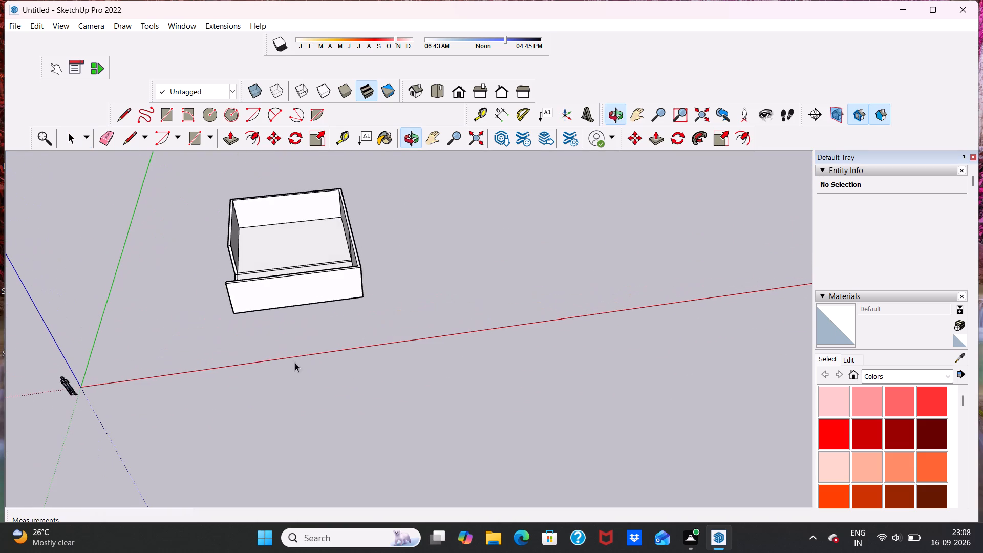
middle_click_drag(266, 320, 438, 274)
middle_click_drag(293, 327, 293, 327)
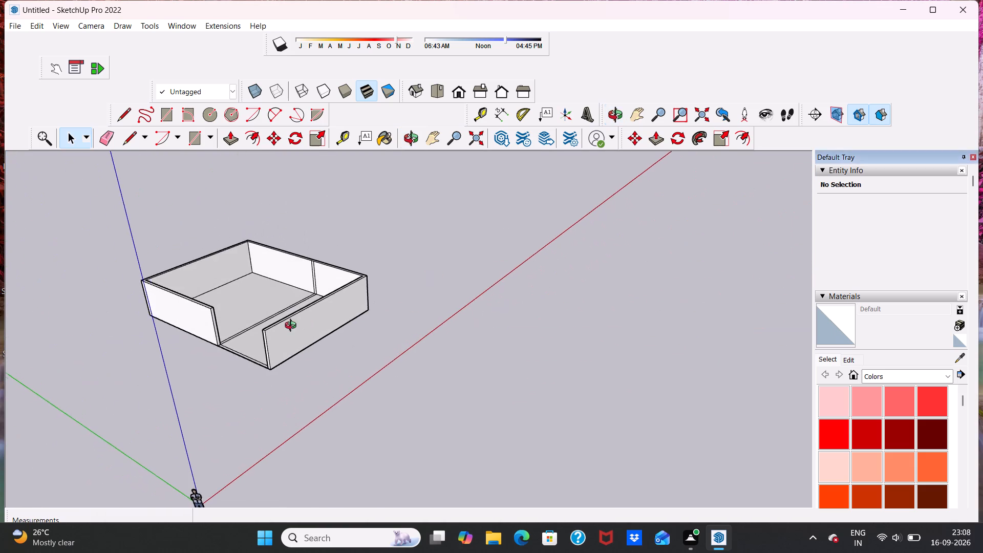
middle_click_drag(293, 327, 352, 347)
middle_click_drag(253, 360, 423, 275)
middle_click_drag(281, 350, 264, 443)
middle_click_drag(292, 419, 241, 413)
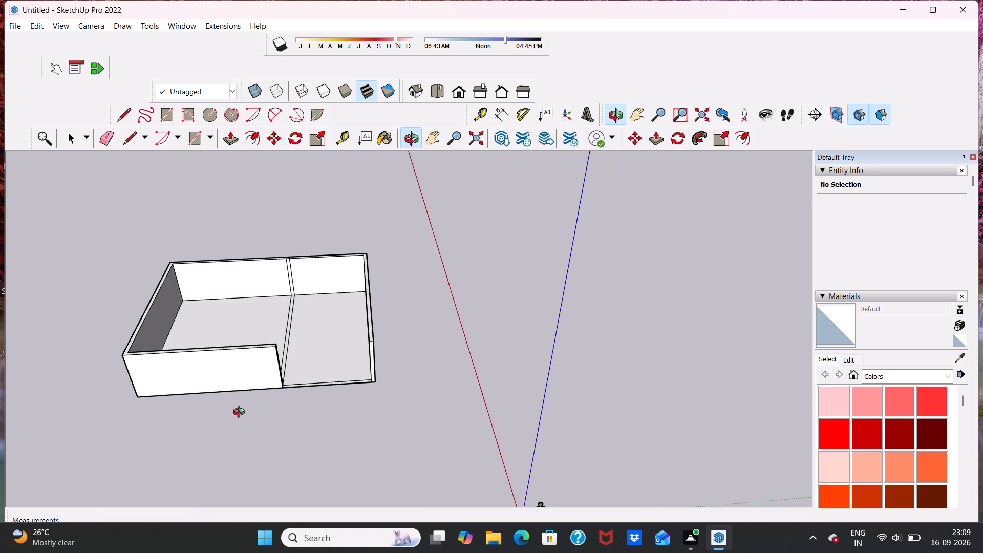
middle_click_drag(241, 413, 247, 404)
scroll(311, 381, "up", 6)
middle_click_drag(321, 391, 322, 438)
scroll(321, 391, "up", 1)
middle_click_drag(306, 330, 129, 347)
scroll(339, 283, "down", 8)
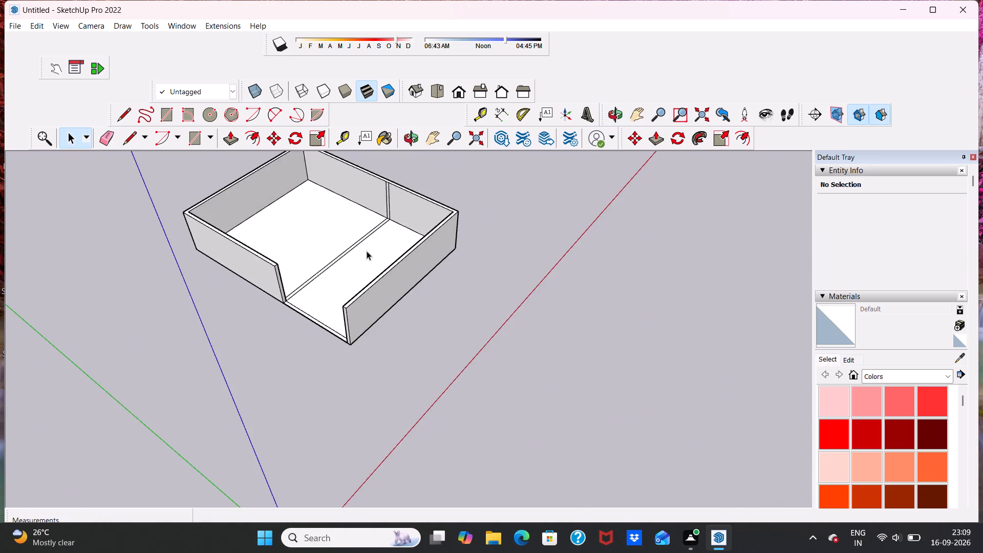
Push/Pull the partition strip between the two rooms up 10'.
middle_click_drag(370, 249, 191, 369)
scroll(409, 245, "up", 11)
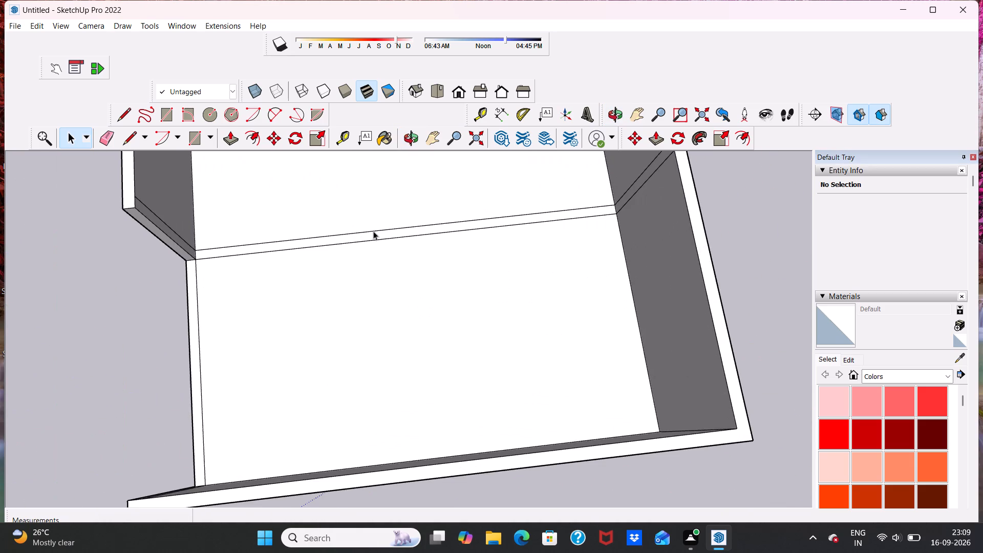
left_click(226, 132)
scroll(359, 228, "up", 4)
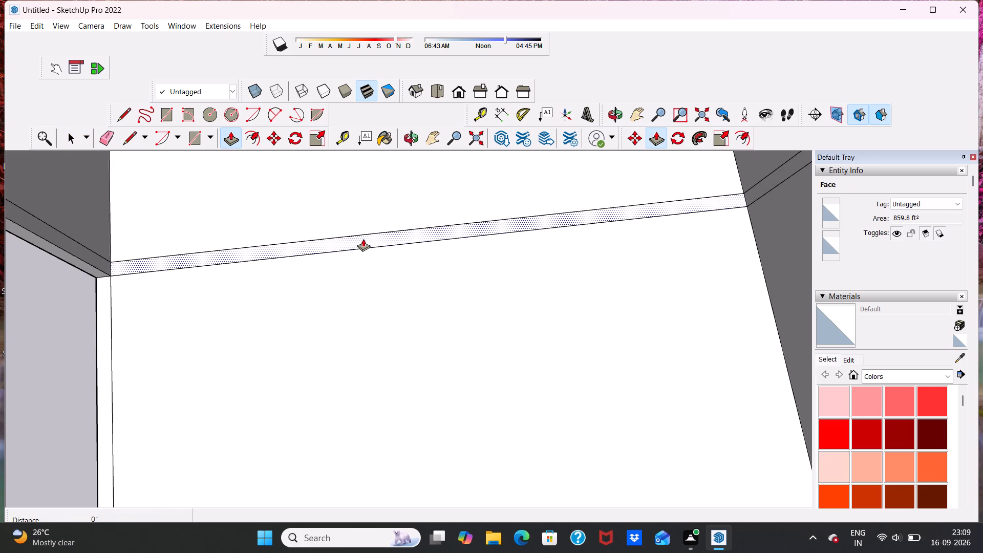
left_click(363, 239)
type("10'")
key("Return")
key("space")
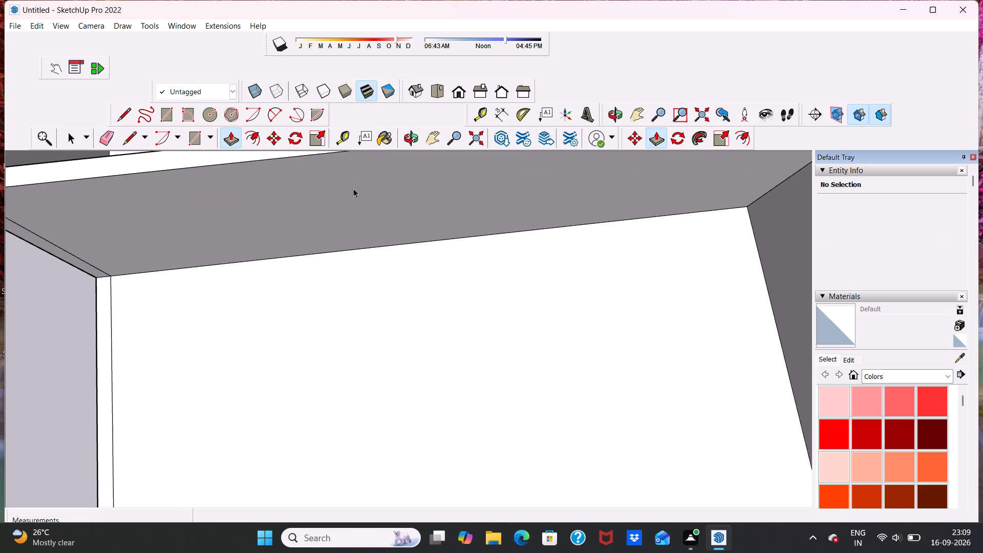
Examine the raised partition and how it meets the outer walls, including the open side of the smaller room.
scroll(351, 193, "down", 9)
scroll(342, 239, "down", 6)
scroll(349, 248, "up", 2)
scroll(353, 266, "down", 7)
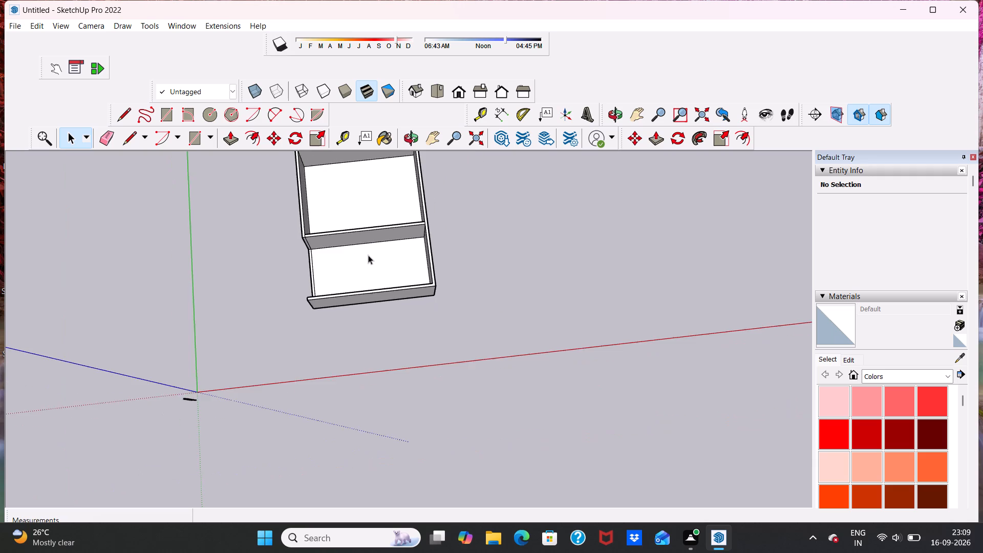
middle_click_drag(370, 263, 382, 160)
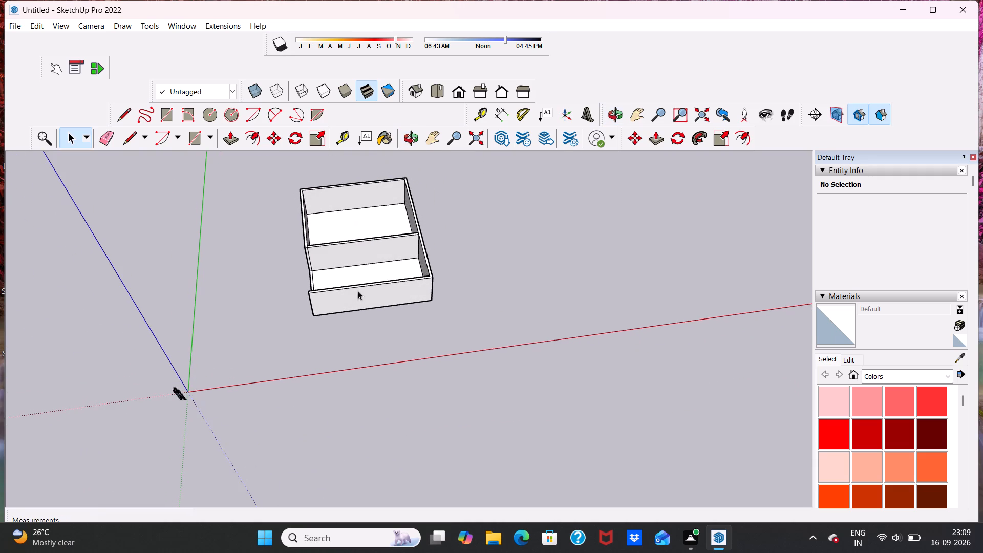
middle_click_drag(355, 295, 340, 245)
scroll(373, 263, "up", 6)
middle_click_drag(369, 278, 375, 246)
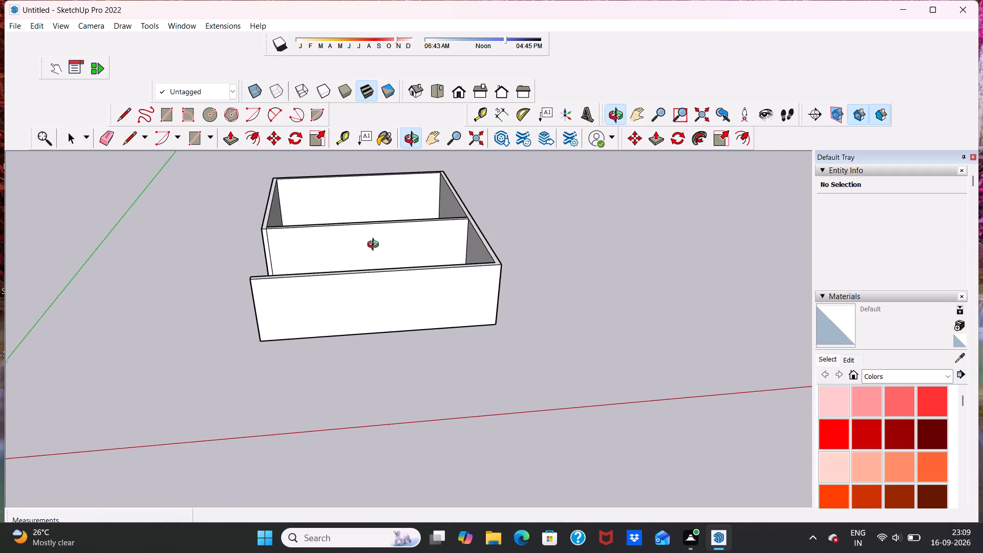
middle_click_drag(375, 246, 375, 234)
scroll(393, 236, "up", 6)
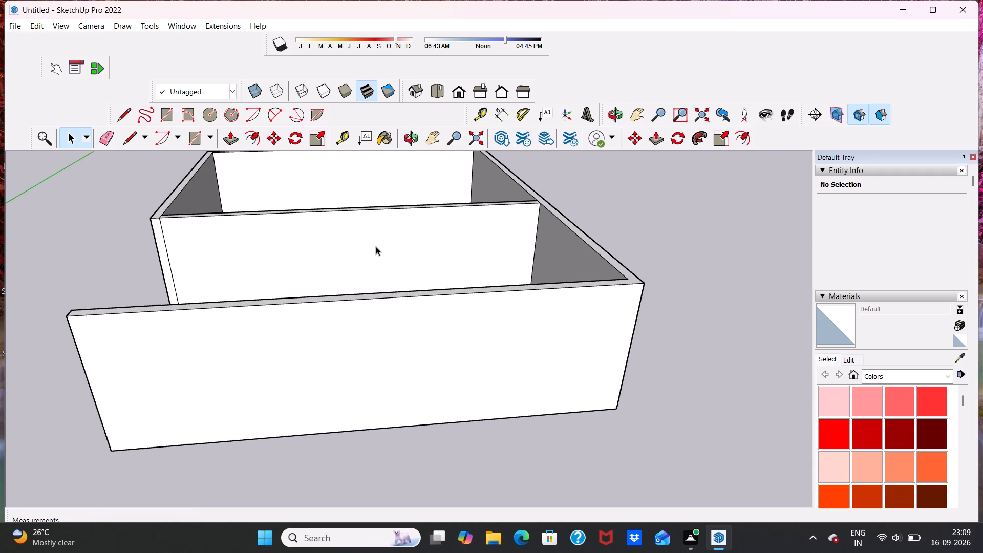
scroll(376, 246, "down", 3)
scroll(368, 250, "up", 1)
middle_click_drag(368, 250, 367, 313)
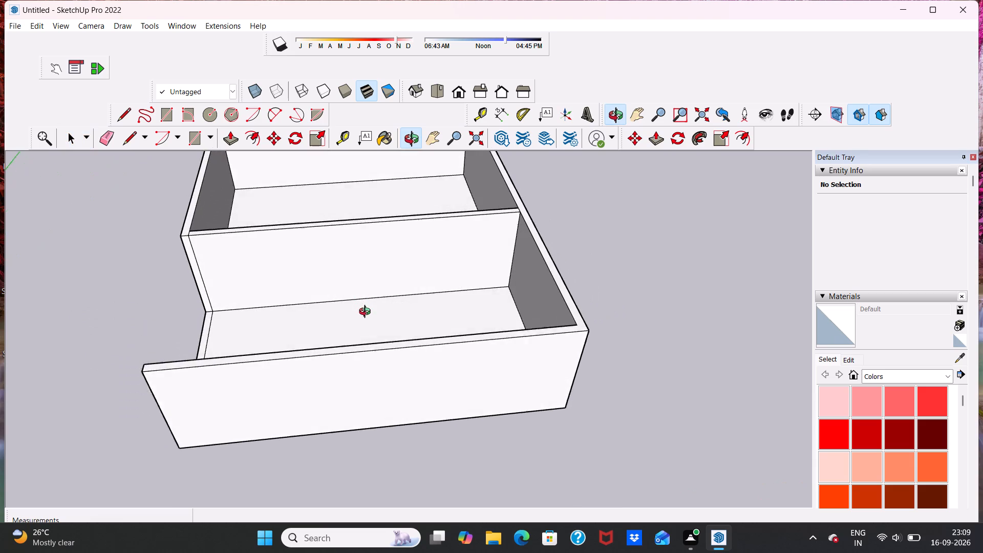
middle_click_drag(367, 313, 356, 311)
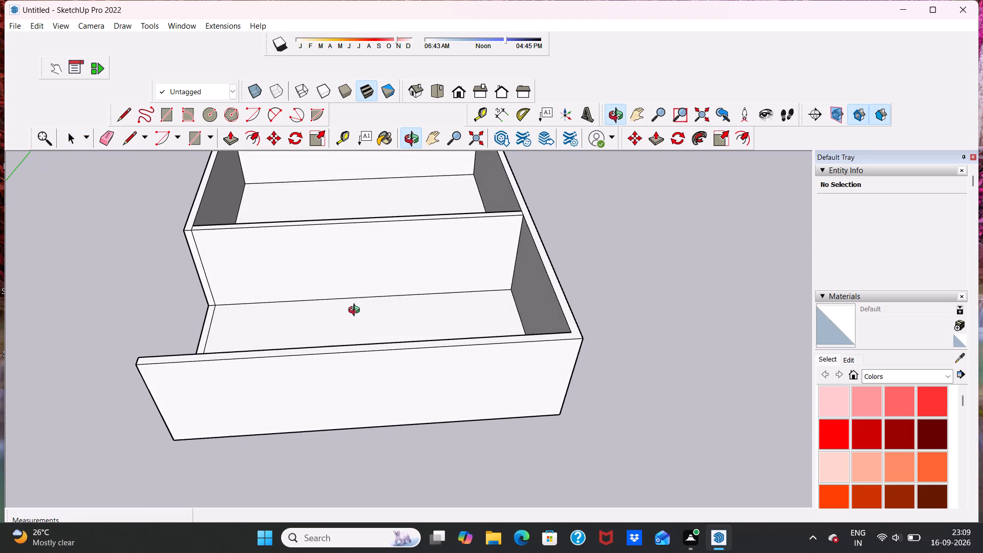
middle_click_drag(356, 311, 351, 359)
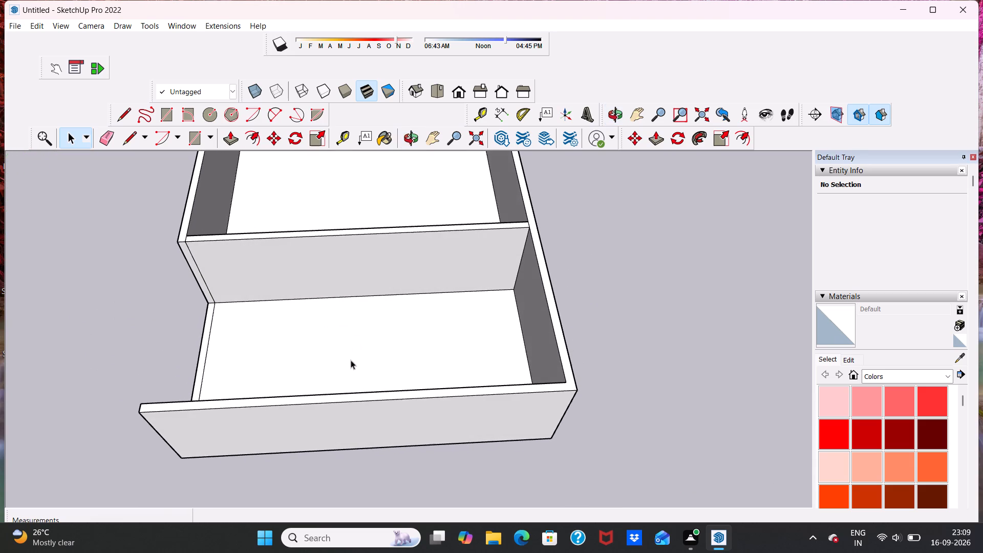
scroll(280, 307, "up", 5)
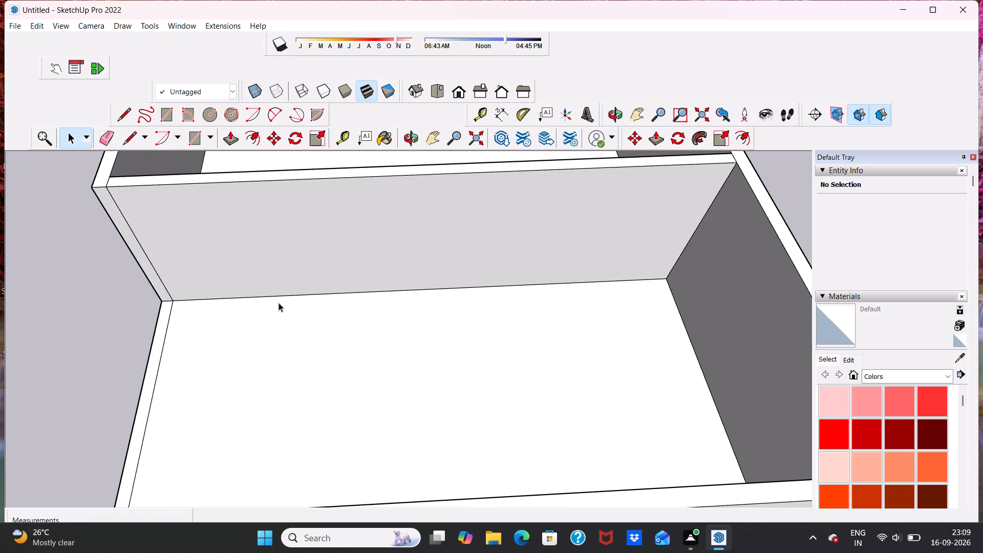
scroll(251, 257, "down", 8)
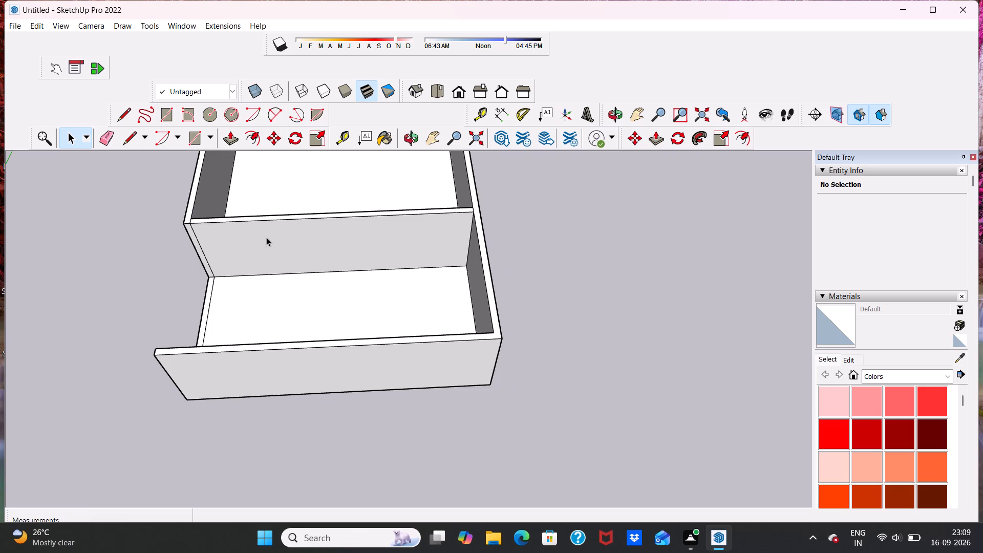
scroll(222, 274, "up", 3)
scroll(231, 259, "down", 4)
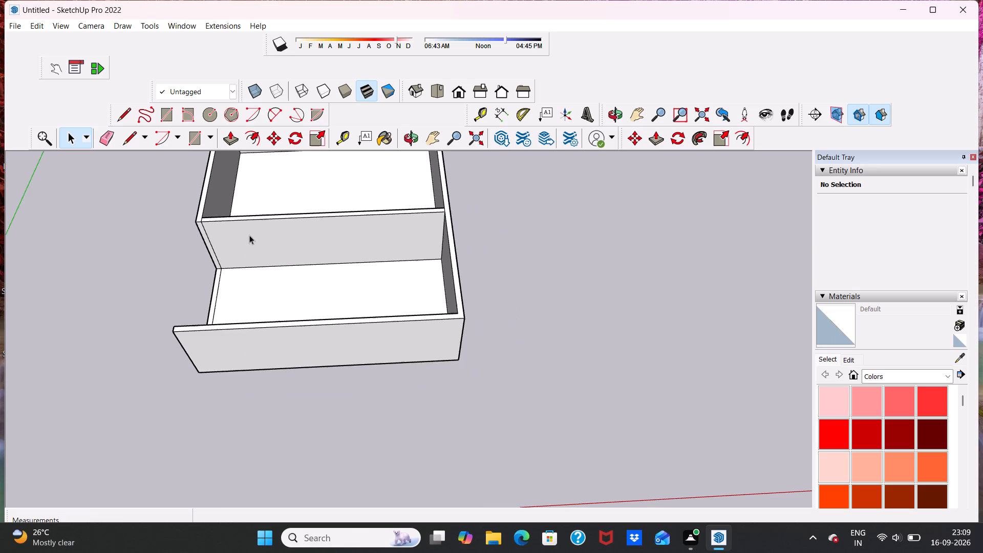
scroll(249, 235, "down", 1)
Push/Pull the remaining wall strip across the smaller room's open green-axis side up 4'.
middle_click_drag(204, 275, 408, 177)
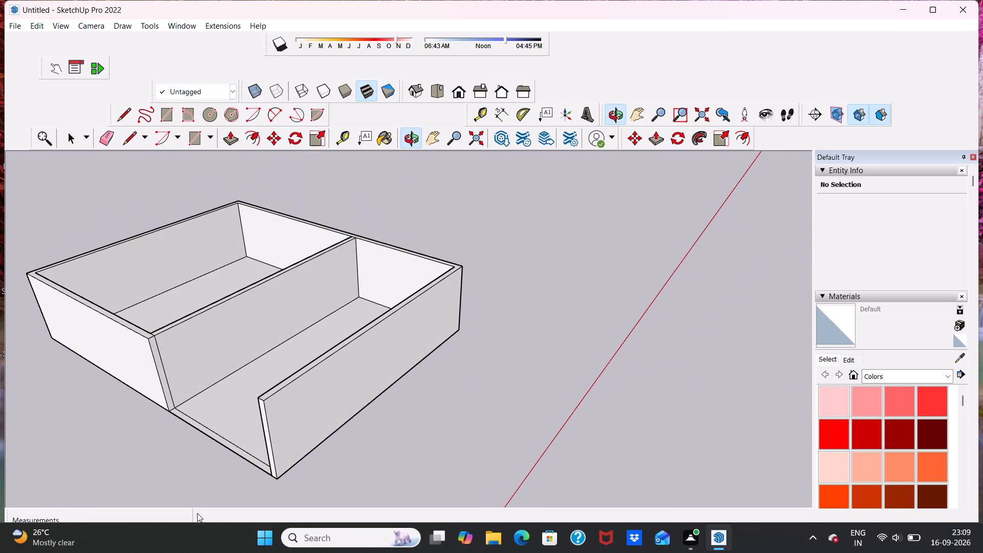
middle_click_drag(197, 513, 295, 401)
middle_click_drag(216, 412, 390, 387)
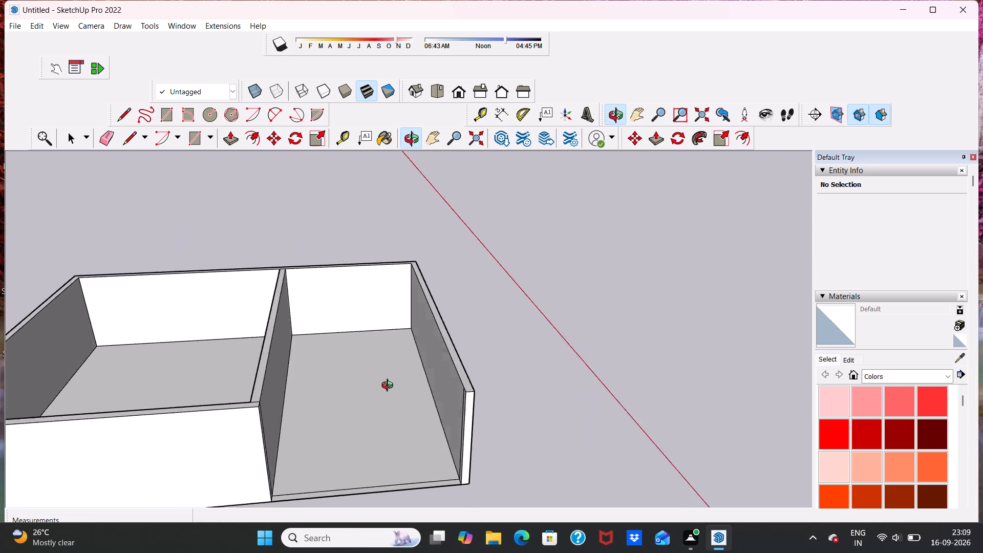
middle_click_drag(390, 387, 369, 370)
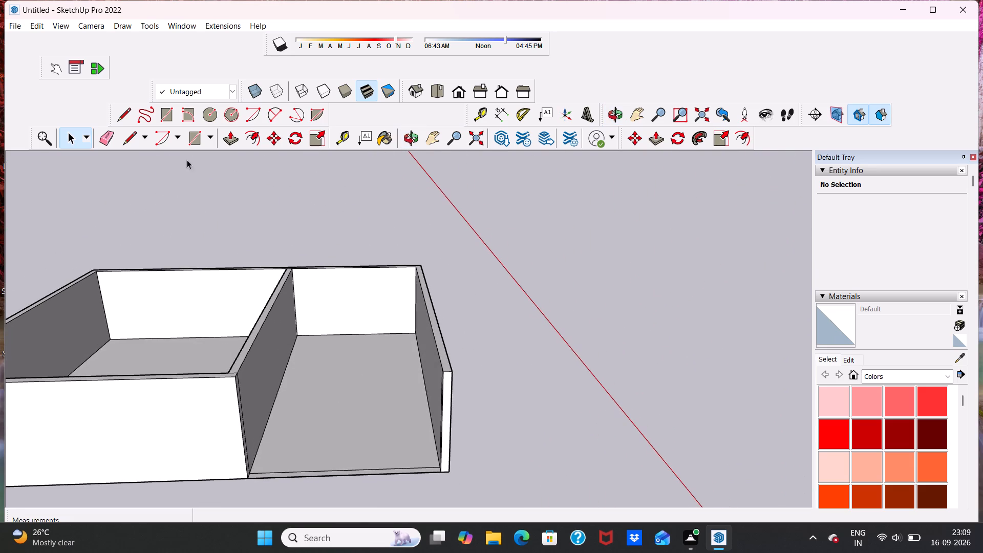
left_click(228, 138)
middle_click_drag(325, 294, 346, 407)
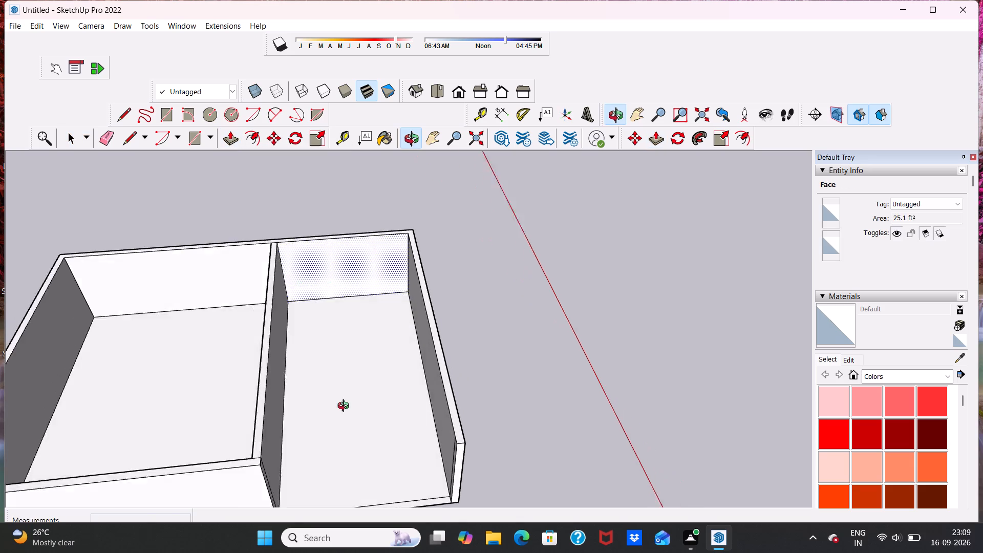
middle_click_drag(346, 407, 346, 409)
scroll(344, 342, "down", 8)
scroll(364, 383, "up", 13)
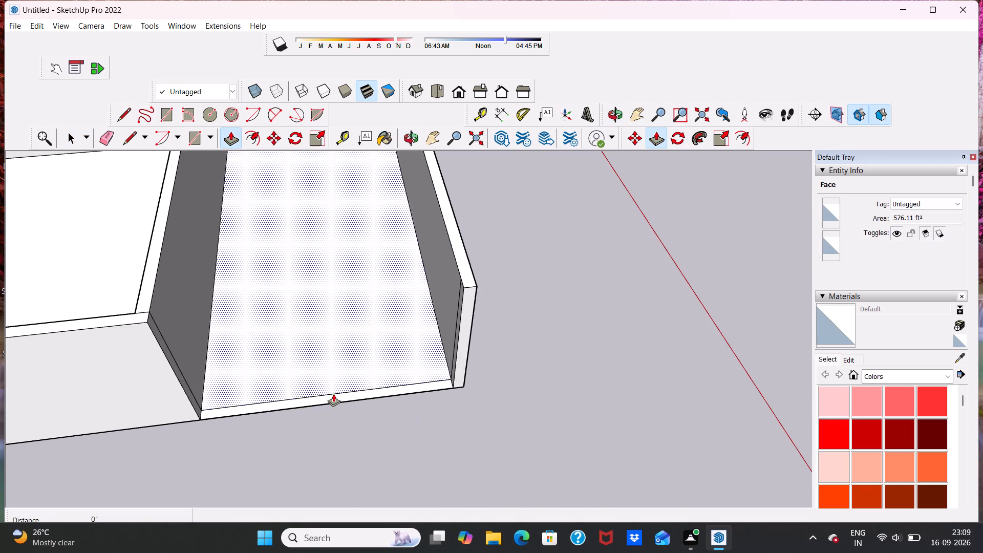
left_click(333, 395)
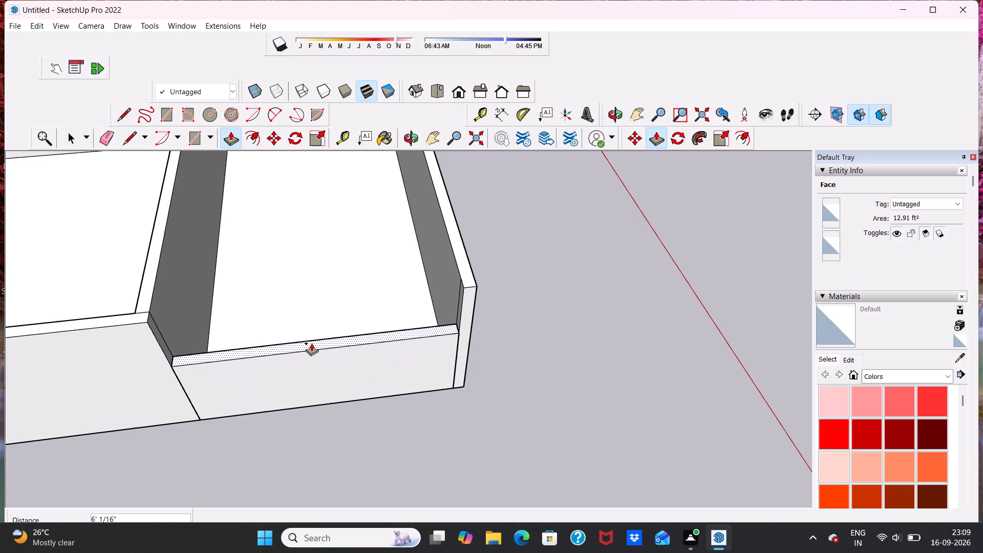
type("4'")
key("Return")
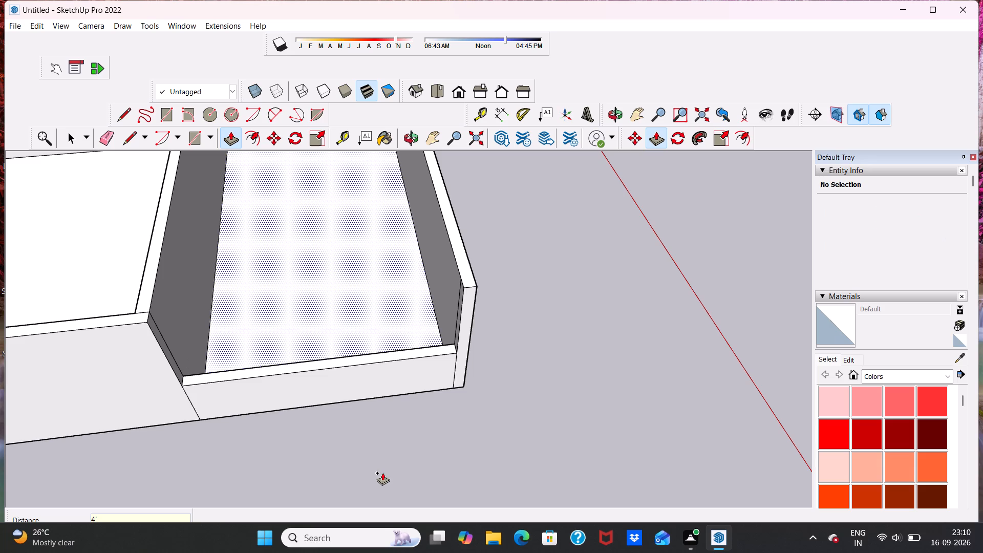
middle_click_drag(353, 457, 326, 273)
key("space")
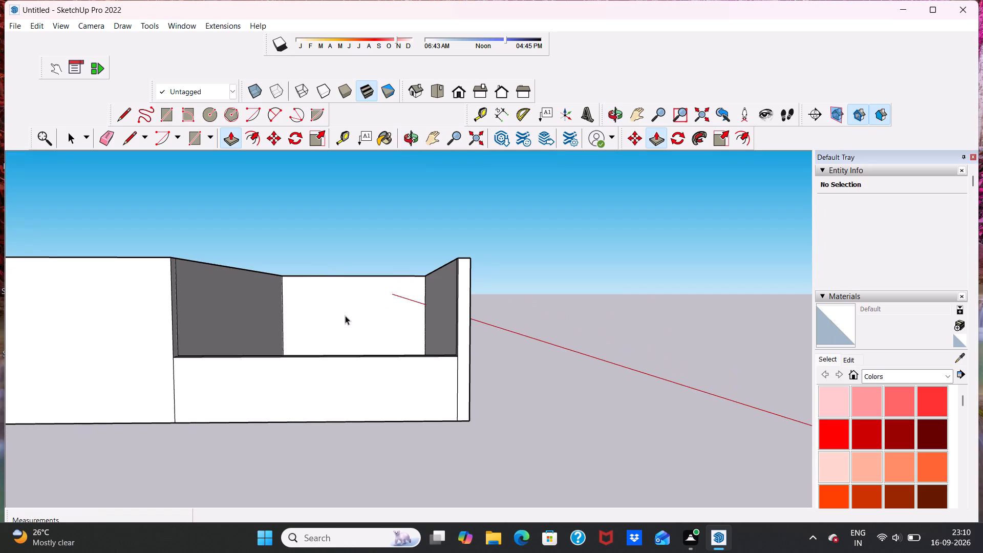
Examine the low wall and the surrounding walls of both rooms from several angles.
middle_click_drag(369, 304, 121, 323)
middle_click_drag(186, 302, 273, 326)
middle_click_drag(289, 345, 441, 352)
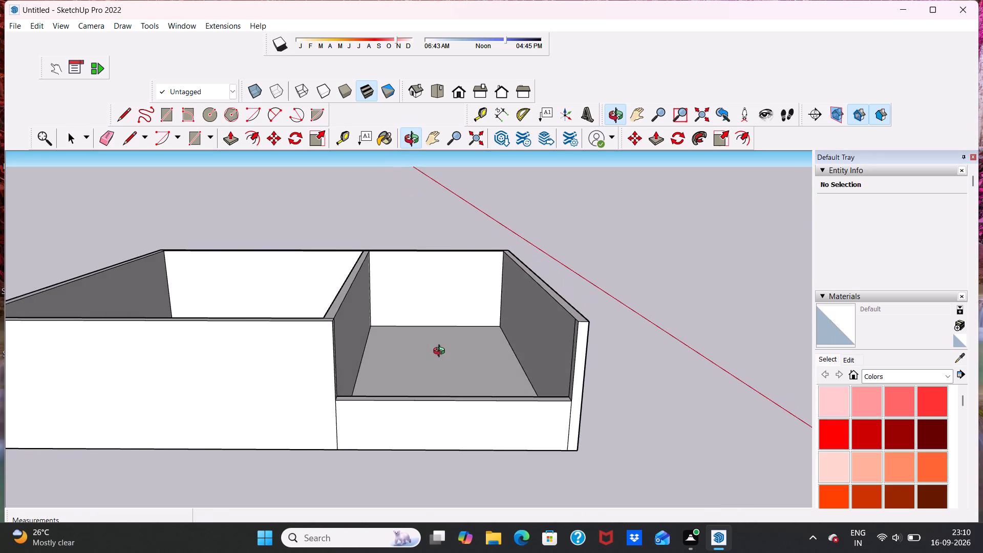
middle_click_drag(441, 352, 163, 335)
middle_click_drag(290, 329, 277, 358)
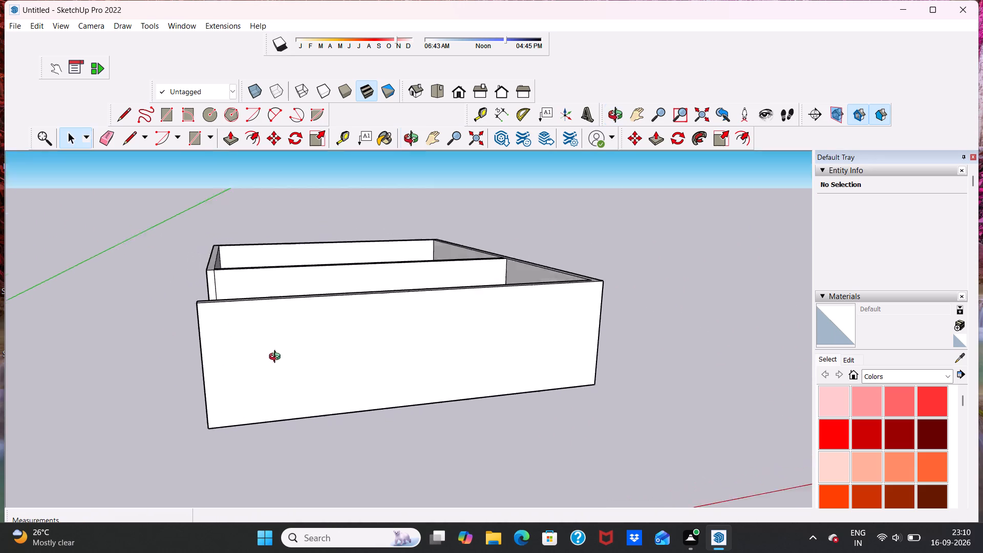
middle_click_drag(277, 358, 284, 411)
middle_click_drag(209, 388, 526, 393)
middle_click_drag(505, 386, 511, 386)
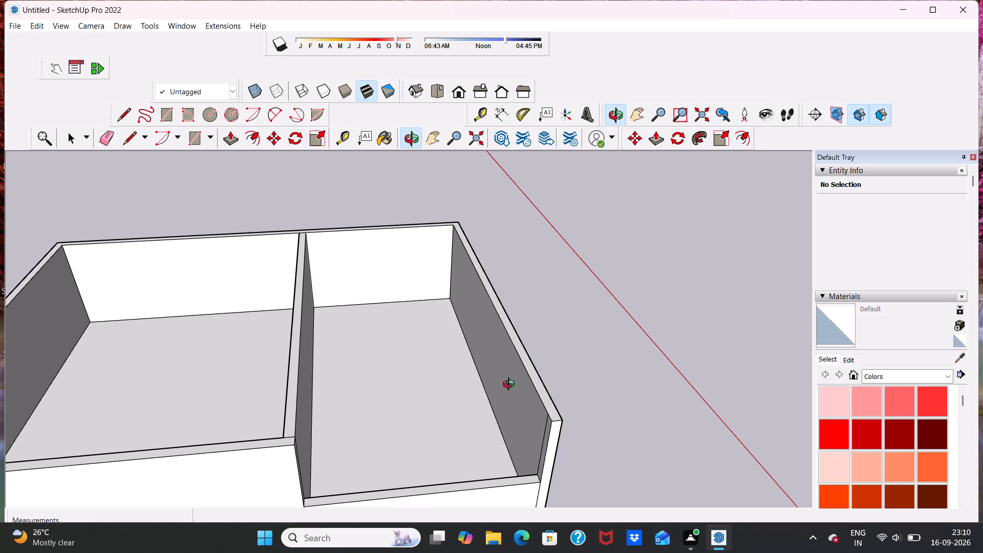
Draw a line across the top of the smaller room's red-axis outer wall, in line with the low wall's inner face.
middle_click_drag(511, 386, 635, 355)
middle_click_drag(610, 347, 578, 429)
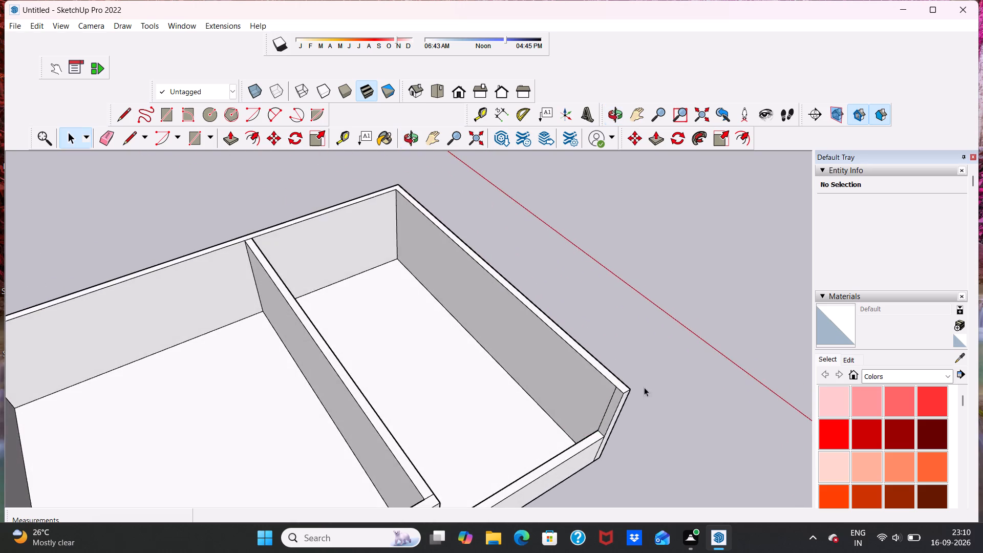
middle_click_drag(647, 386, 498, 387)
scroll(506, 379, "down", 7)
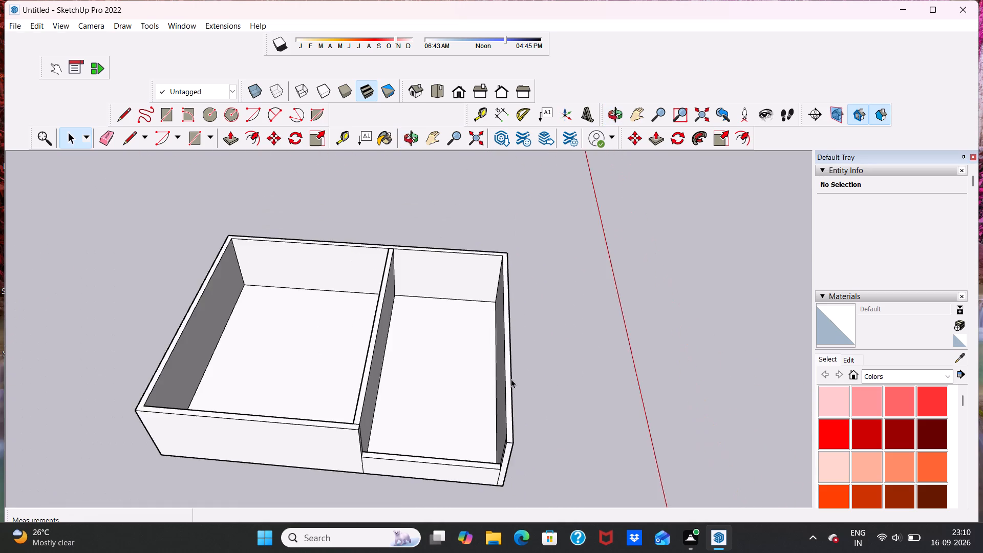
scroll(519, 408, "up", 12)
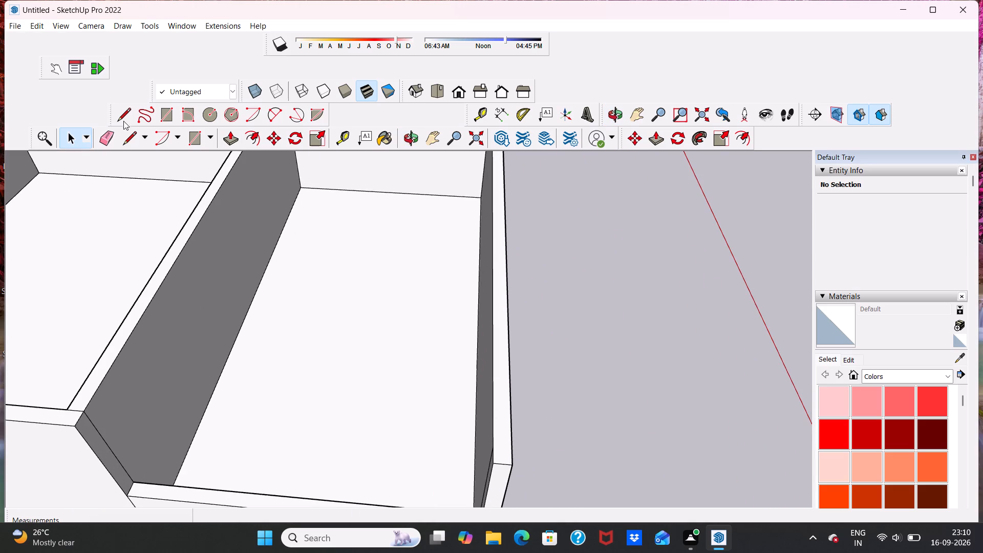
left_click(121, 140)
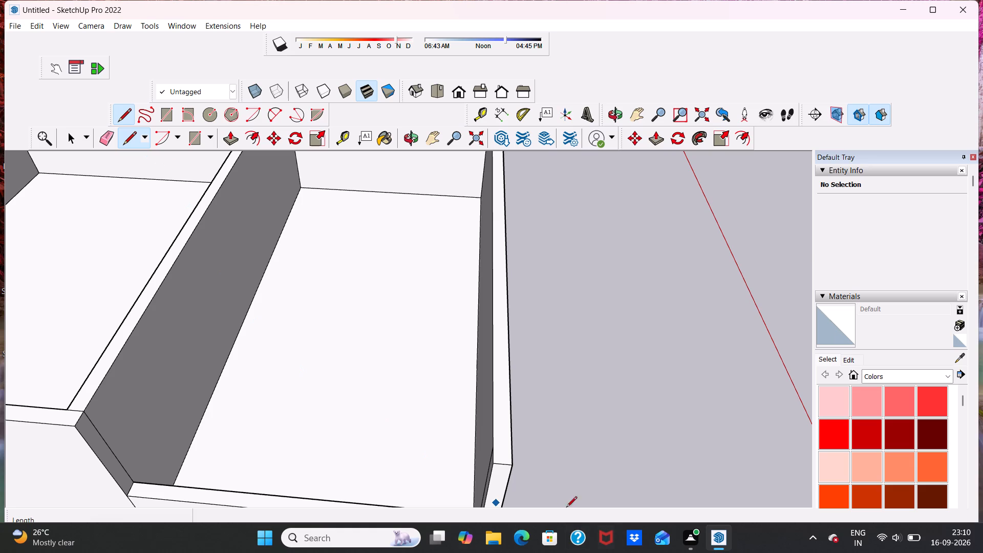
left_click(494, 448)
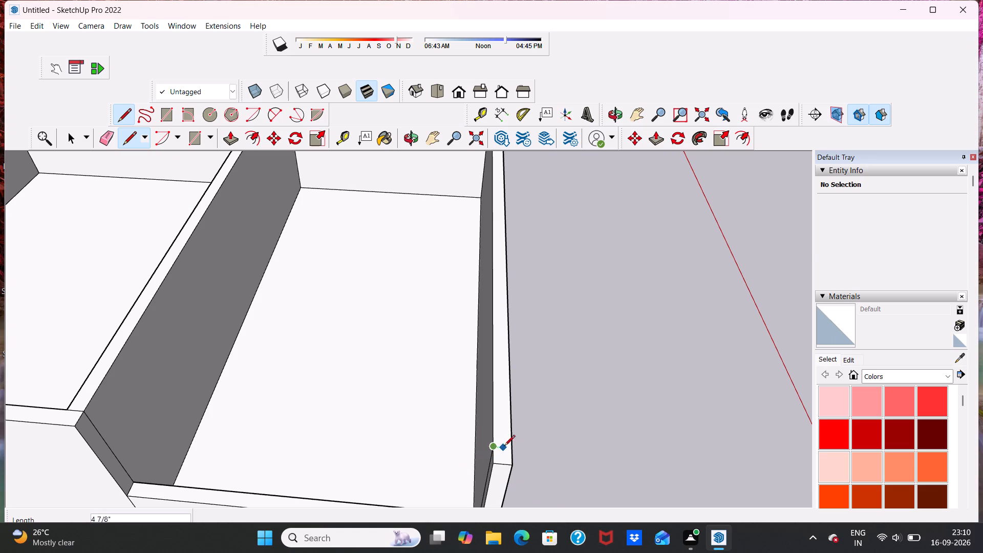
left_click(512, 451)
scroll(517, 449, "down", 3)
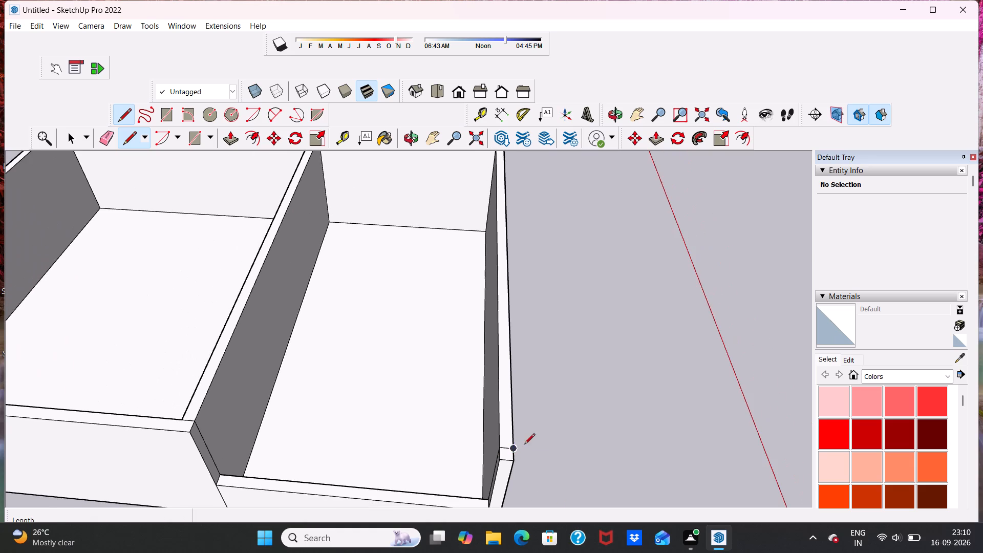
Draw a 10' vertical line down that wall's outer face from the new top line's outer end to the bottom edge.
scroll(581, 450, "down", 1)
middle_click_drag(581, 450, 318, 372)
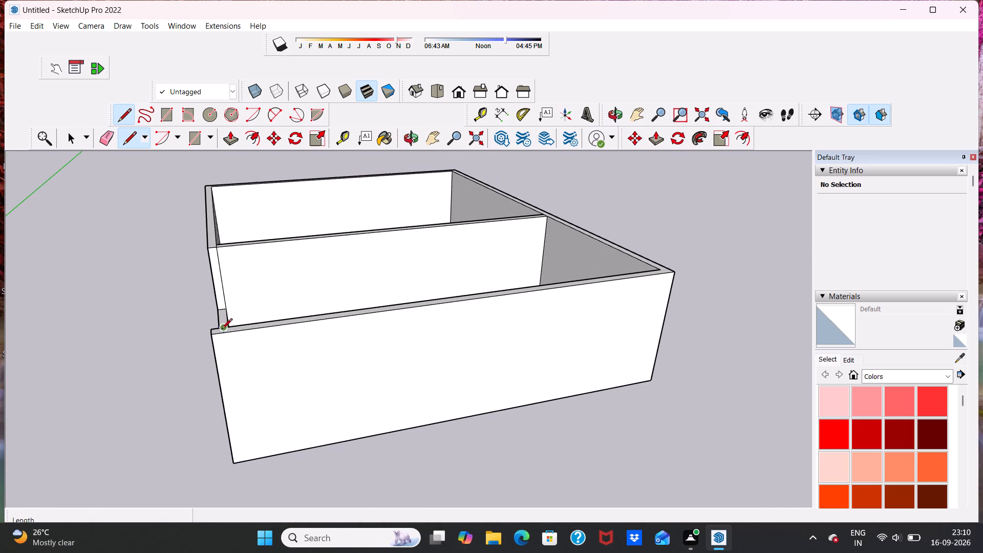
scroll(214, 334, "up", 5)
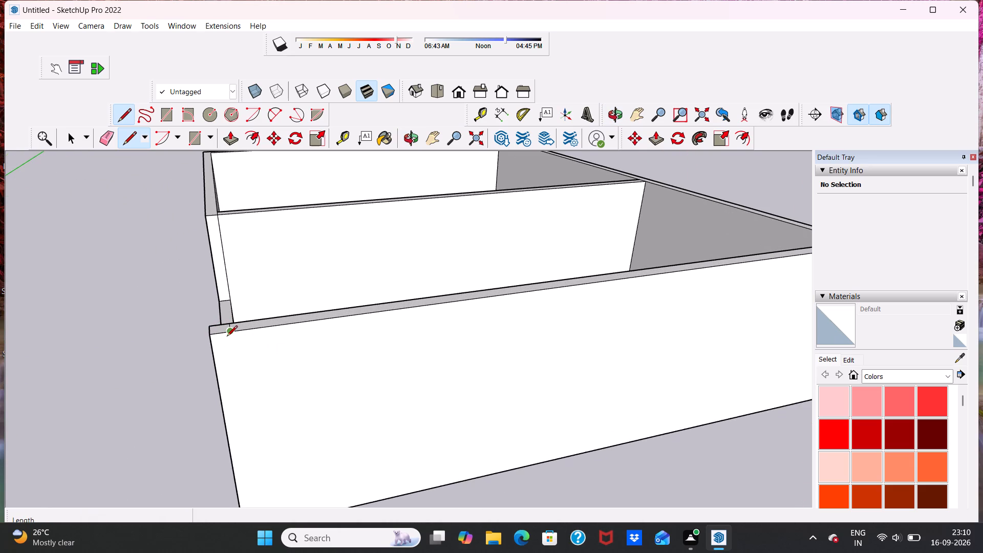
left_click(228, 334)
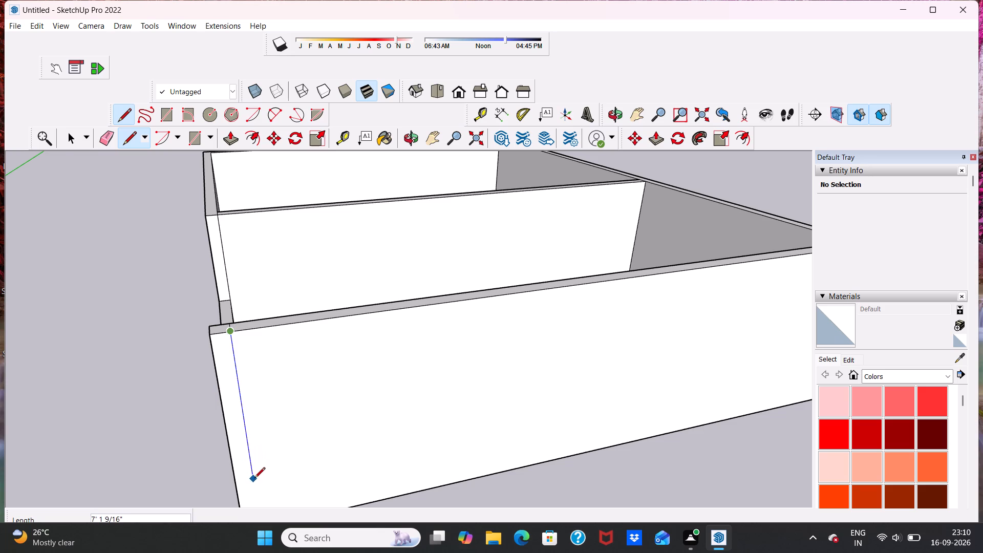
scroll(271, 449, "down", 10)
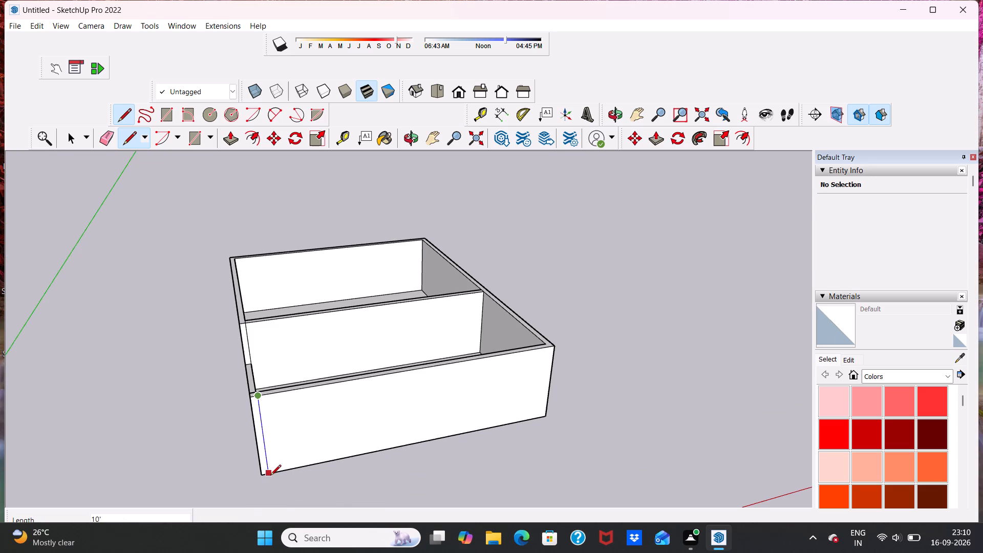
left_click(270, 476)
key("space")
Examine the divided outer wall face and both rooms from the front and from above.
scroll(265, 474, "up", 11)
scroll(266, 461, "down", 6)
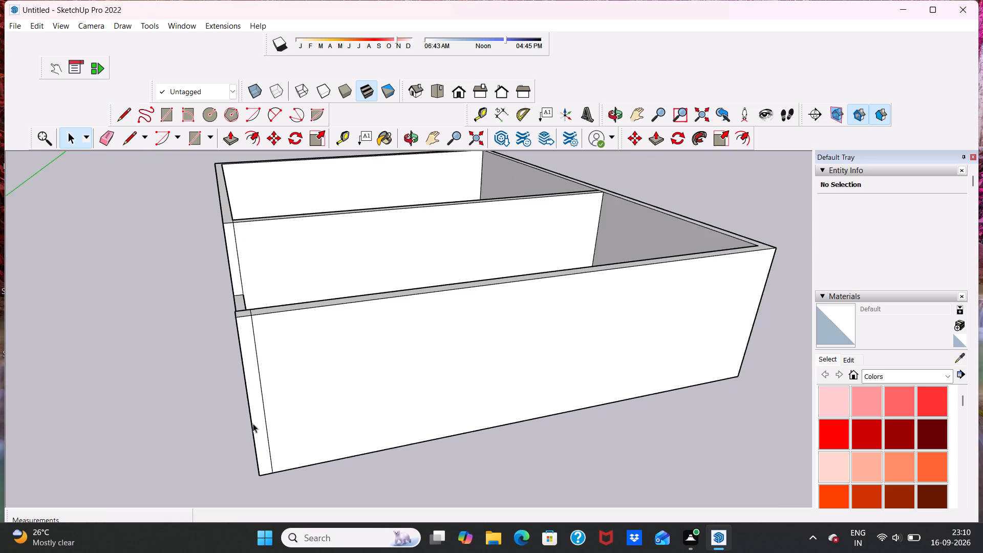
scroll(253, 423, "down", 7)
scroll(488, 405, "up", 1)
middle_click_drag(428, 438, 376, 357)
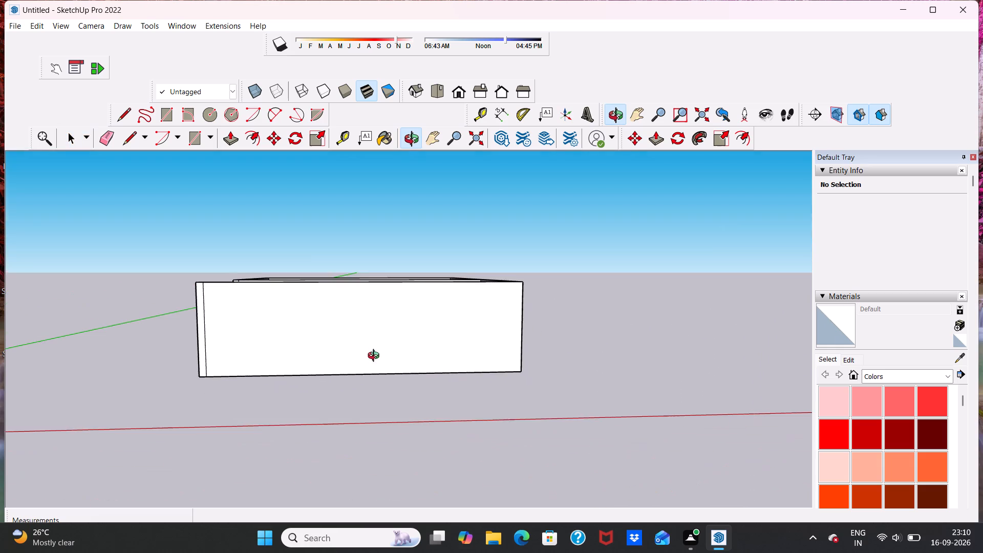
middle_click_drag(376, 357, 388, 350)
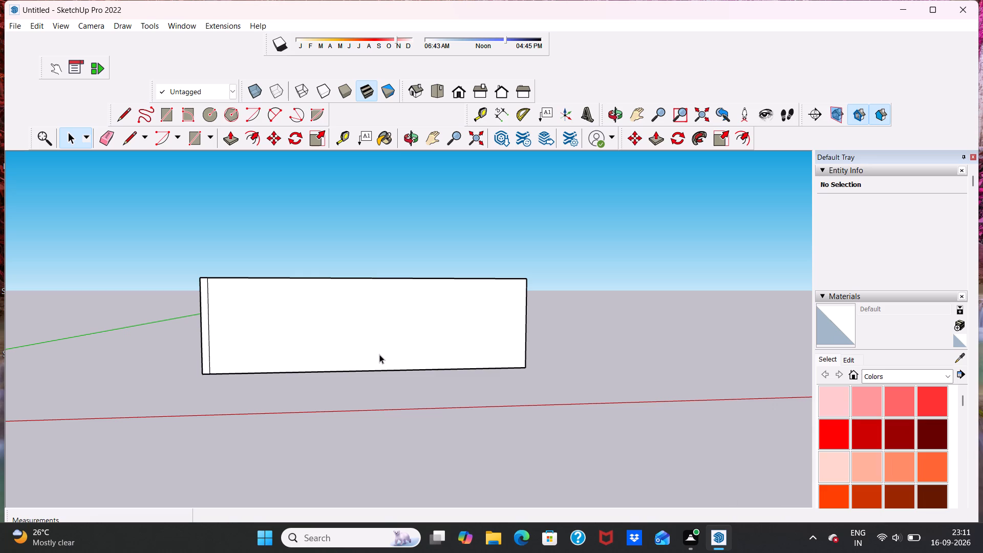
scroll(379, 354, "down", 5)
middle_click_drag(364, 324, 356, 409)
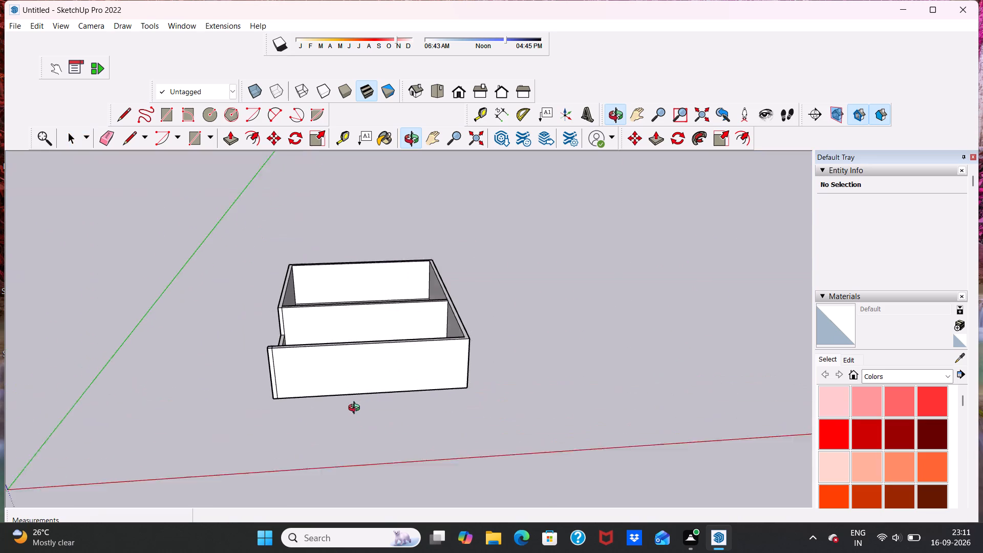
middle_click_drag(356, 409, 340, 454)
scroll(378, 356, "up", 5)
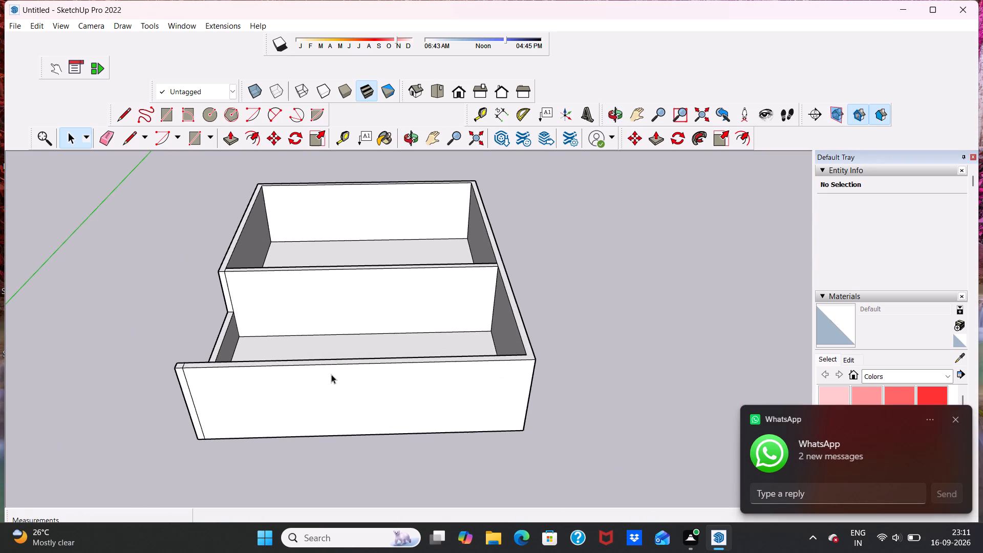
Draw a 9" line across the same wall's top at its far end, from the room's inner corner to the outer edge.
scroll(530, 361, "up", 5)
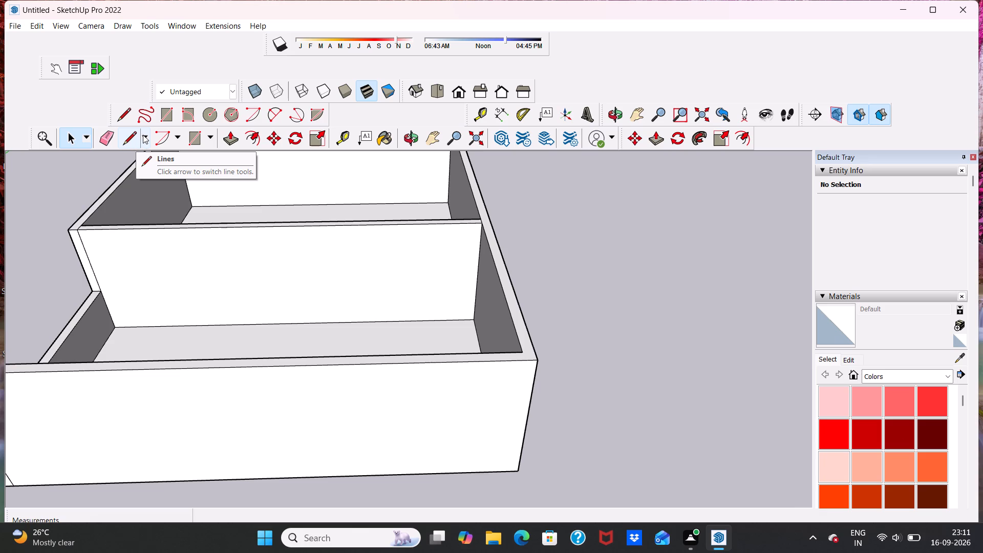
left_click(125, 133)
scroll(535, 351, "up", 9)
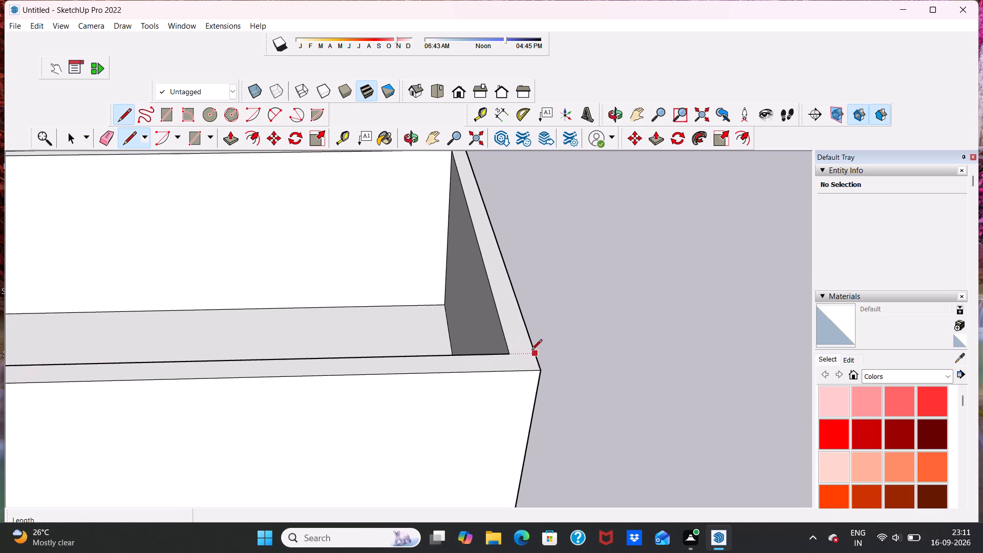
scroll(531, 351, "up", 3)
left_click(493, 357)
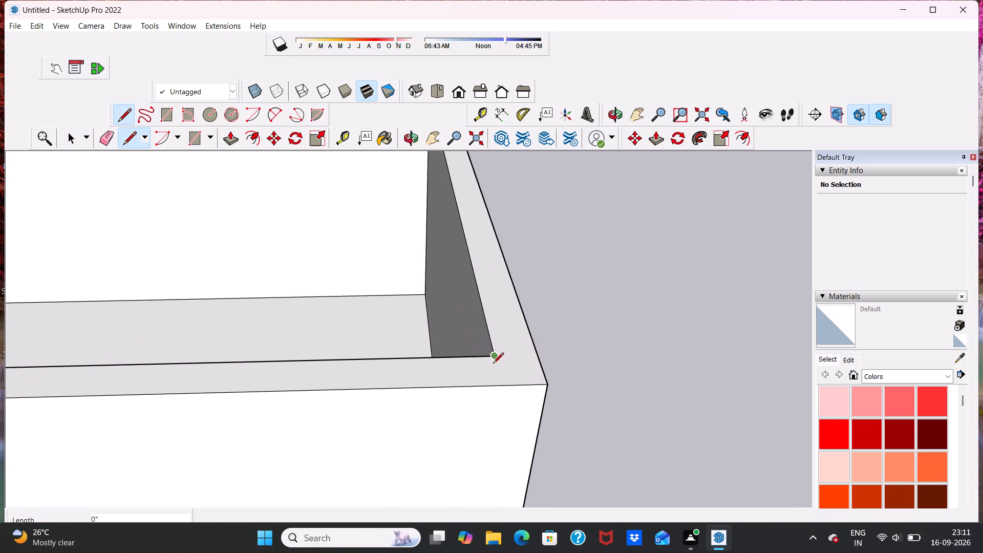
left_click(501, 388)
scroll(498, 380, "down", 14)
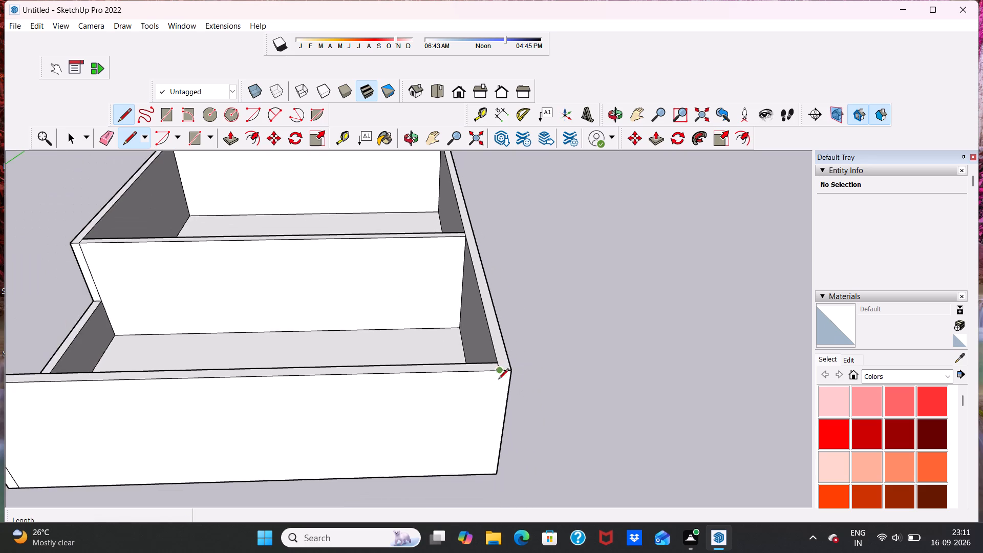
scroll(486, 438, "up", 5)
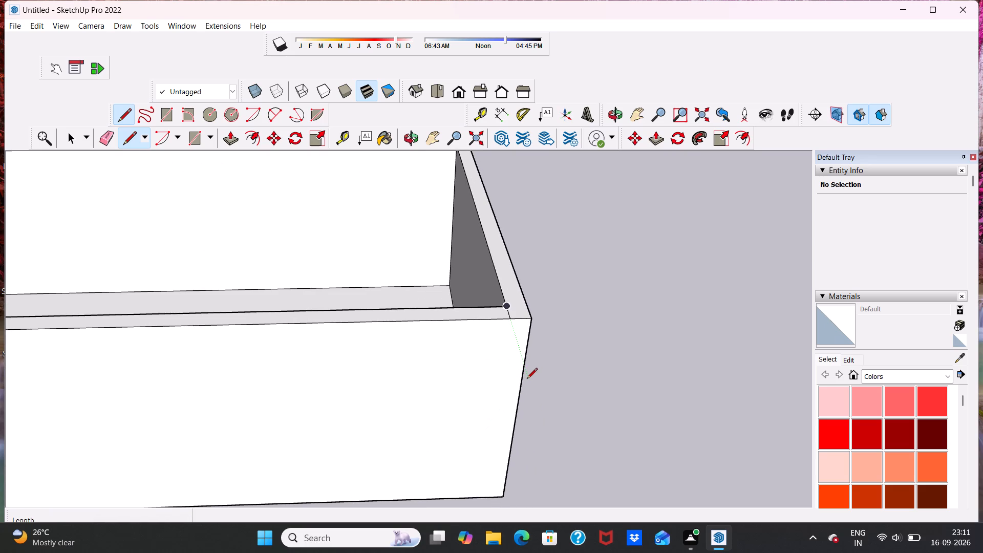
key("space")
Examine the smaller room's red-axis outer wall and its two end corners from above and from the front.
middle_click_drag(530, 379, 540, 343)
scroll(540, 343, "down", 8)
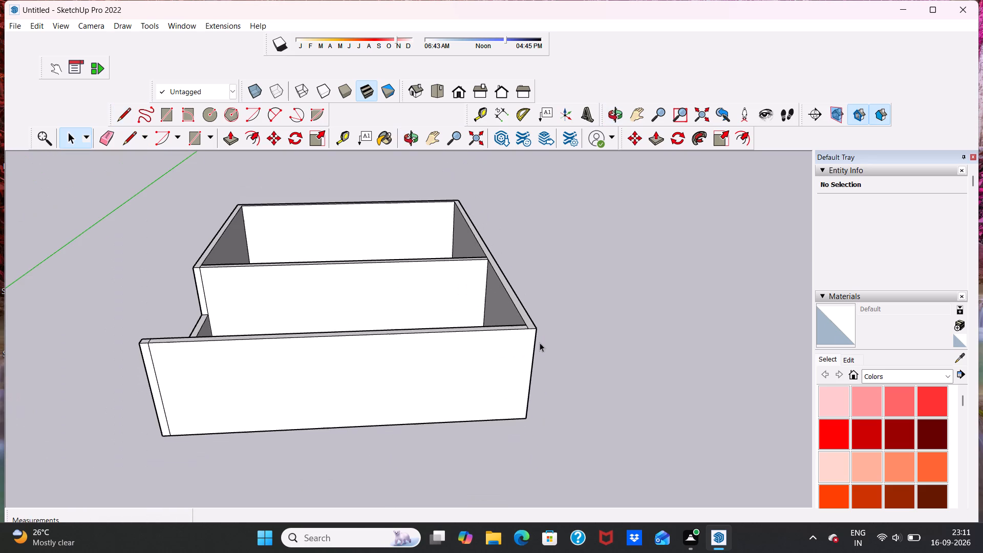
scroll(538, 345, "down", 4)
scroll(371, 366, "up", 5)
middle_click_drag(474, 355, 447, 457)
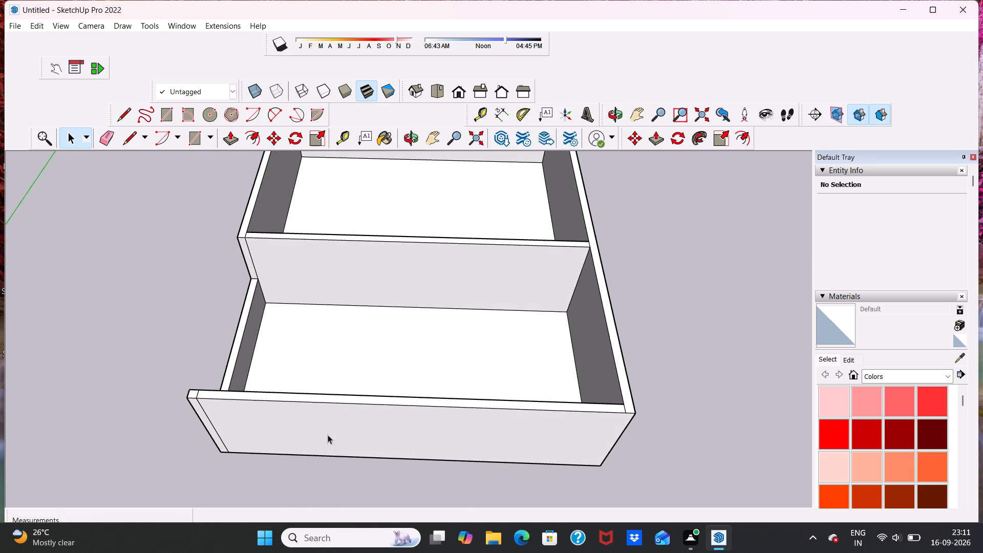
scroll(344, 439, "down", 1)
middle_click_drag(344, 439, 365, 290)
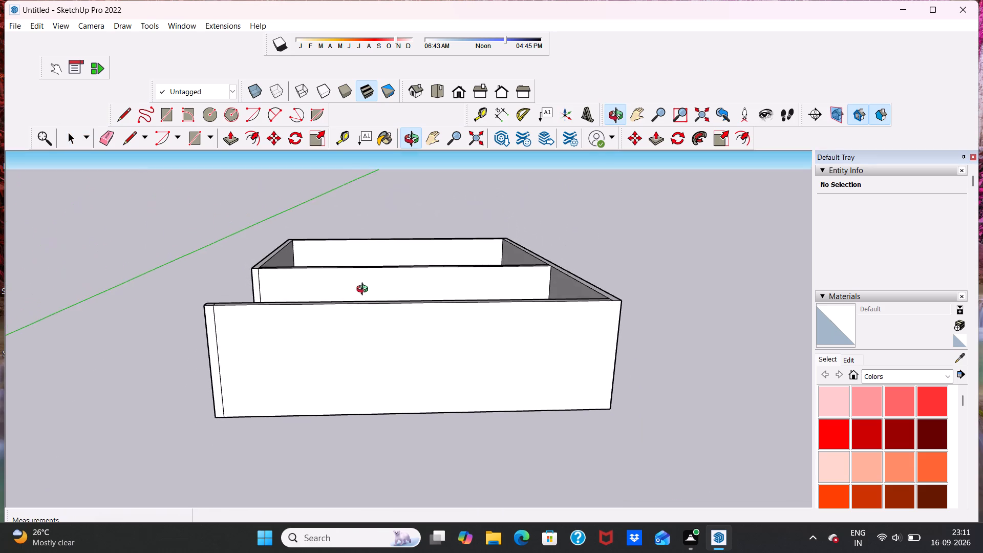
middle_click_drag(365, 290, 365, 262)
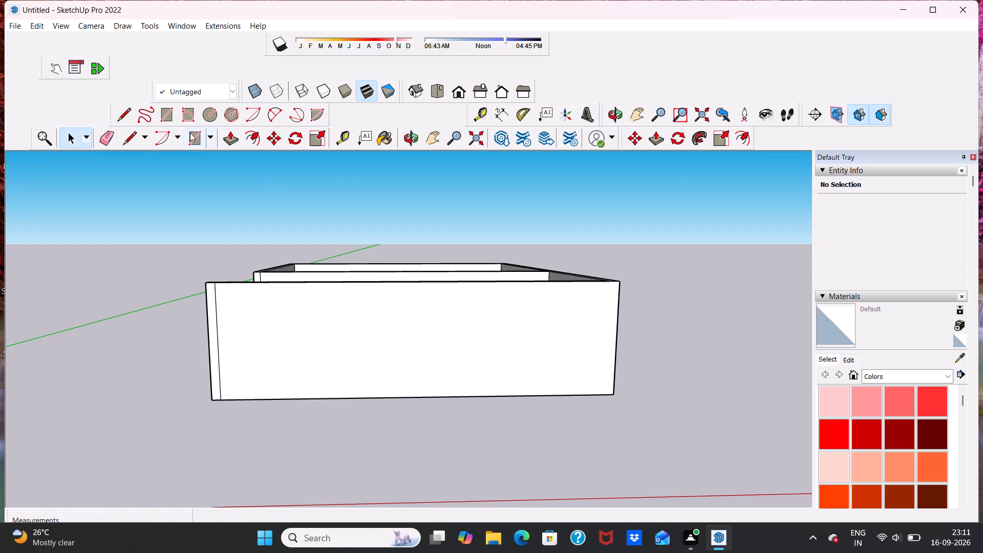
left_click(124, 142)
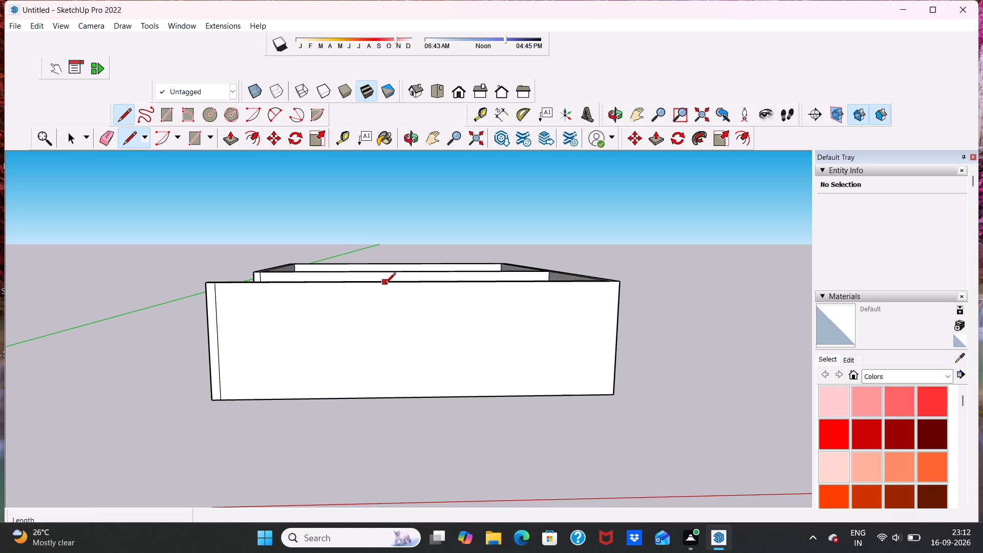
key("space")
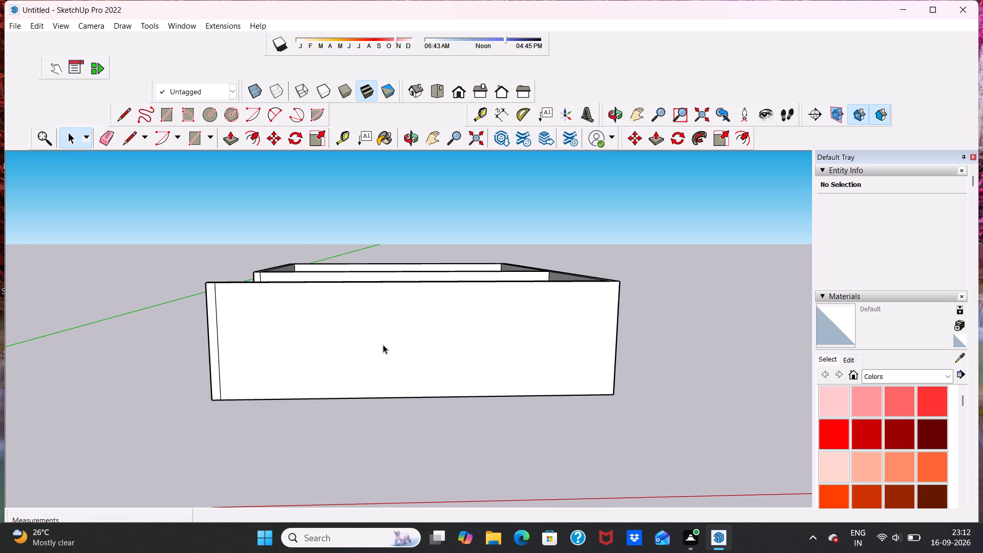
Select the large outer face of the smaller room's red-axis wall and examine its extent and the end beside the low wall.
middle_click_drag(342, 318, 300, 514)
scroll(323, 420, "down", 1)
middle_click_drag(313, 352, 325, 291)
scroll(304, 339, "up", 3)
middle_click_drag(317, 345, 341, 308)
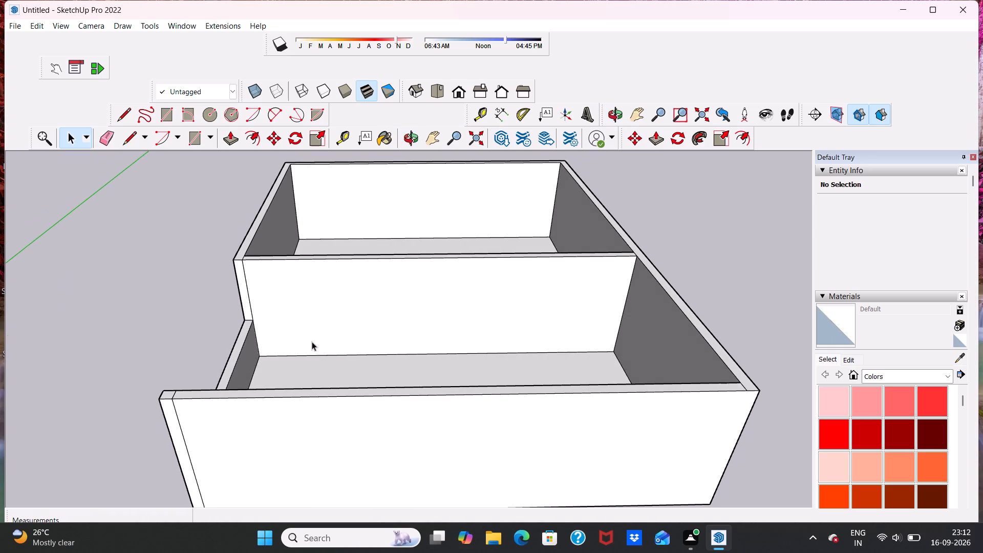
scroll(312, 342, "up", 1)
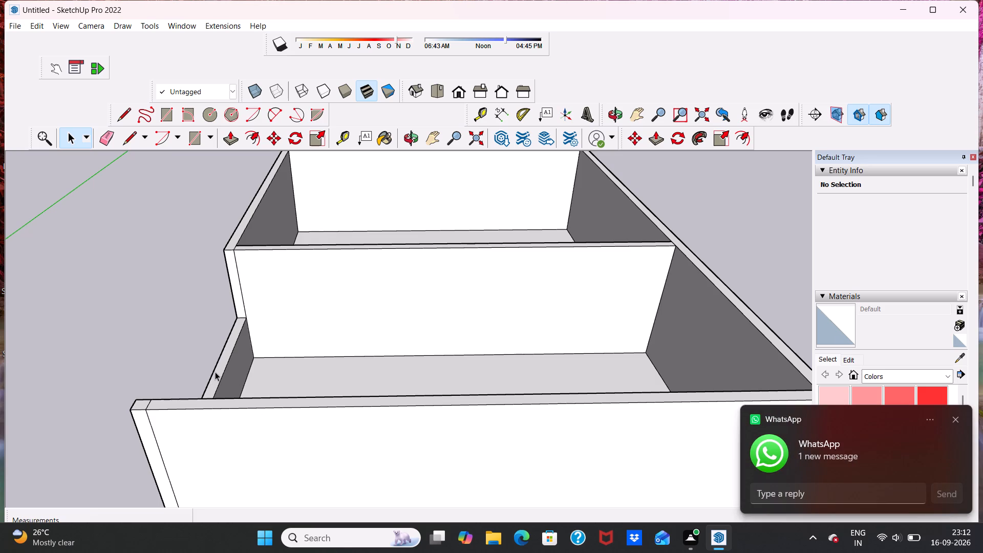
middle_click_drag(272, 370, 310, 310)
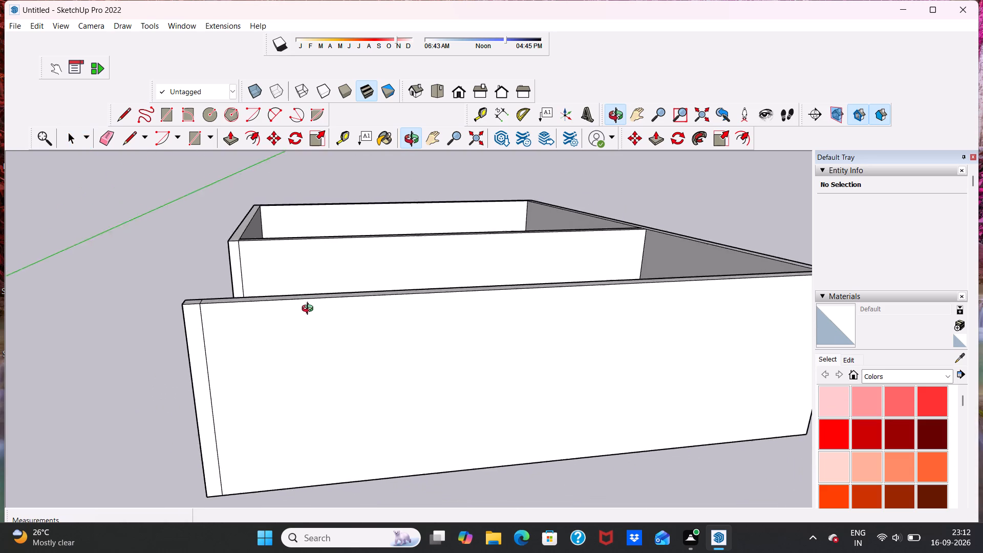
middle_click_drag(310, 310, 285, 269)
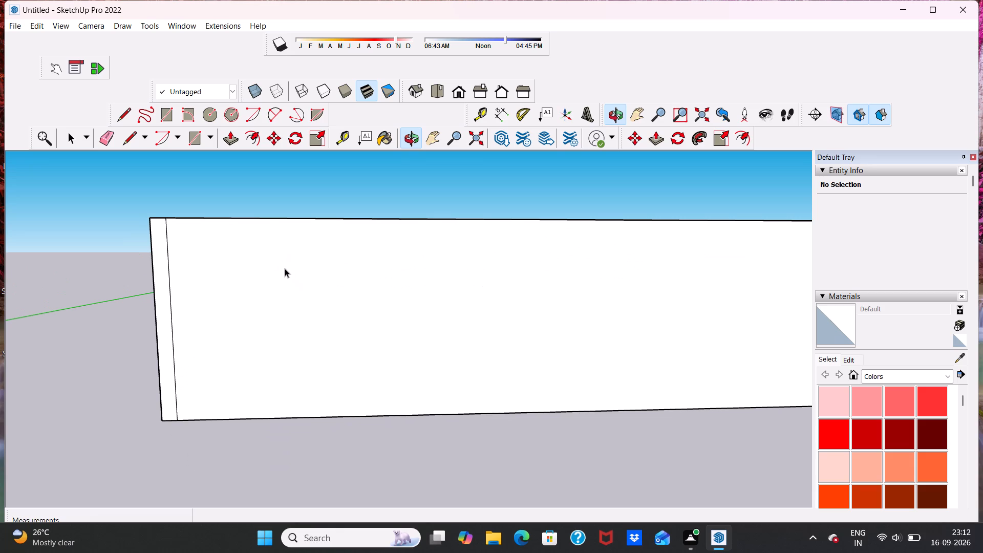
left_click(285, 268)
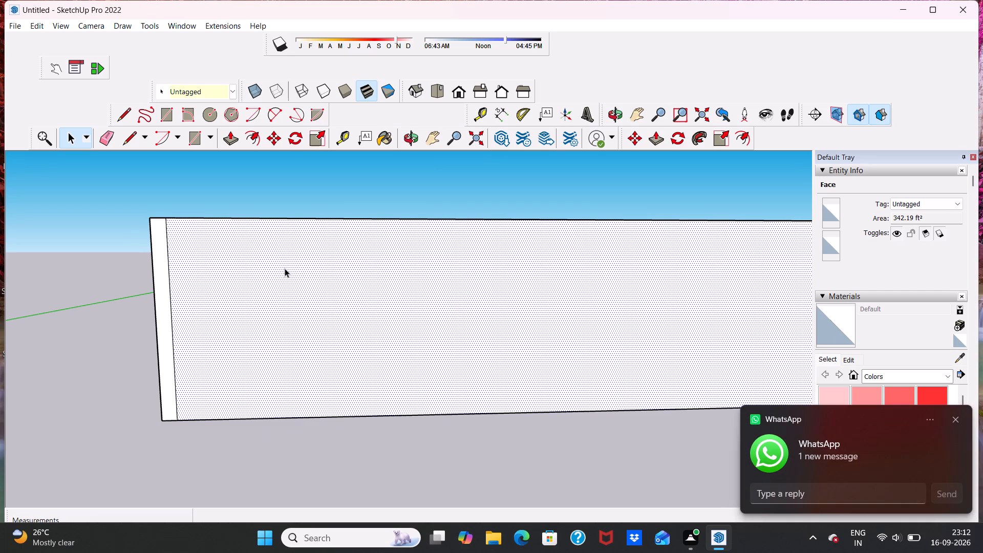
scroll(273, 270, "down", 3)
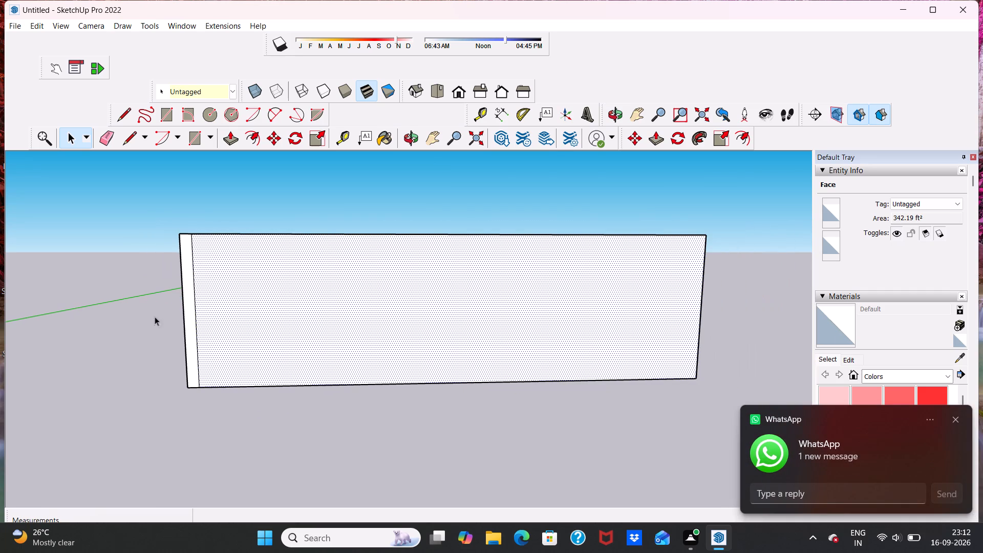
middle_click_drag(104, 304, 321, 320)
left_click(294, 488)
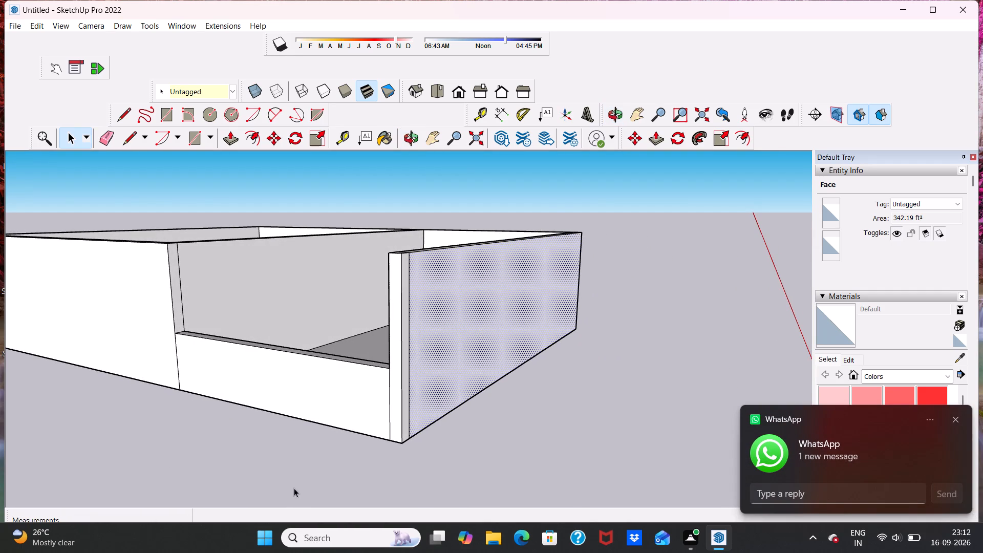
Examine the low wall, both rooms and the smaller room's red-axis outer wall from the front, from above and from outside.
middle_click_drag(262, 429, 338, 435)
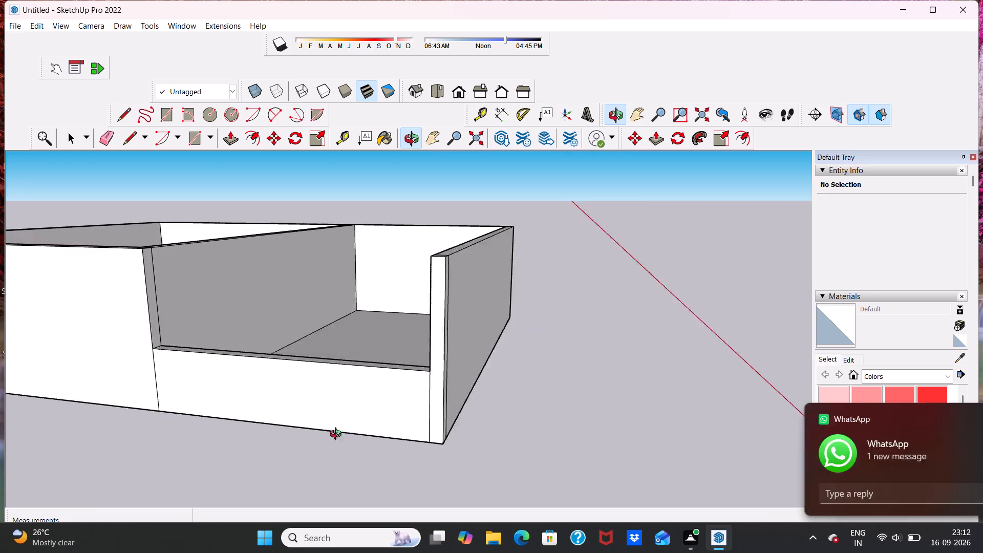
middle_click_drag(338, 435, 408, 460)
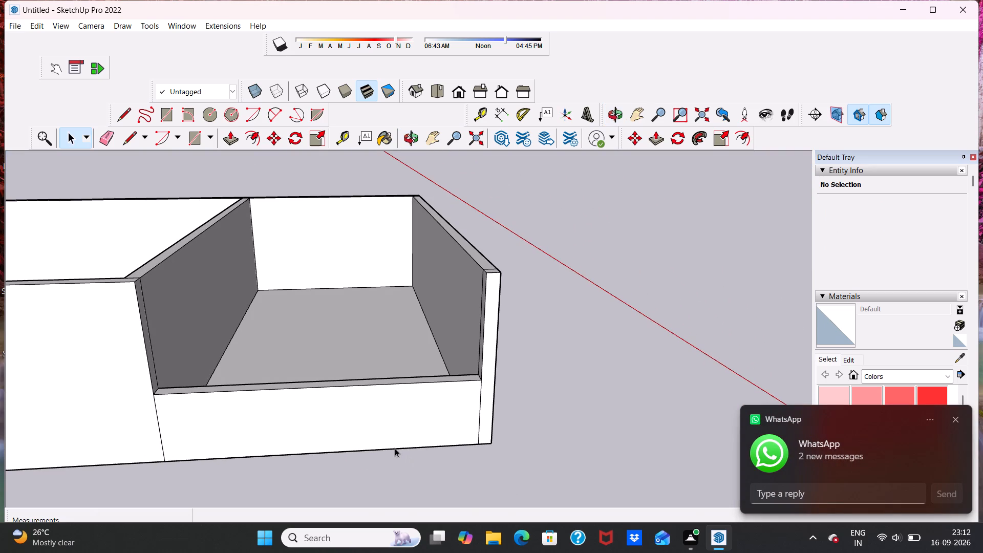
scroll(368, 392, "up", 2)
scroll(373, 377, "down", 7)
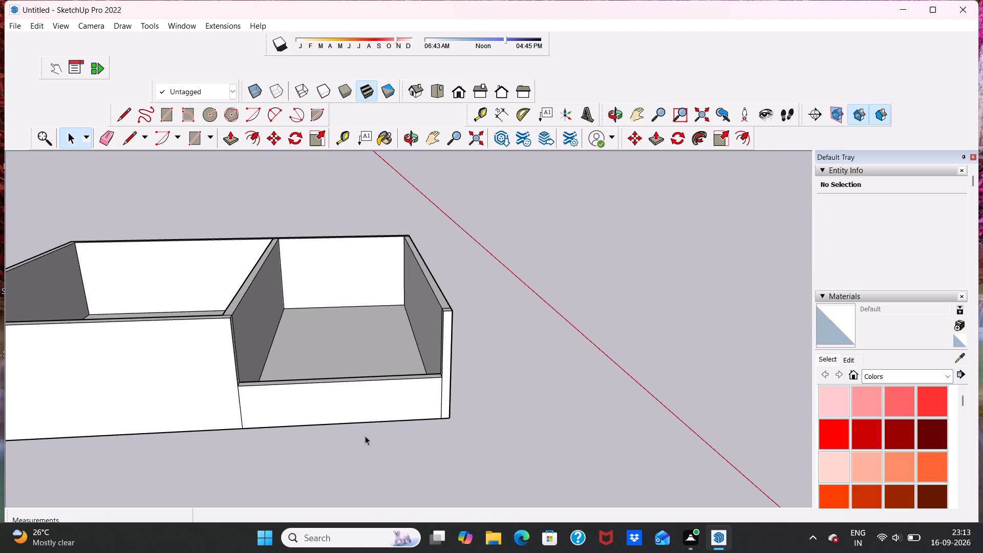
middle_click_drag(372, 438, 323, 386)
middle_click_drag(297, 401, 313, 393)
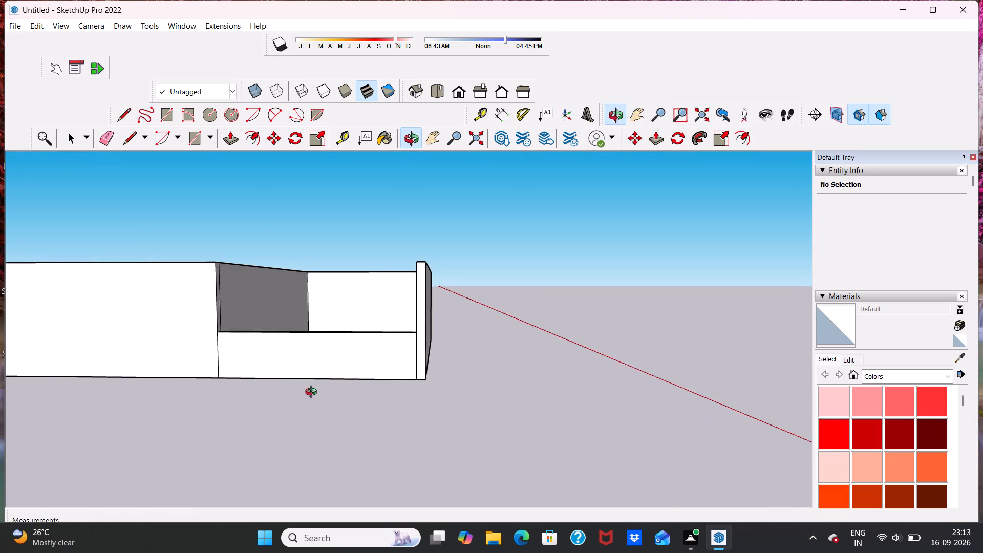
middle_click_drag(313, 393, 326, 393)
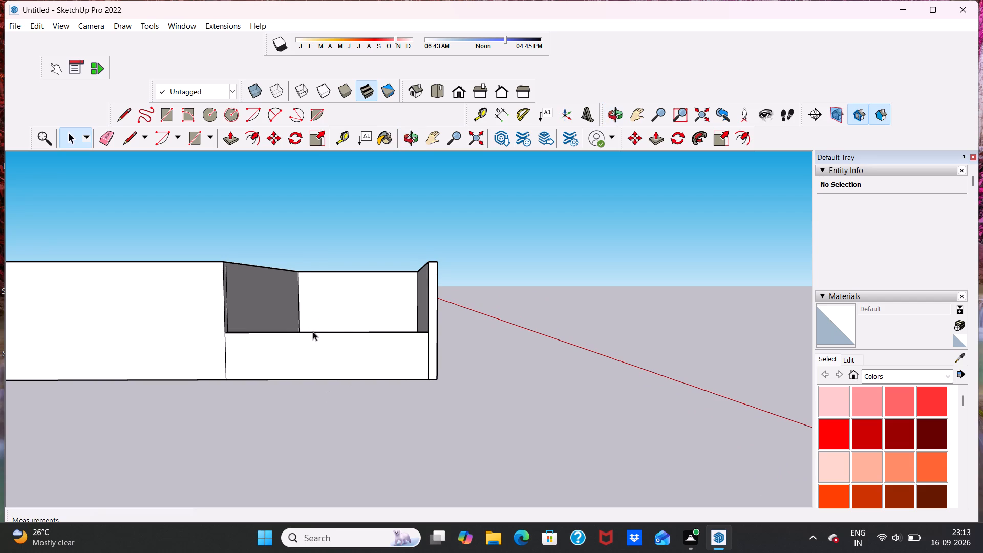
scroll(312, 323, "up", 1)
middle_click_drag(407, 296, 392, 325)
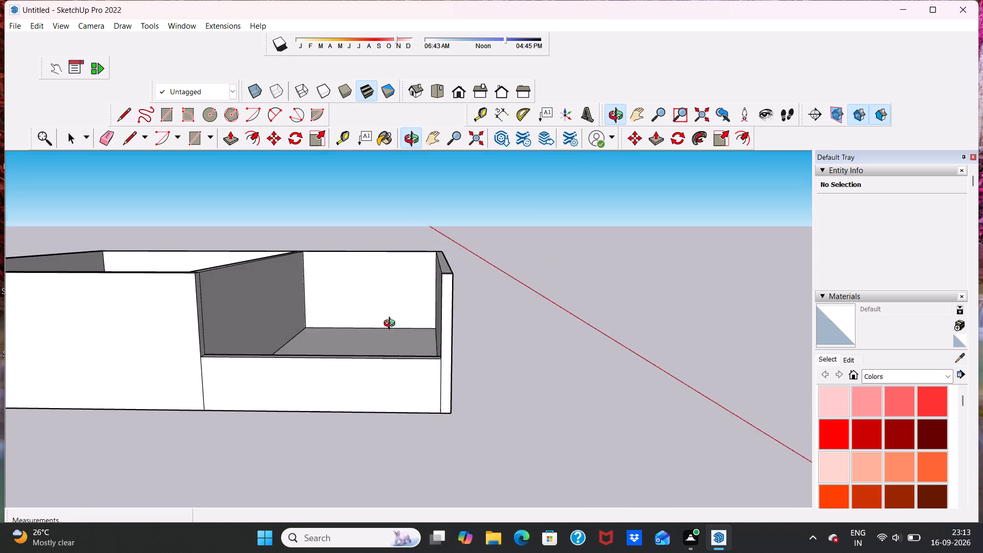
middle_click_drag(392, 325, 373, 337)
middle_click_drag(391, 307, 565, 315)
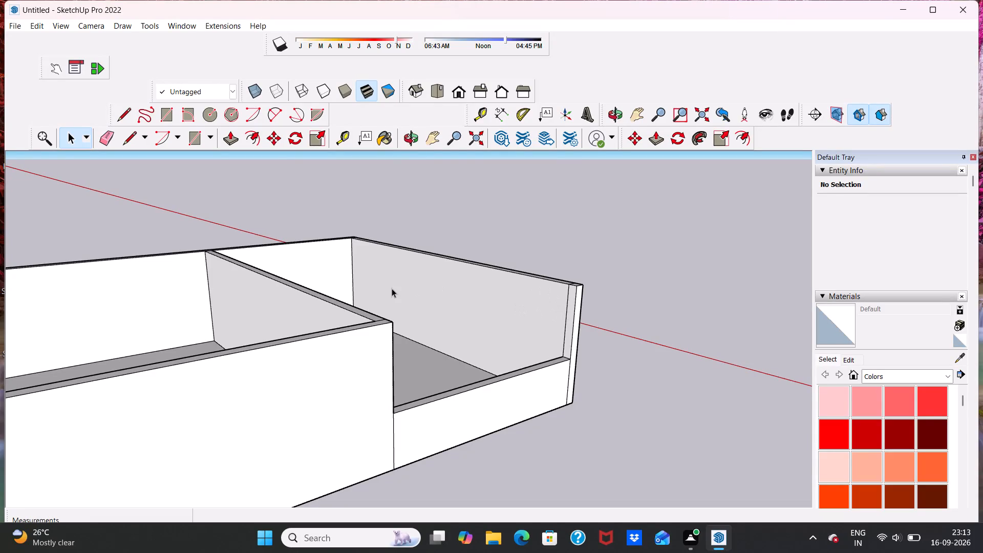
middle_click_drag(499, 295, 190, 311)
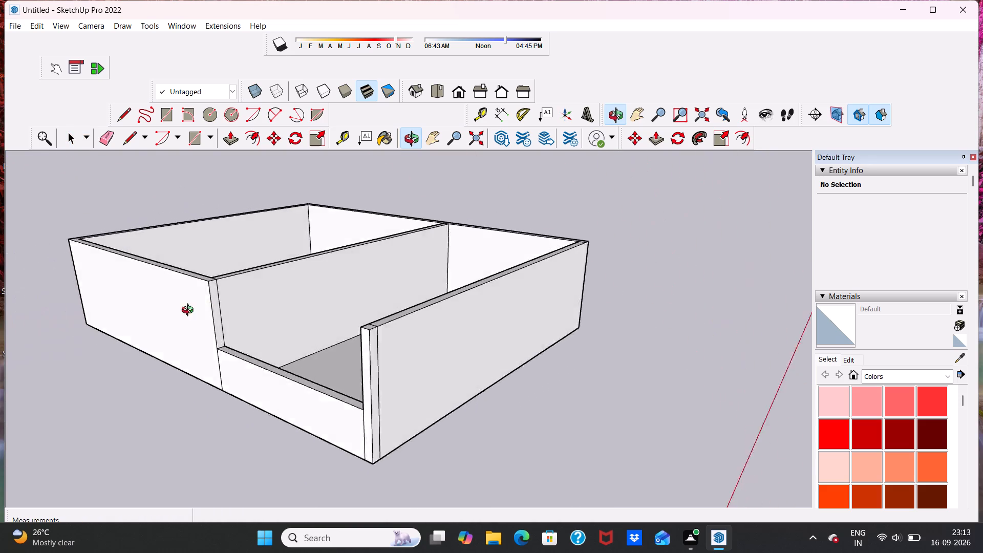
middle_click_drag(190, 311, 95, 310)
middle_click_drag(430, 347, 311, 298)
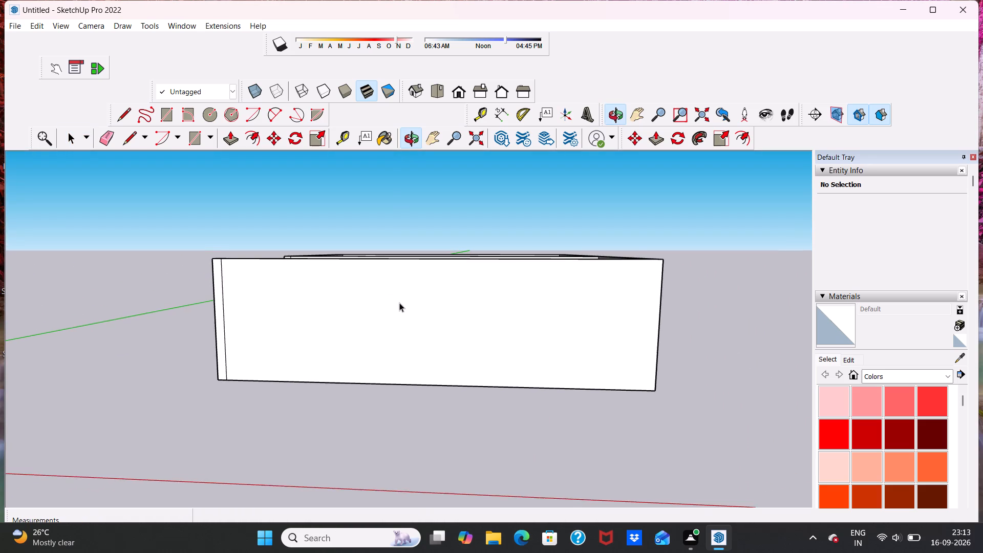
middle_click_drag(399, 303, 401, 333)
scroll(398, 328, "down", 5)
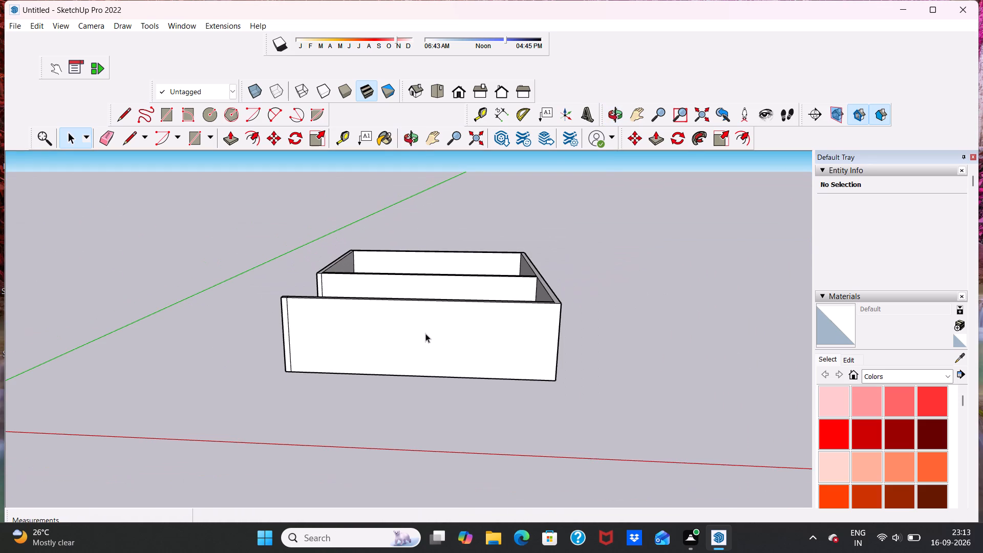
scroll(423, 344, "up", 1)
middle_click_drag(422, 344, 428, 314)
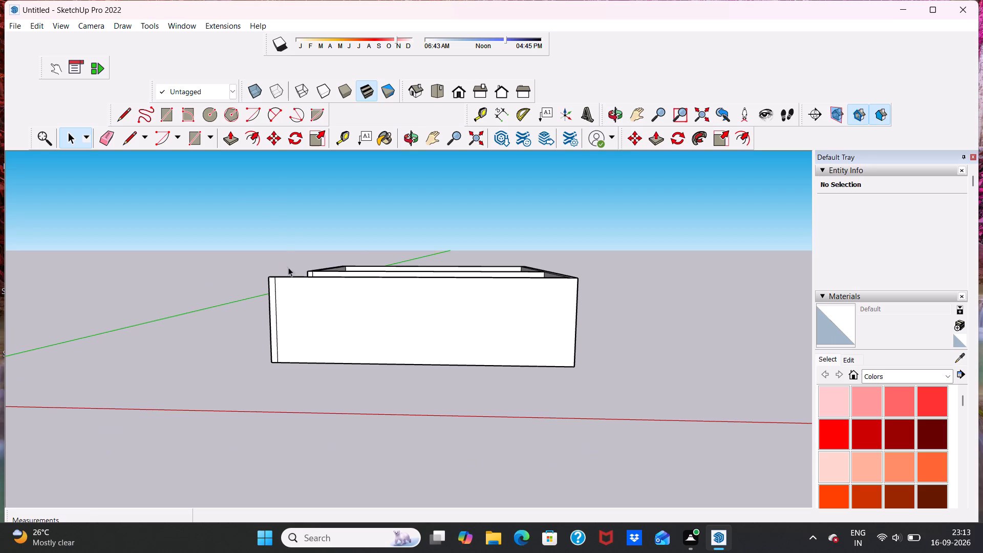
Draw a vertical 10' line down the red-axis wall's outer face, about two-fifths of the way along from the low-wall end.
left_click(126, 139)
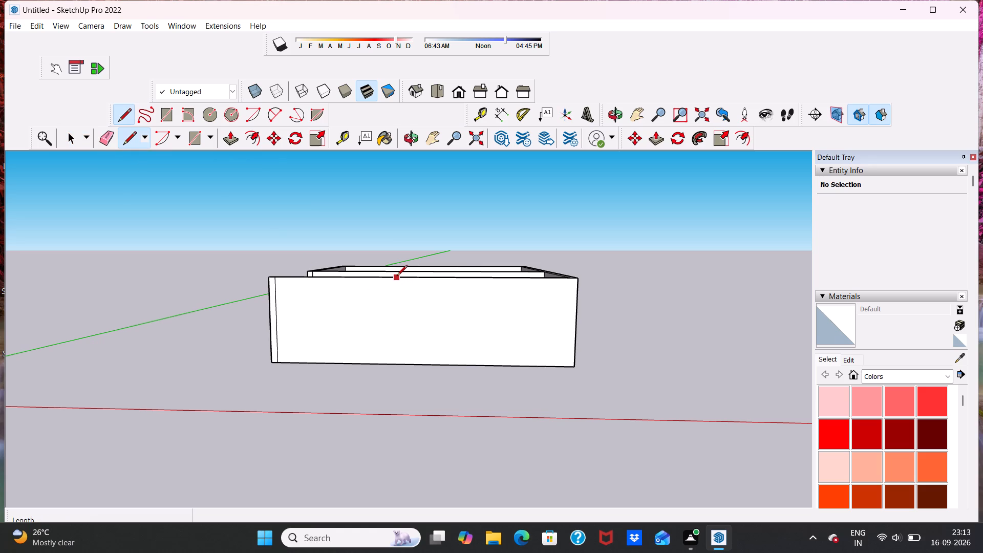
left_click(397, 276)
left_click(395, 370)
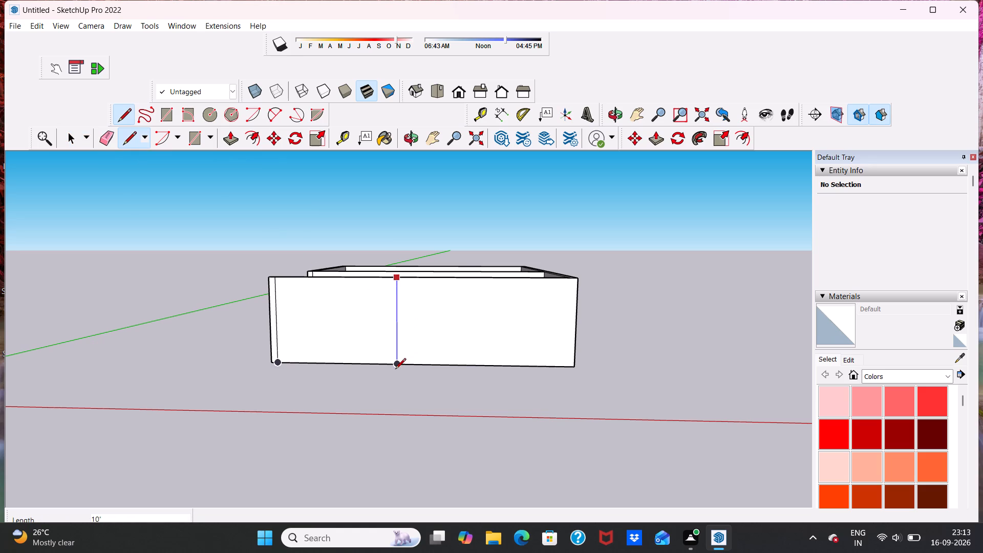
Draw a 9" line across the wall's top from the upper end of the vertical line to the inner edge.
middle_click_drag(392, 292, 387, 462)
scroll(391, 400, "up", 10)
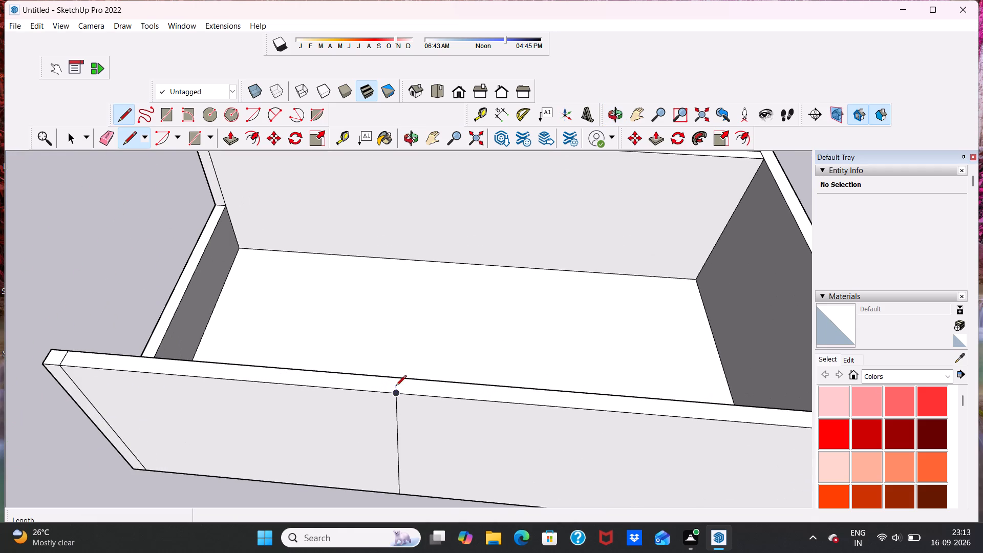
left_click(395, 397)
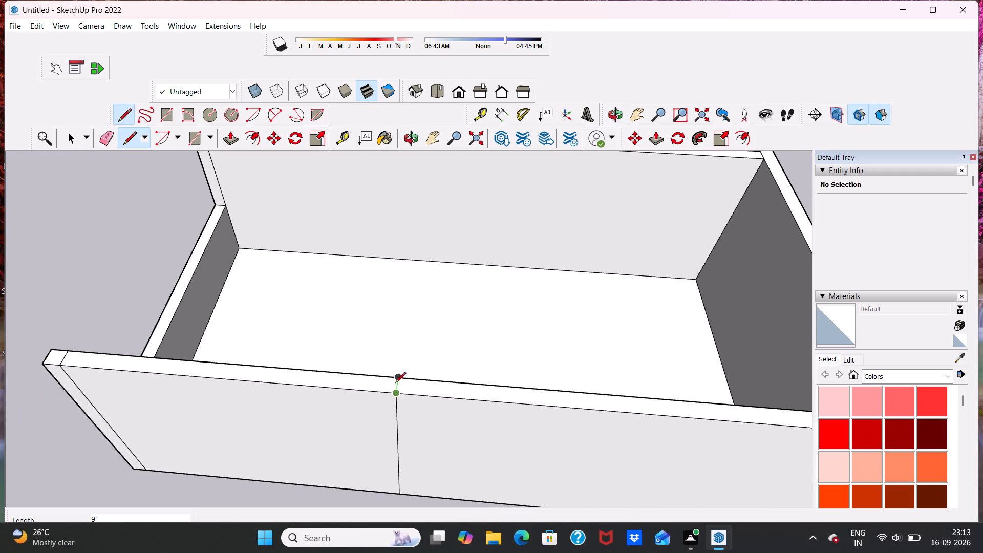
left_click(396, 377)
key("space")
Draw a vertical 10' line down the wall's inner face from the end of the 9" top line to the floor.
scroll(395, 378, "down", 4)
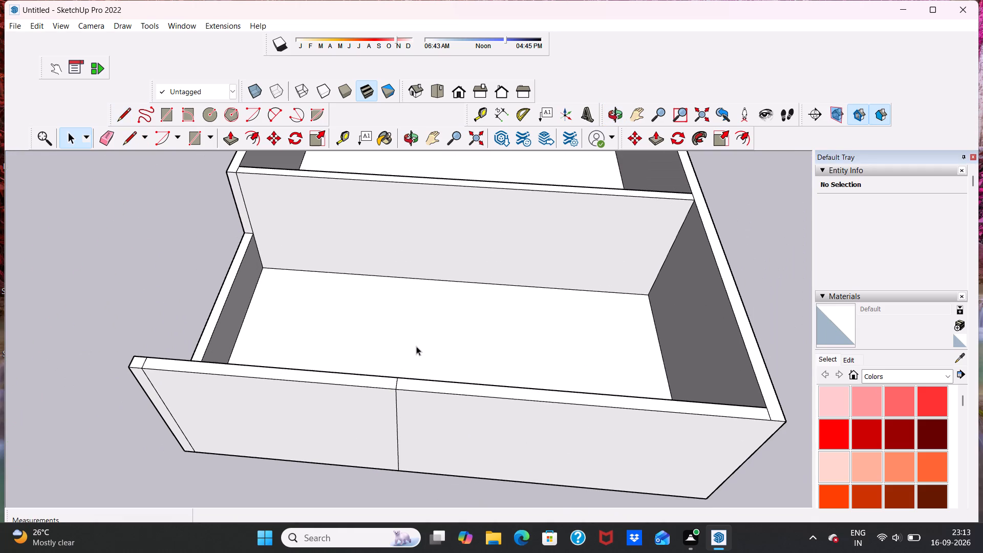
middle_click_drag(493, 329, 383, 389)
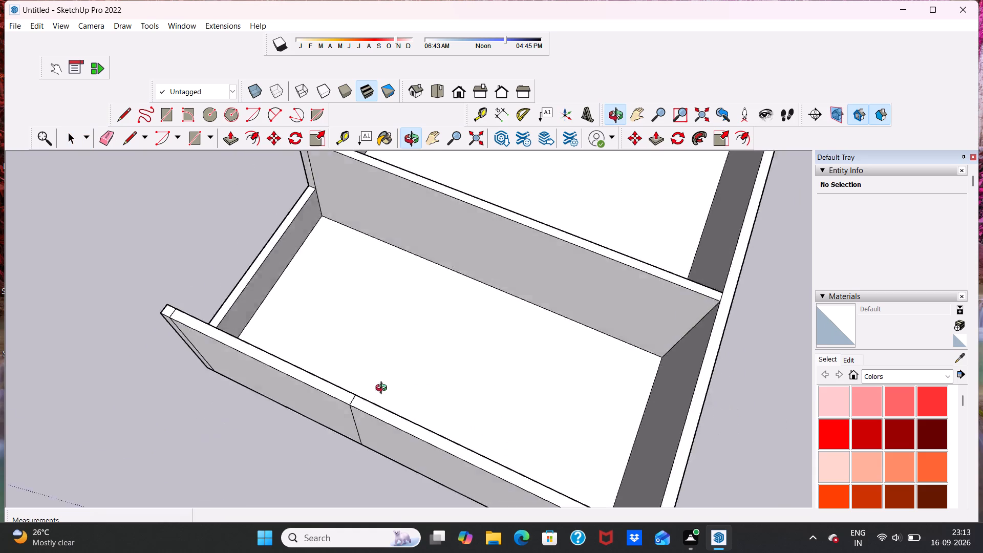
middle_click_drag(383, 389, 183, 363)
middle_click_drag(414, 379, 232, 334)
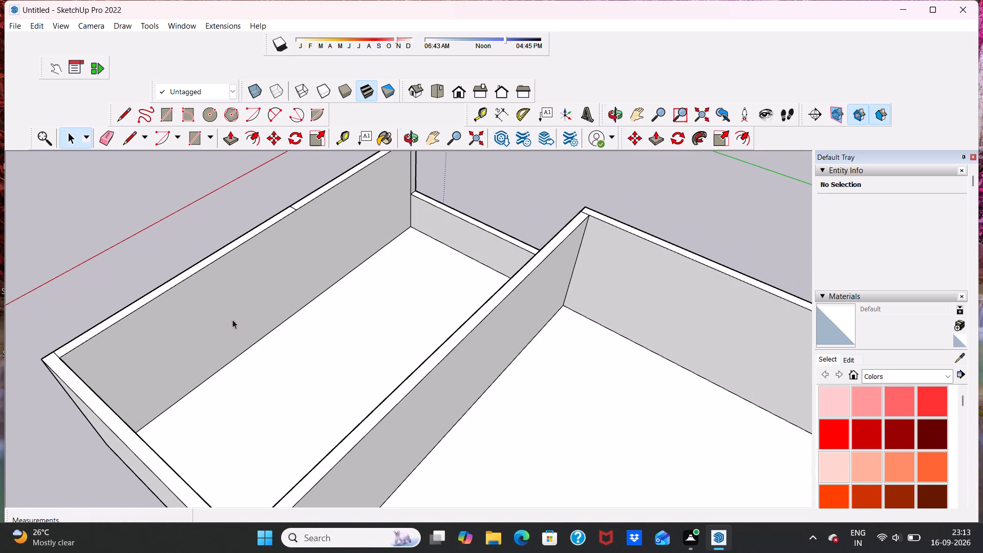
left_click(124, 139)
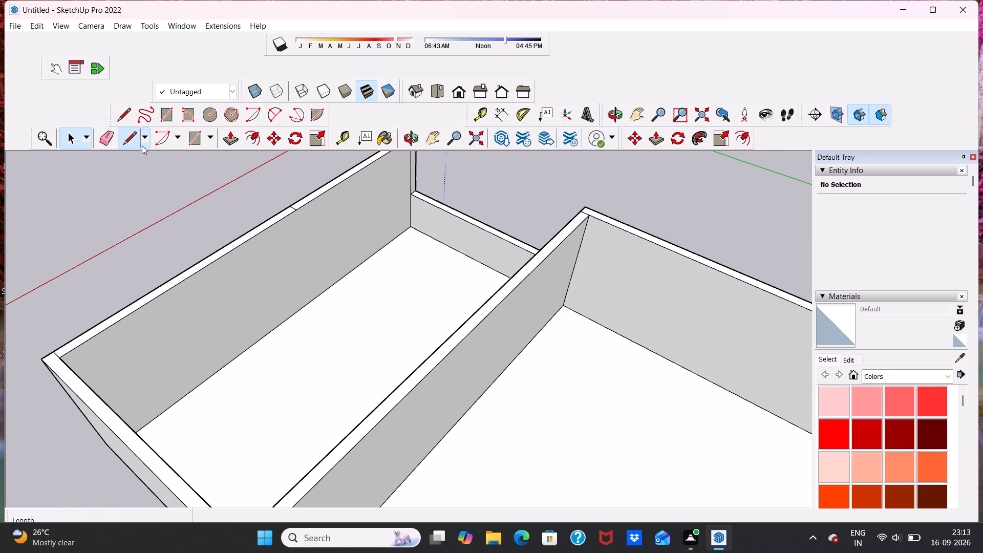
scroll(325, 231, "up", 7)
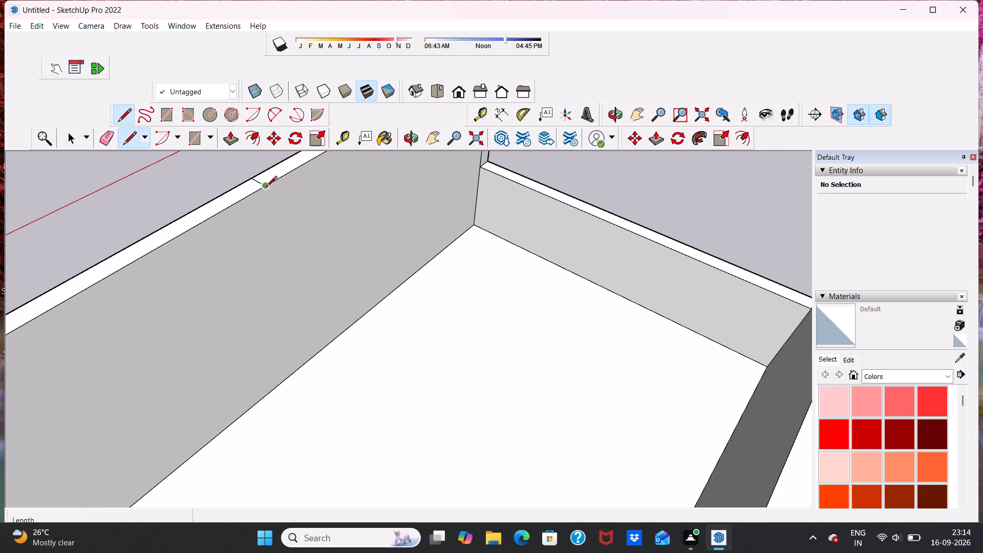
left_click(264, 188)
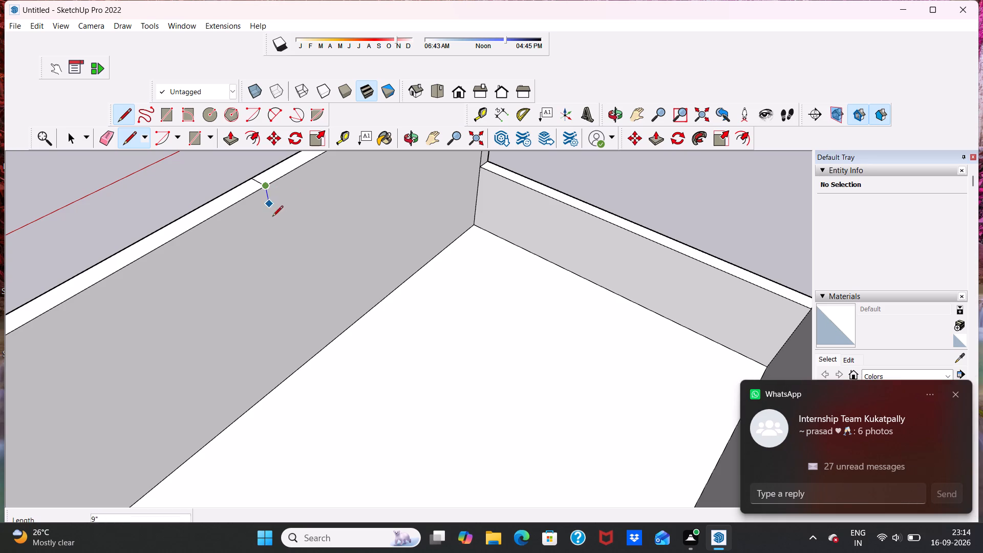
left_click(303, 368)
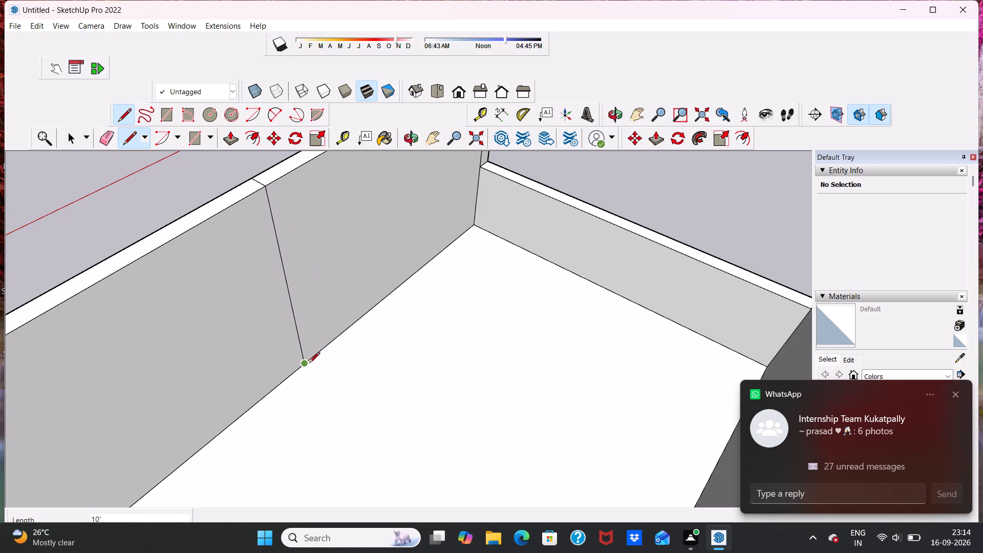
key("space")
Erase the inner and outer top edges of the wall section between the dividing line and the low-wall end to open it up.
scroll(368, 314, "down", 7)
scroll(424, 250, "up", 3)
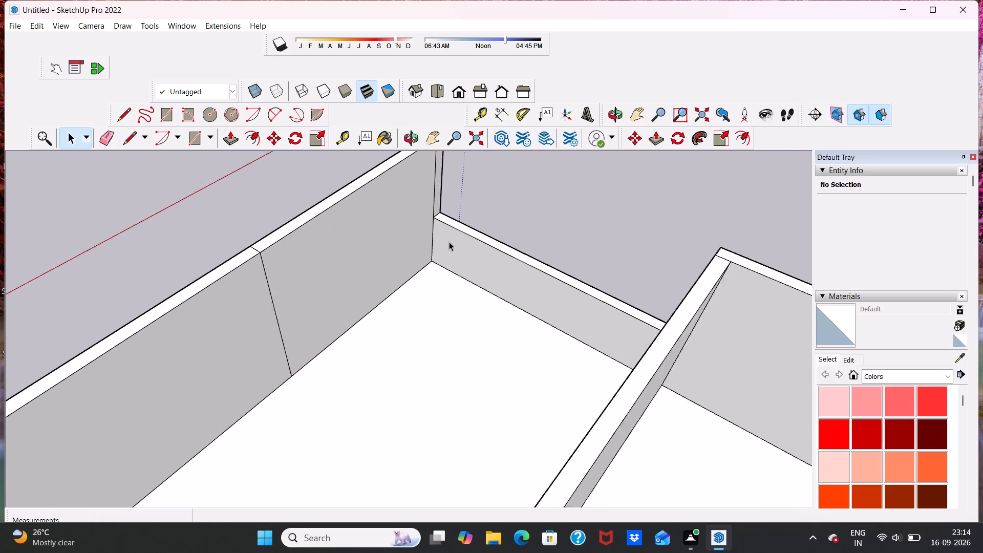
scroll(449, 242, "up", 2)
scroll(450, 233, "down", 5)
middle_click_drag(458, 228, 361, 204)
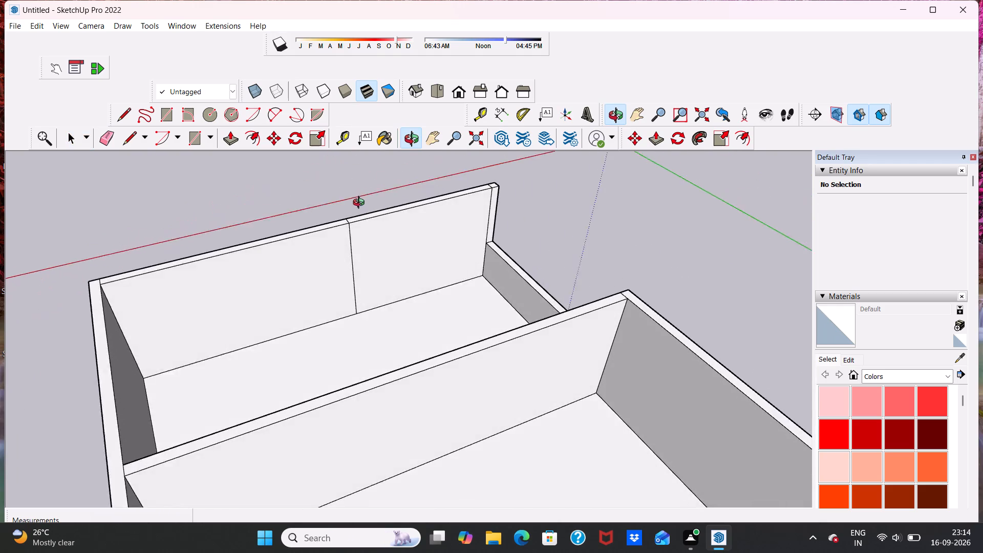
middle_click_drag(361, 204, 355, 181)
scroll(454, 224, "up", 2)
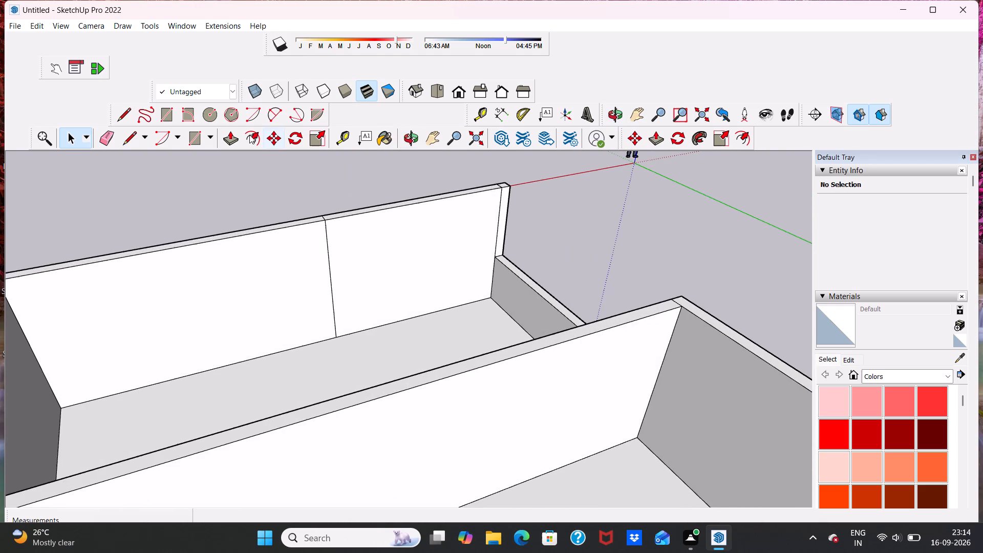
left_click(108, 133)
scroll(420, 222, "up", 8)
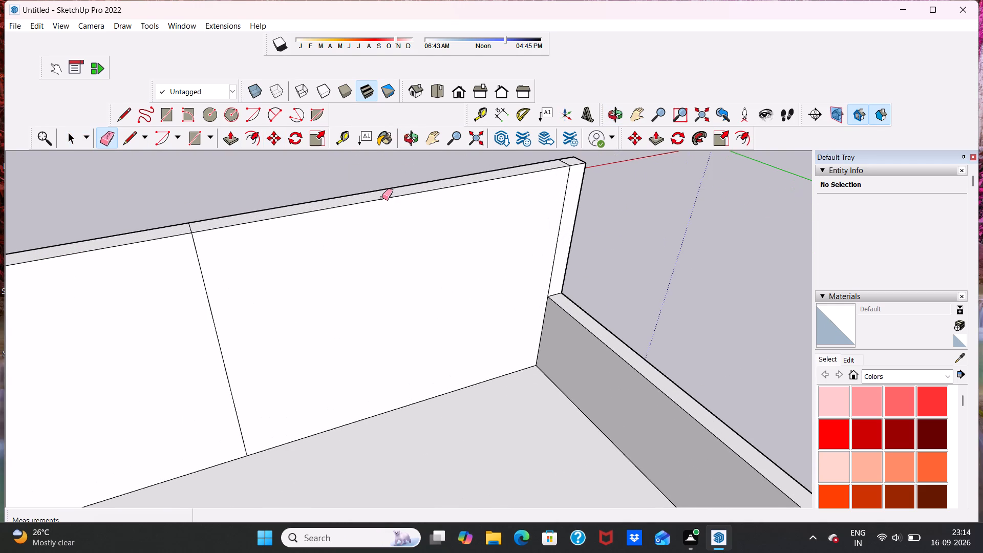
left_click(382, 198)
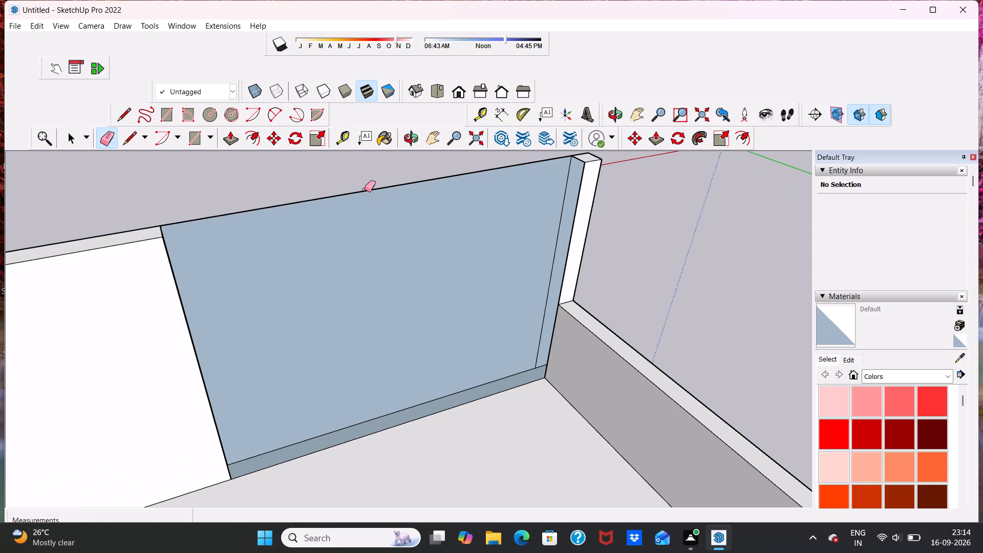
left_click(365, 189)
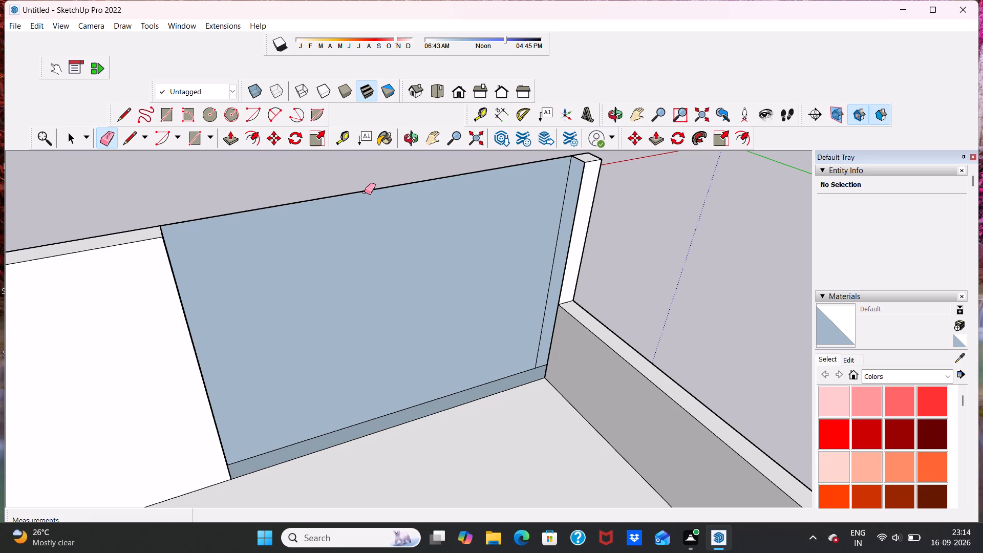
left_click(364, 190)
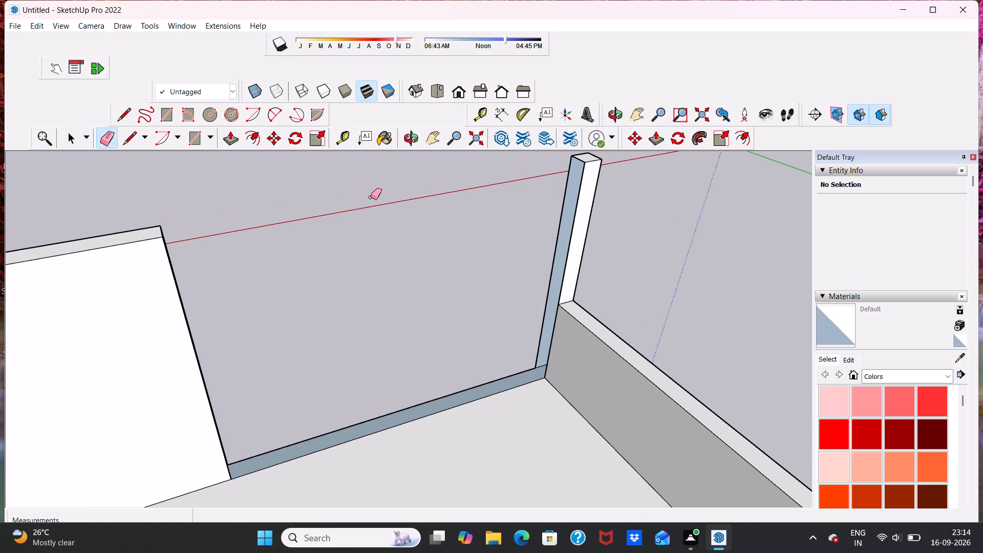
scroll(375, 197, "down", 7)
scroll(413, 241, "up", 6)
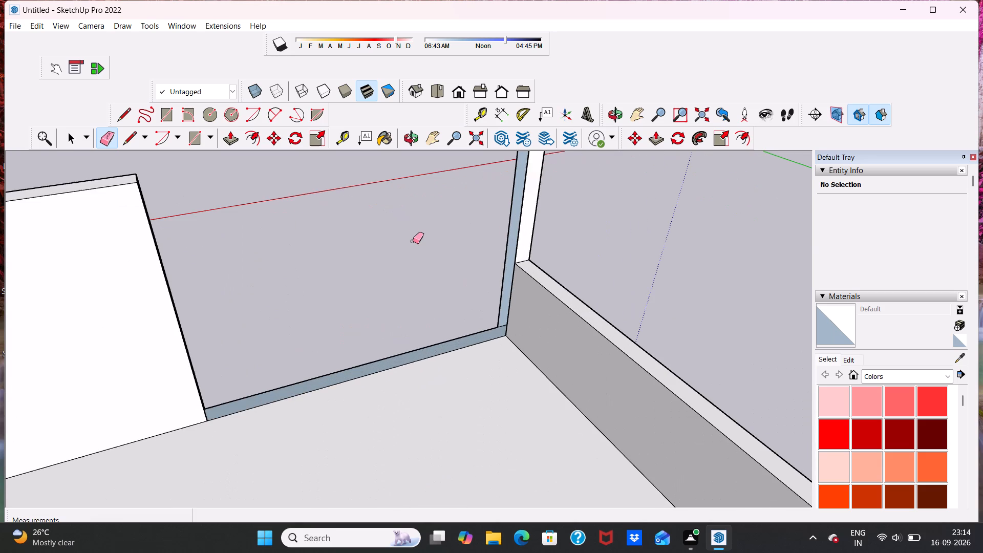
key("space")
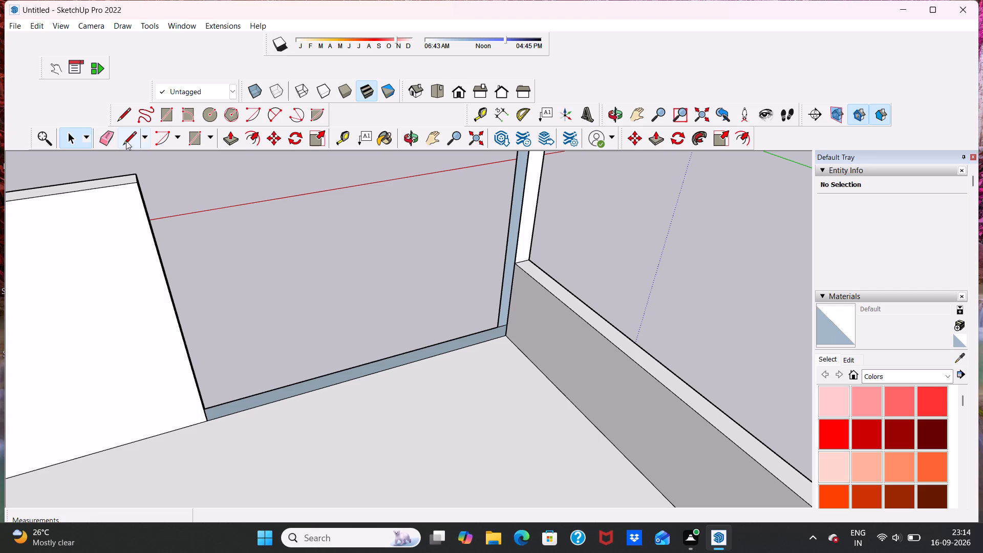
Draw a line across the wall base at the low-wall end, from the outer corner to the inner floor corner, to close the end face.
left_click(126, 141)
scroll(420, 291, "down", 5)
scroll(468, 294, "up", 12)
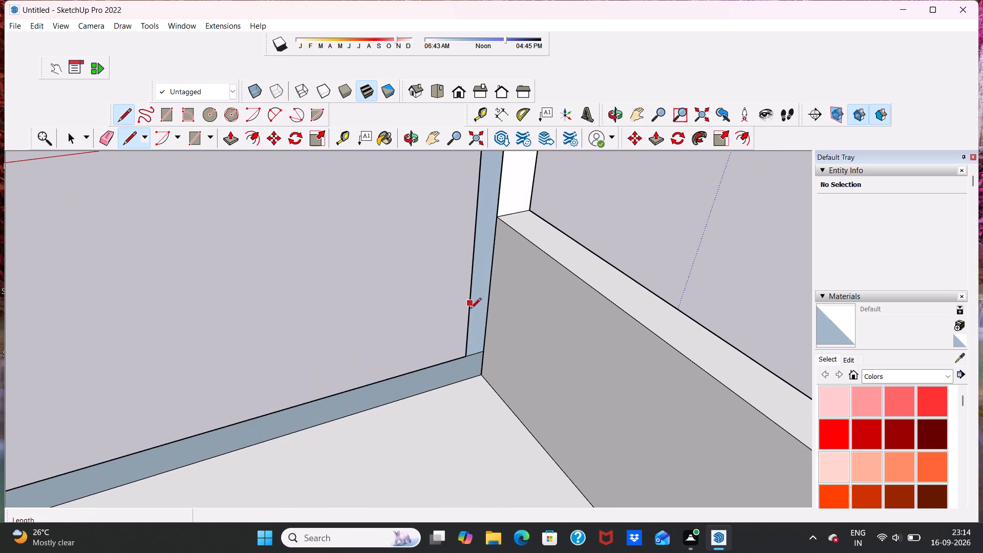
left_click(467, 356)
left_click(479, 377)
scroll(493, 332, "down", 6)
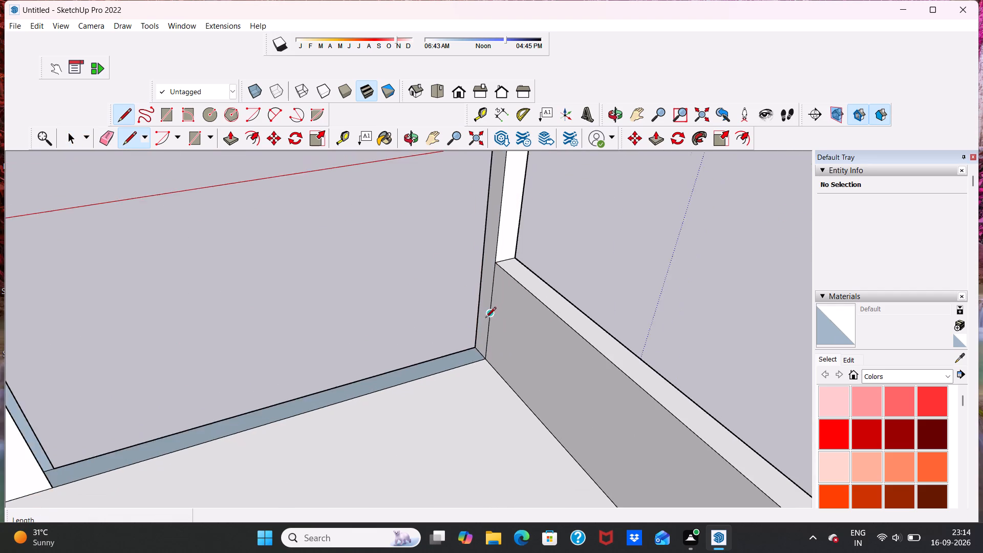
Draw a line across the wall base at the tall wall's open end, from the inner floor corner to the outer corner, closing the end face.
scroll(485, 318, "down", 6)
middle_click_drag(425, 365, 189, 359)
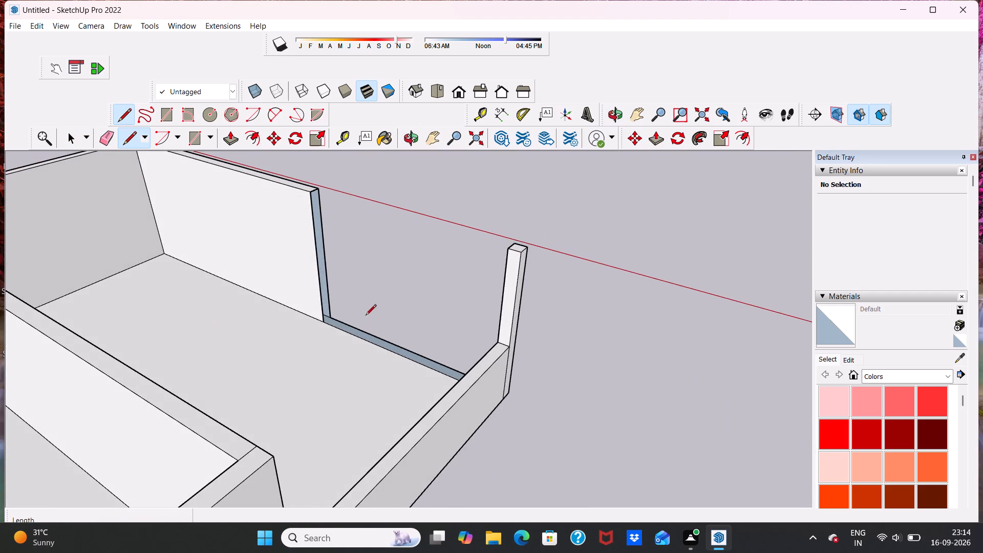
scroll(370, 327, "up", 10)
left_click(275, 310)
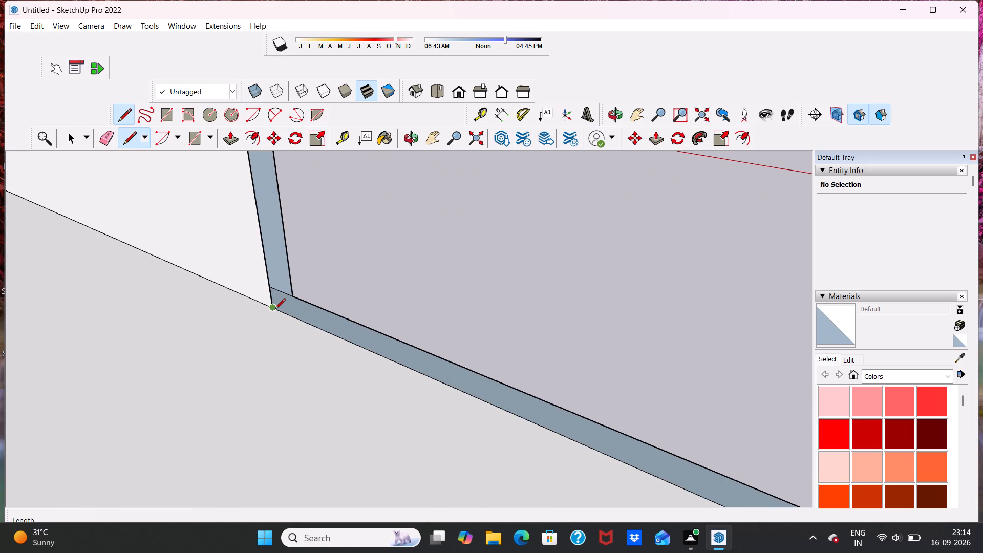
left_click(293, 297)
scroll(293, 297, "down", 4)
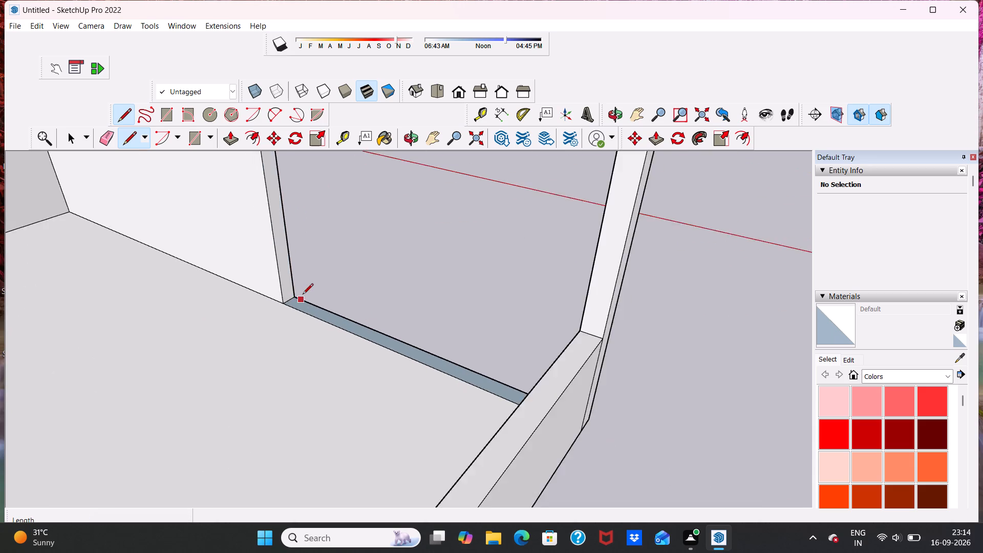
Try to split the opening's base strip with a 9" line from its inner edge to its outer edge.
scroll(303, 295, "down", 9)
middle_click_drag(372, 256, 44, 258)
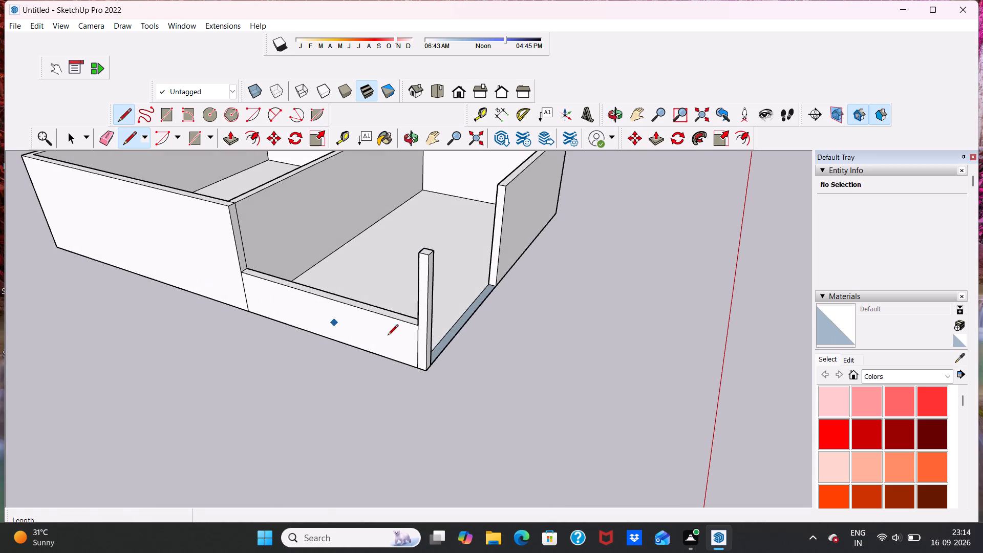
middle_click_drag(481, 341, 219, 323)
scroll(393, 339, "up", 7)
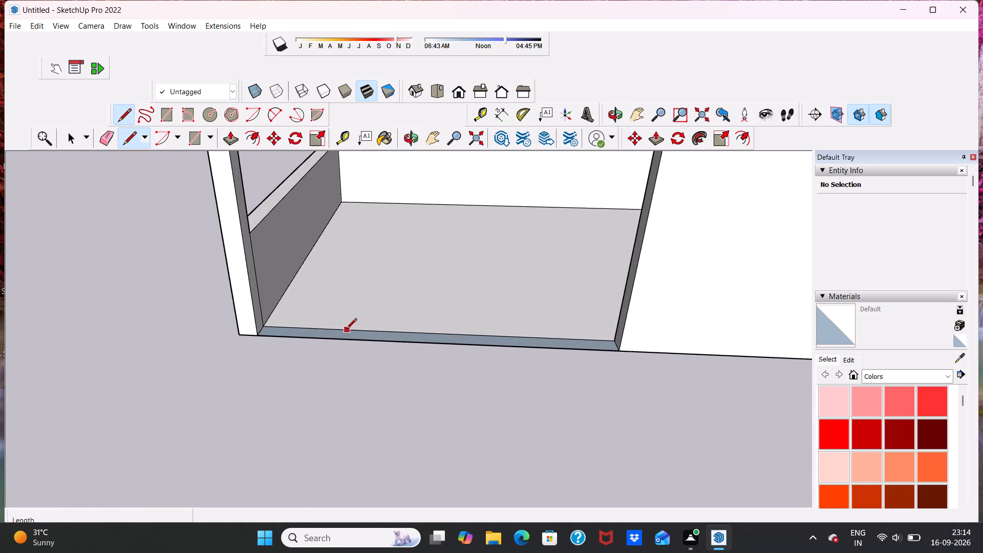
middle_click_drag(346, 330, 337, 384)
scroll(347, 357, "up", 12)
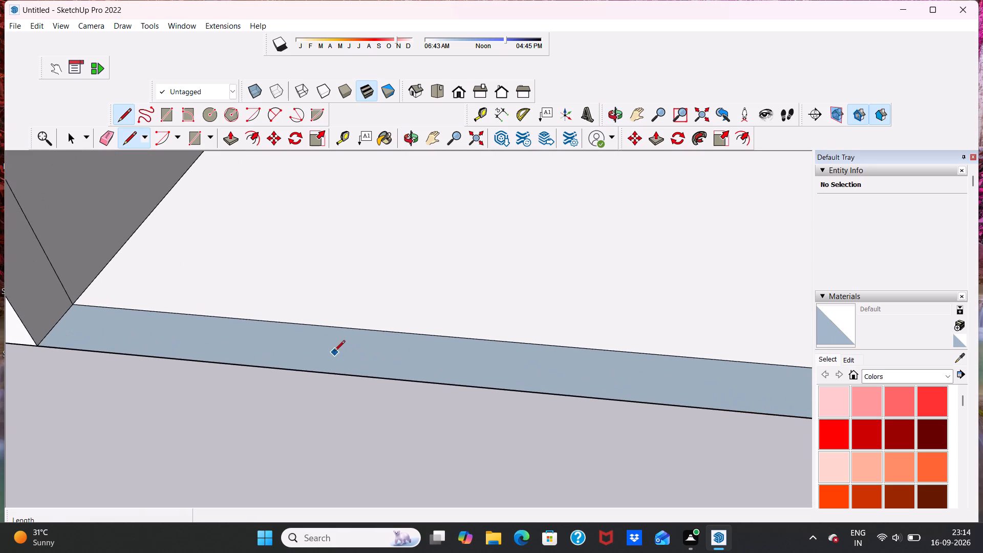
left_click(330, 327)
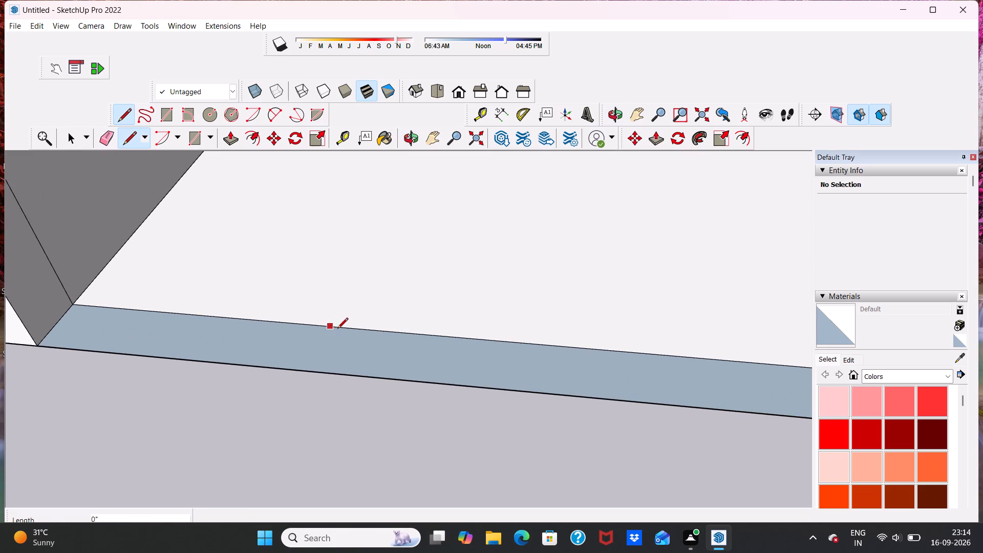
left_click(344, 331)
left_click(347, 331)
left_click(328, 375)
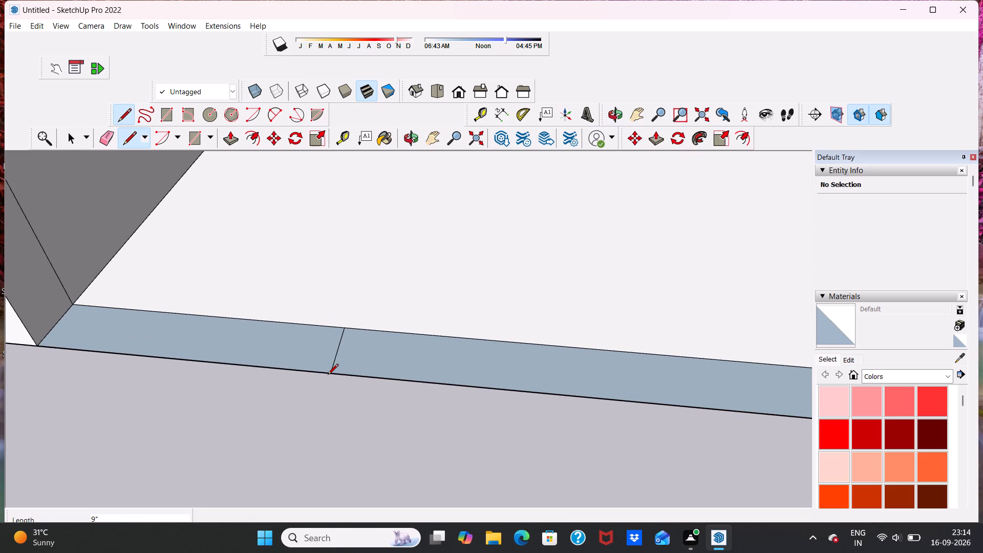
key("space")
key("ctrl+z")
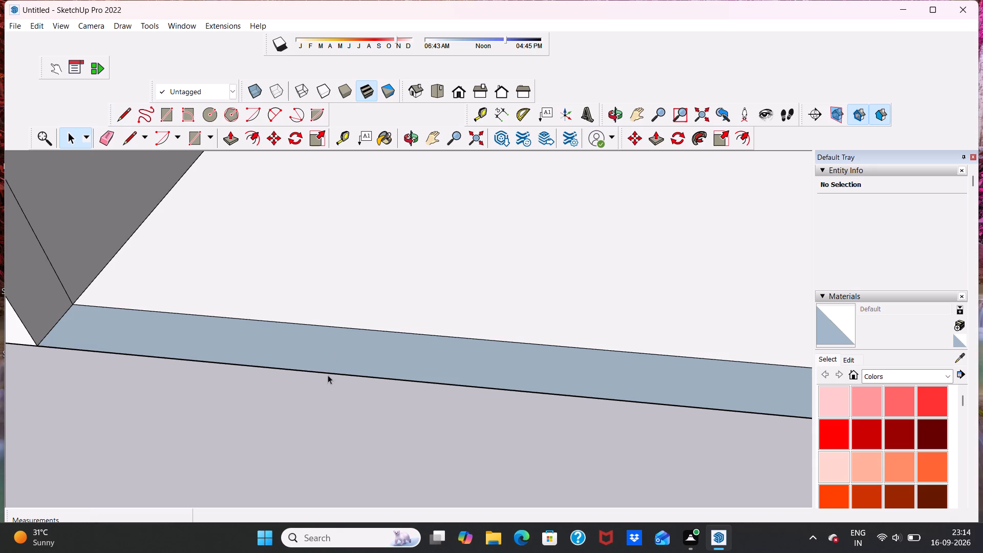
Examine the building's front opening, wall heights and underside from several angles.
scroll(355, 350, "down", 5)
scroll(388, 316, "down", 10)
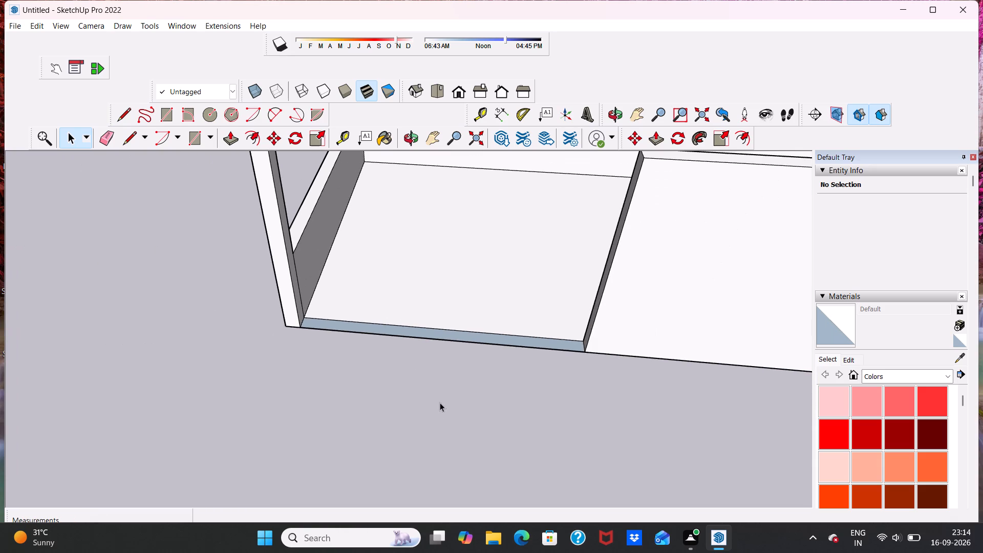
middle_click_drag(440, 404, 436, 366)
scroll(440, 363, "down", 9)
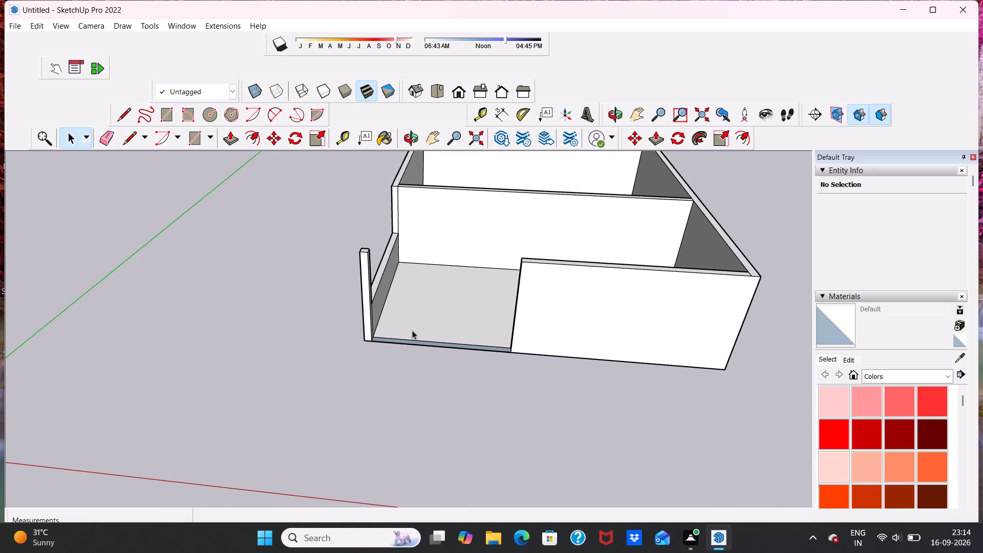
scroll(440, 331, "up", 4)
scroll(445, 332, "down", 5)
middle_click_drag(457, 316, 456, 293)
scroll(457, 316, "up", 1)
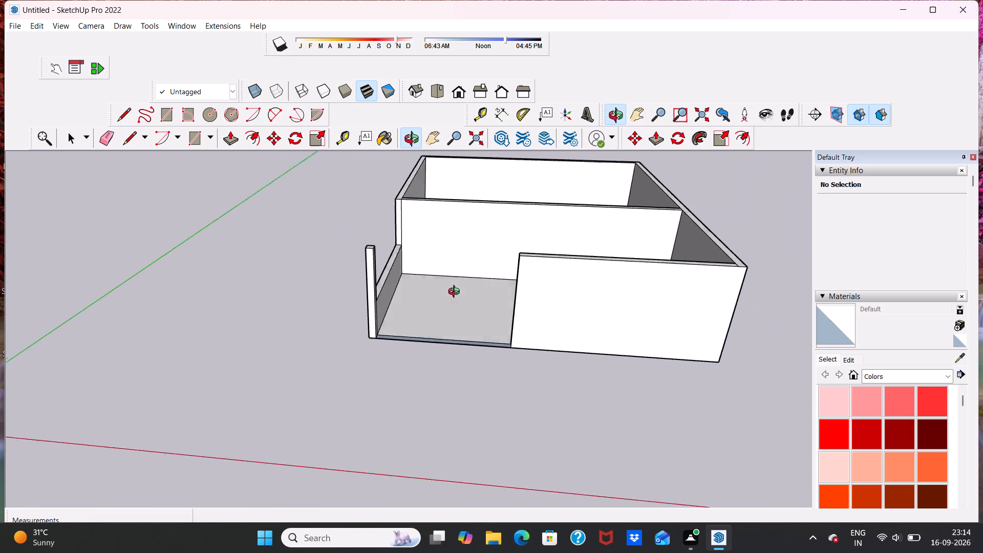
middle_click_drag(456, 293, 459, 273)
scroll(457, 283, "down", 6)
scroll(475, 253, "up", 3)
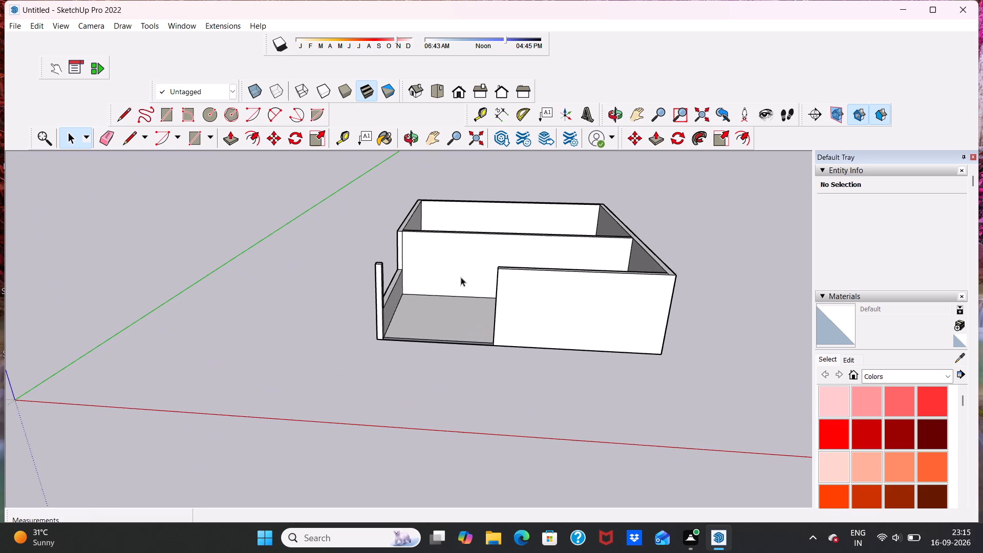
middle_click_drag(449, 305, 436, 247)
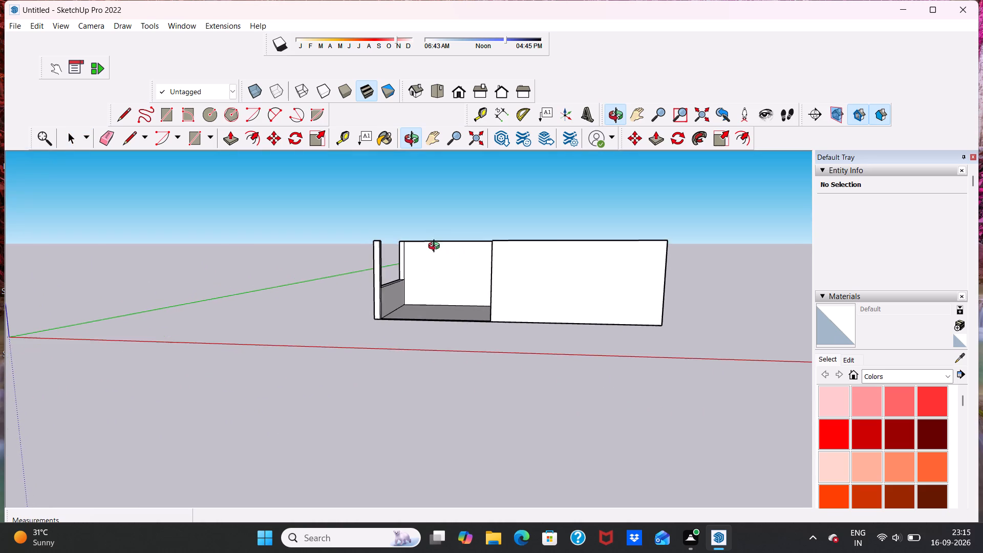
middle_click_drag(436, 247, 459, 259)
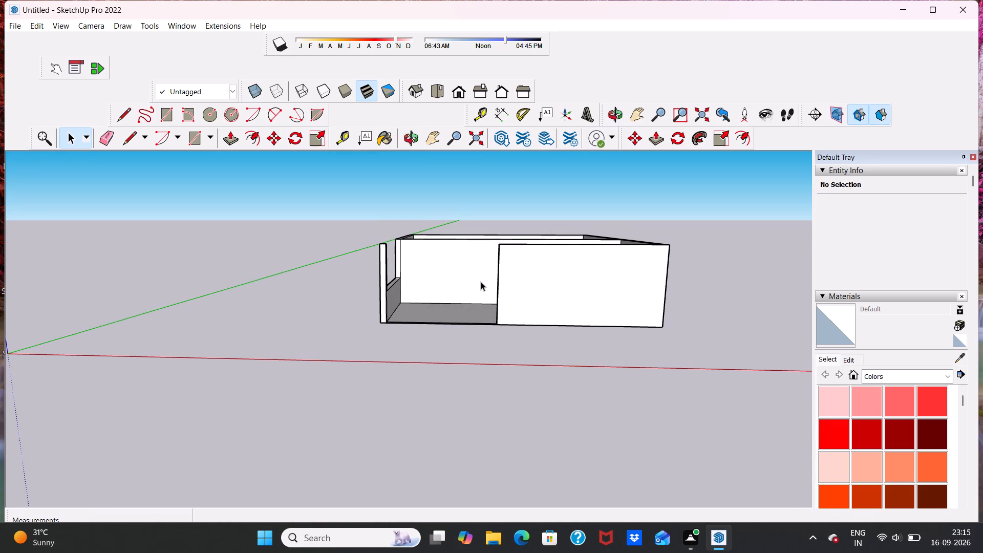
scroll(471, 279, "up", 3)
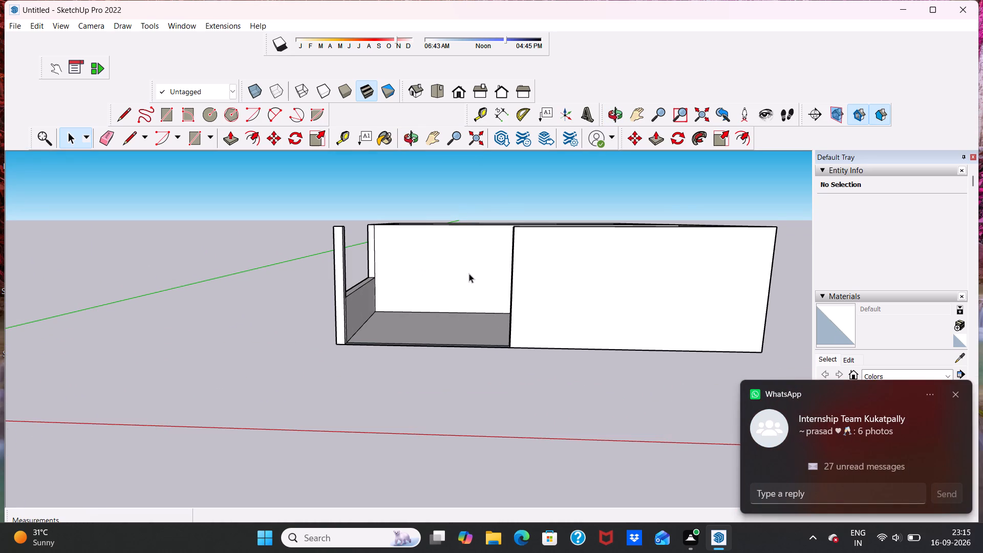
scroll(468, 272, "down", 4)
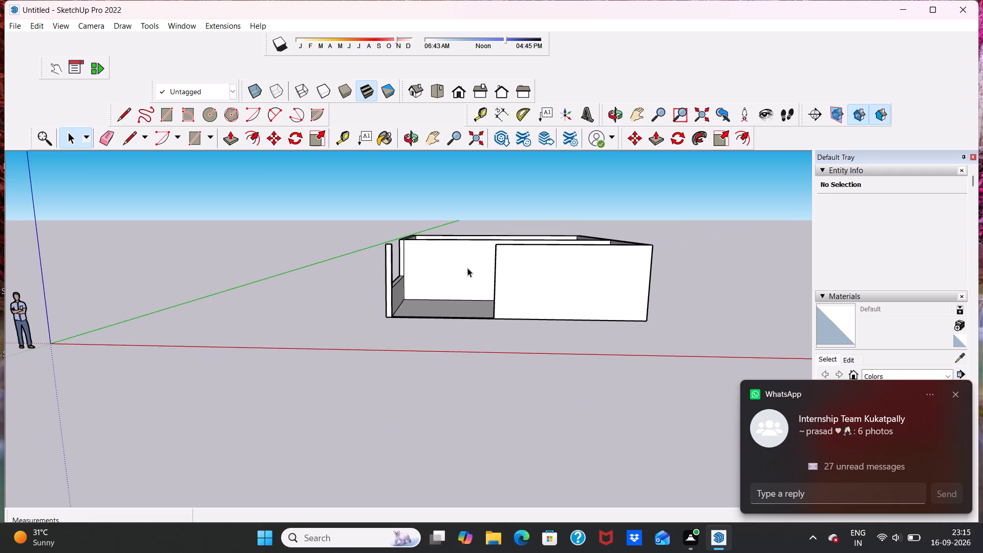
scroll(467, 268, "down", 4)
middle_click_drag(484, 291, 489, 175)
middle_click_drag(499, 379, 501, 234)
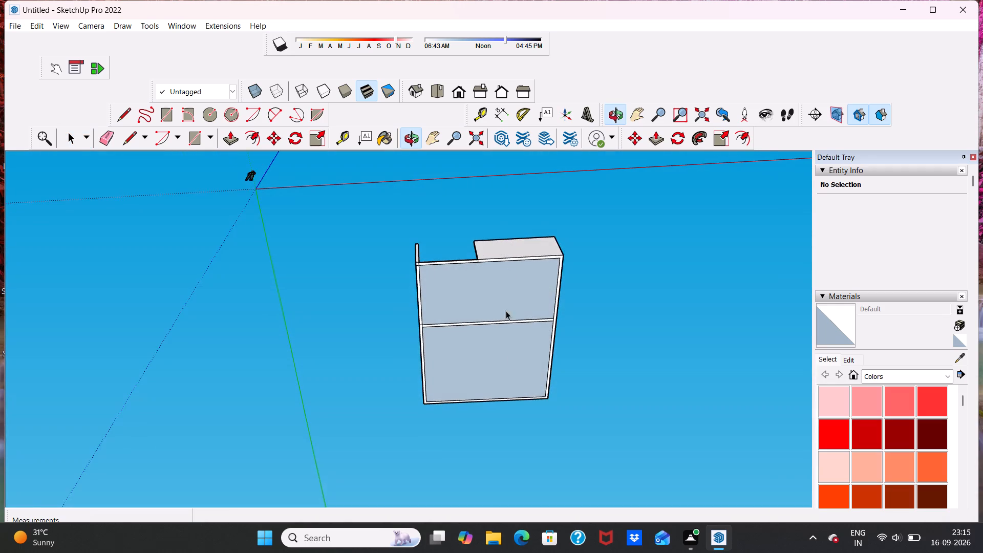
middle_click_drag(518, 386, 495, 268)
middle_click_drag(429, 358, 456, 335)
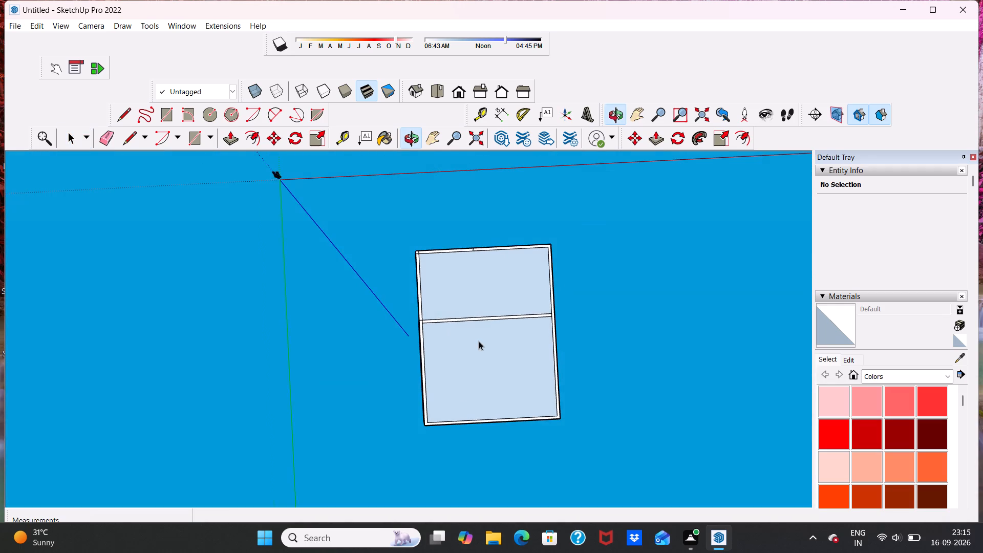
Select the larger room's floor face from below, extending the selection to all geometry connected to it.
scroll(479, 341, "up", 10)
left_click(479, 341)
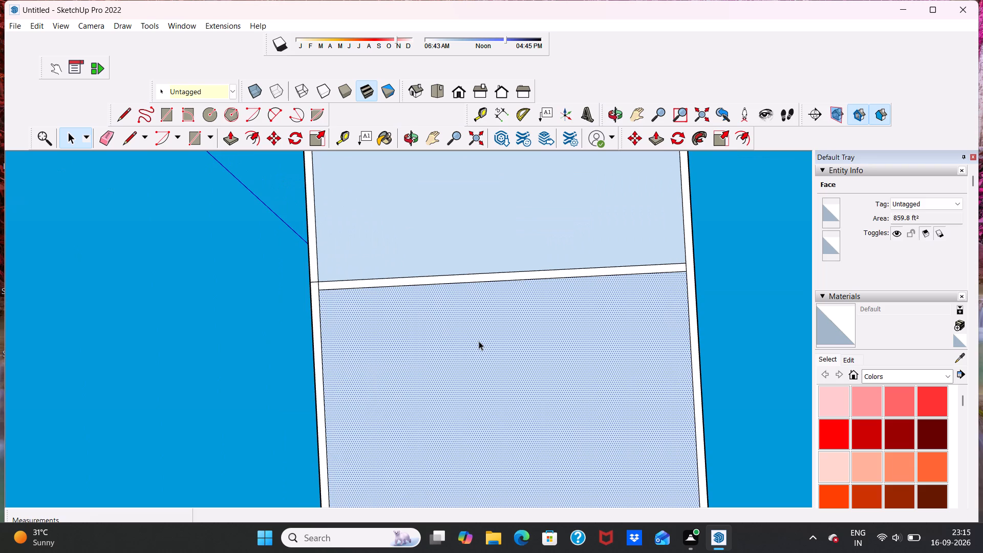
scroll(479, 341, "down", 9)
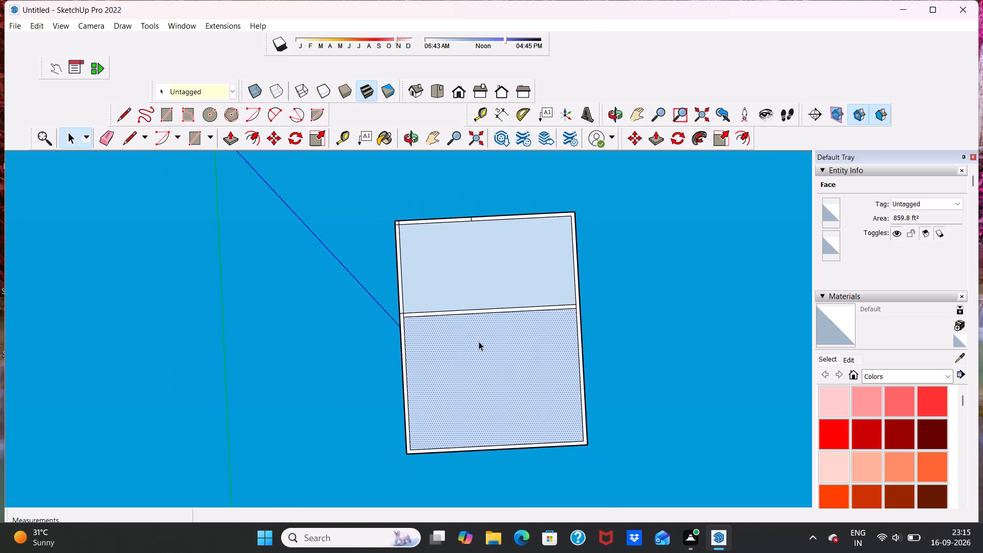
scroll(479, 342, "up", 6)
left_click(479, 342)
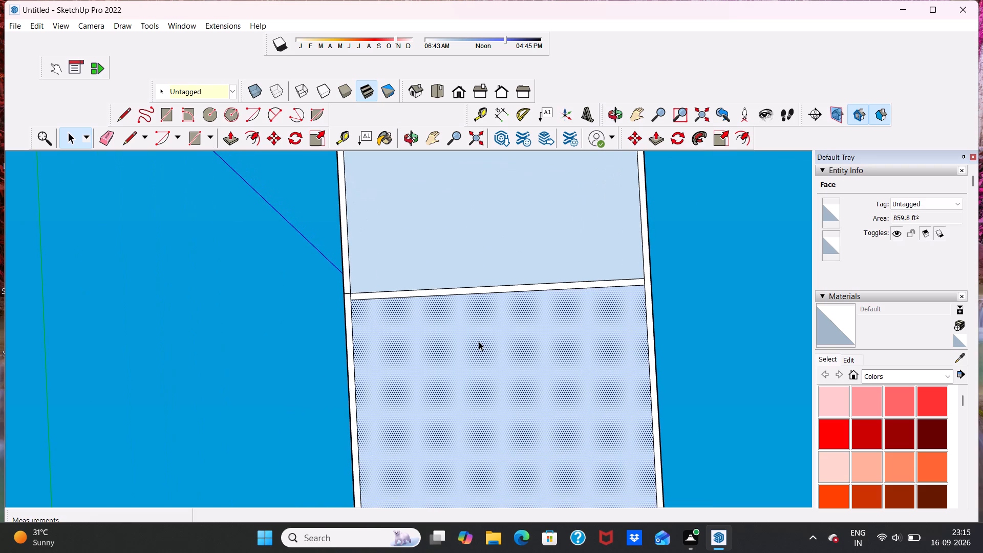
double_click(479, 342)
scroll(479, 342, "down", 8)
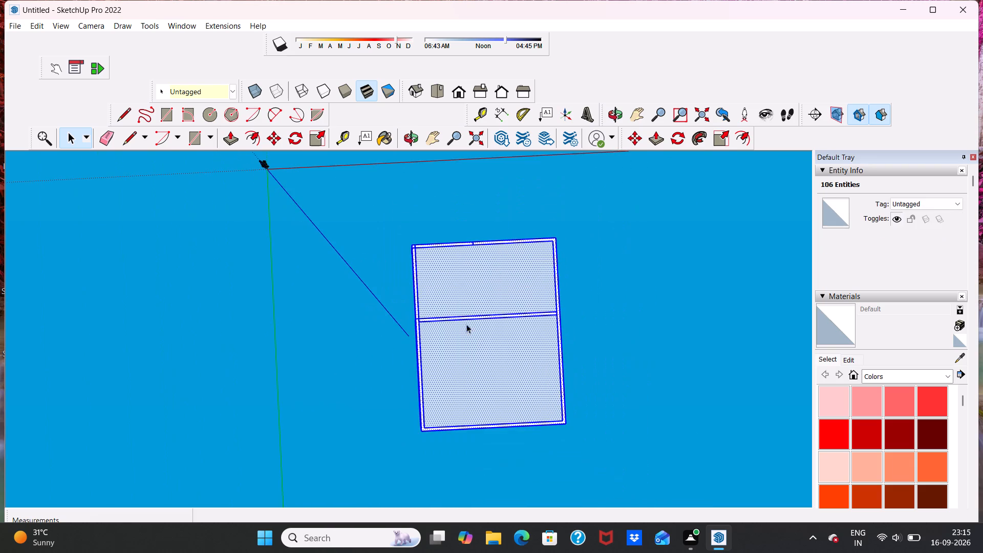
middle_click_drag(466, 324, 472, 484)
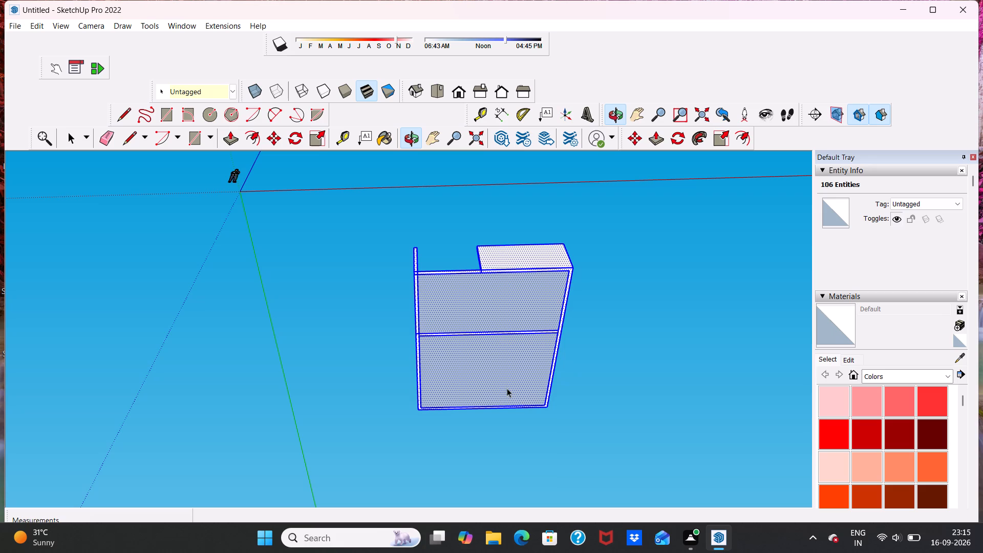
Undo the last two model edits and clear the selection.
key("ctrl+z")
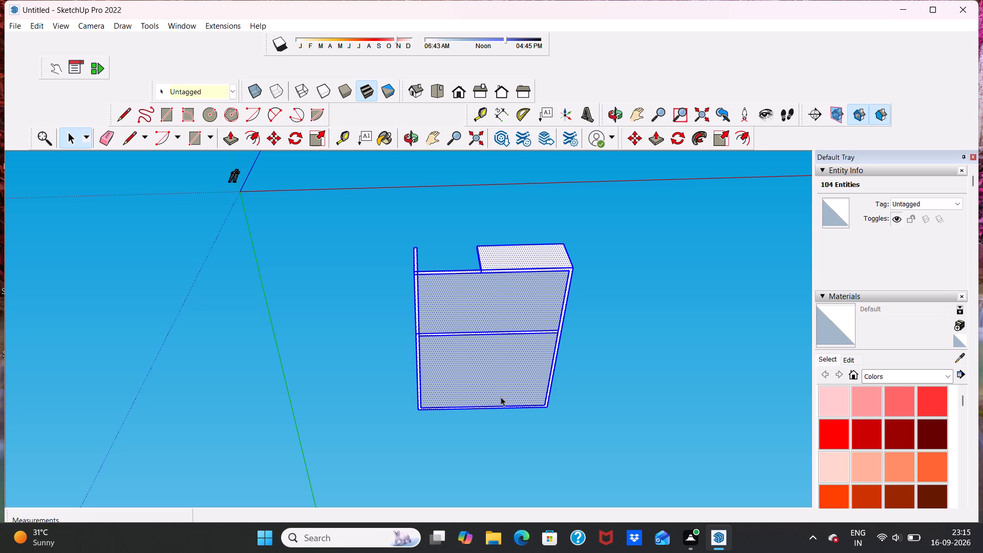
key("ctrl+z")
left_click(588, 376)
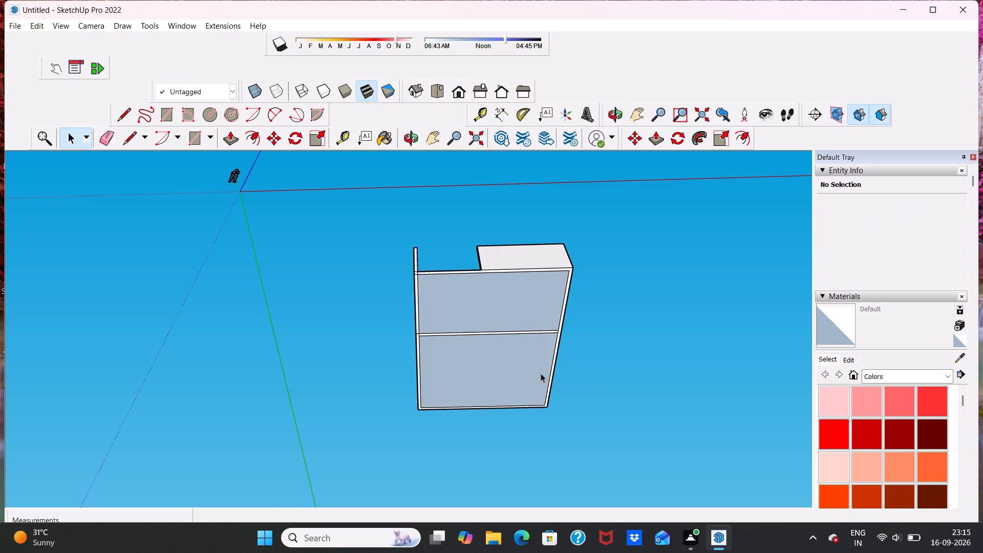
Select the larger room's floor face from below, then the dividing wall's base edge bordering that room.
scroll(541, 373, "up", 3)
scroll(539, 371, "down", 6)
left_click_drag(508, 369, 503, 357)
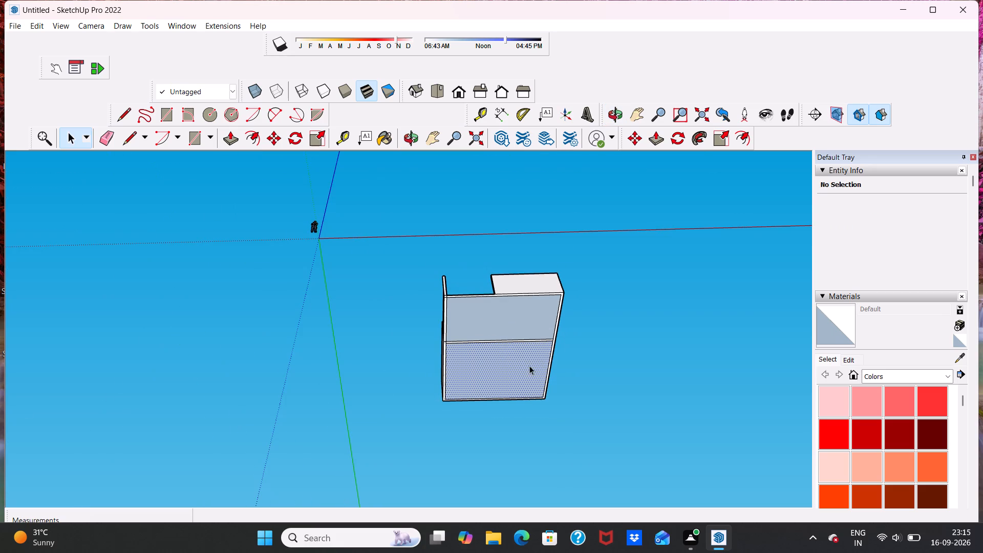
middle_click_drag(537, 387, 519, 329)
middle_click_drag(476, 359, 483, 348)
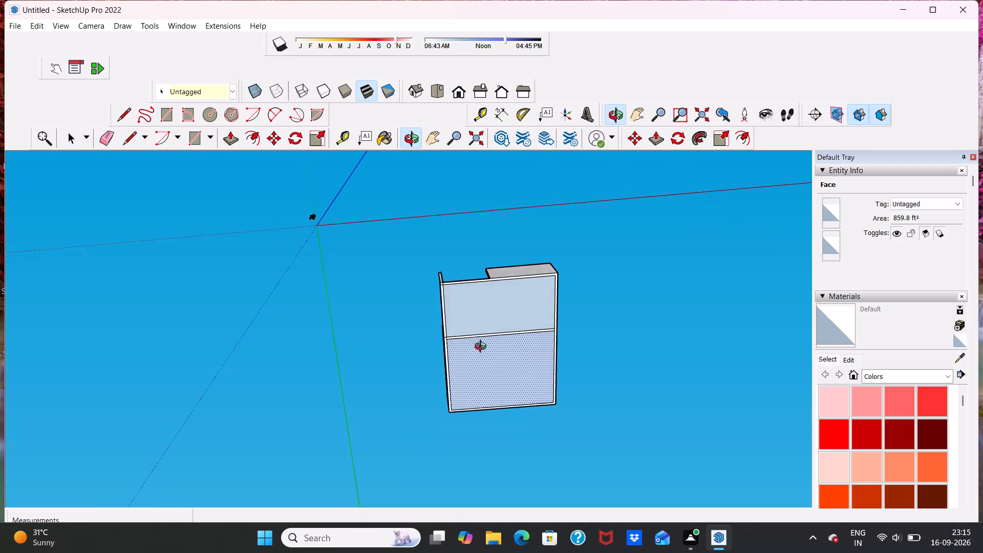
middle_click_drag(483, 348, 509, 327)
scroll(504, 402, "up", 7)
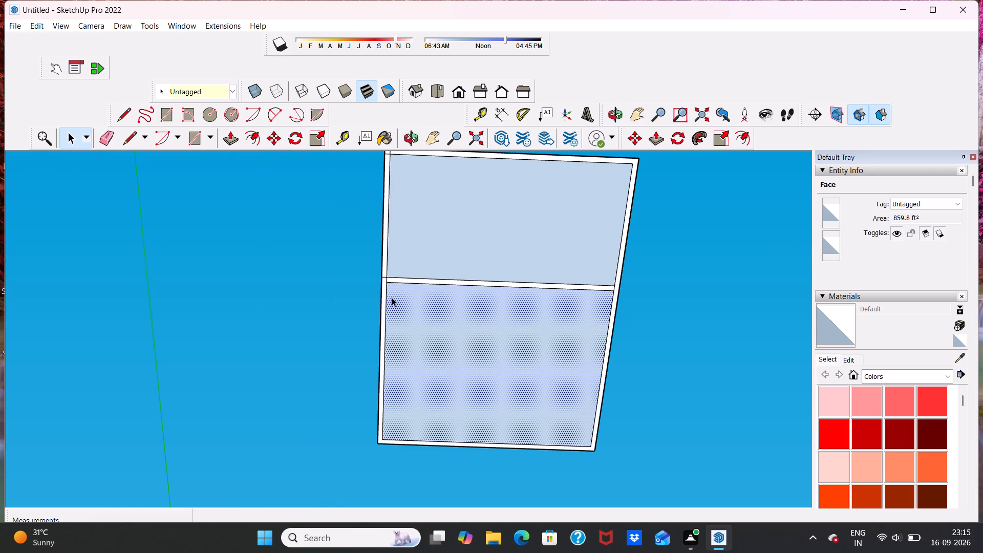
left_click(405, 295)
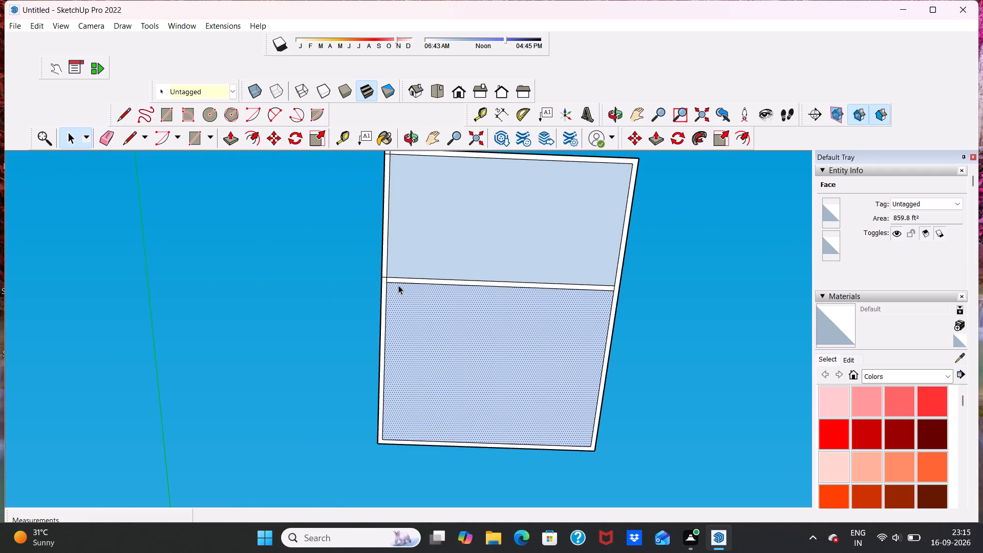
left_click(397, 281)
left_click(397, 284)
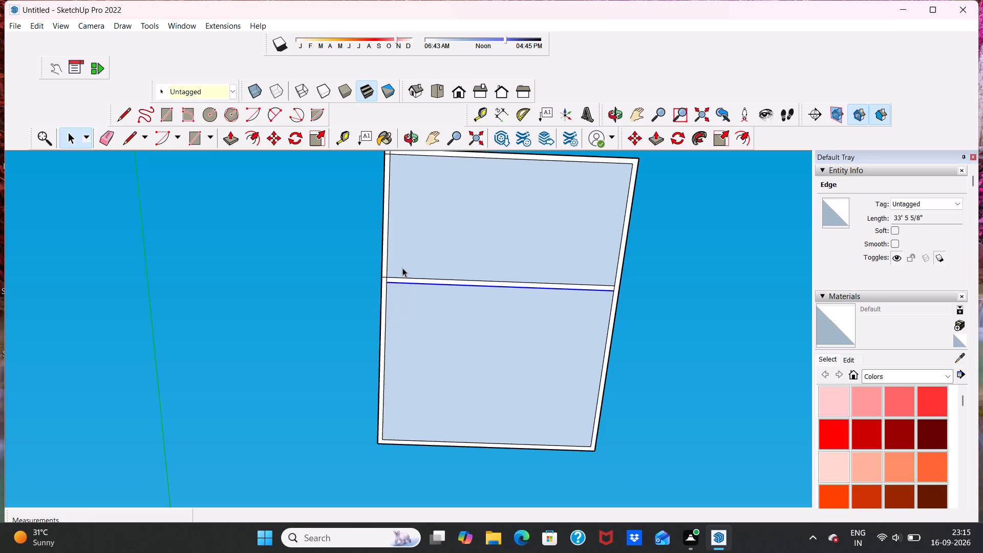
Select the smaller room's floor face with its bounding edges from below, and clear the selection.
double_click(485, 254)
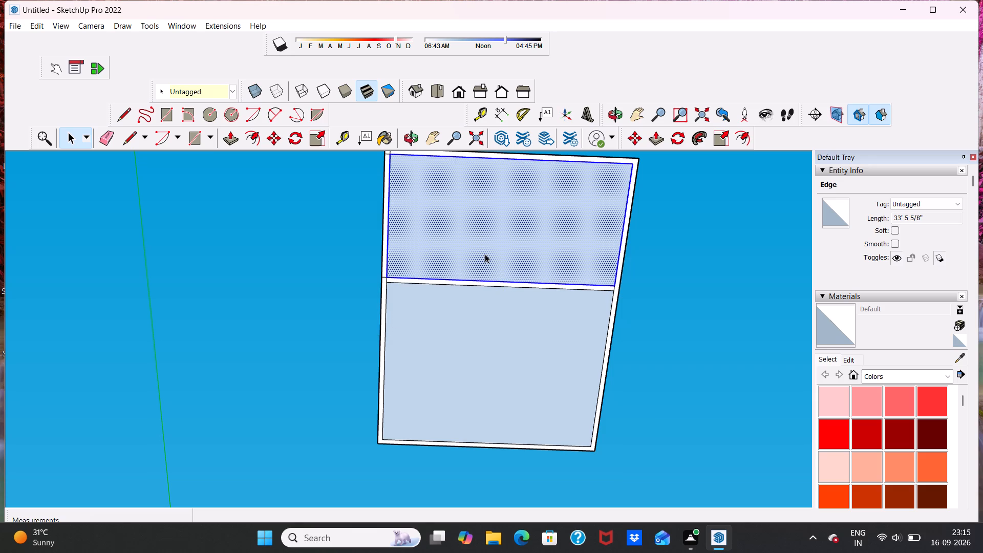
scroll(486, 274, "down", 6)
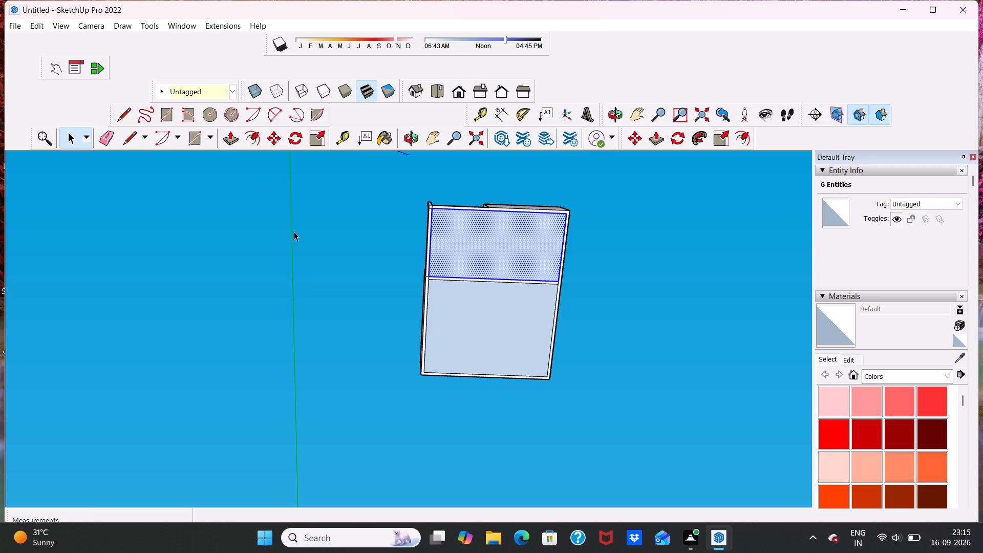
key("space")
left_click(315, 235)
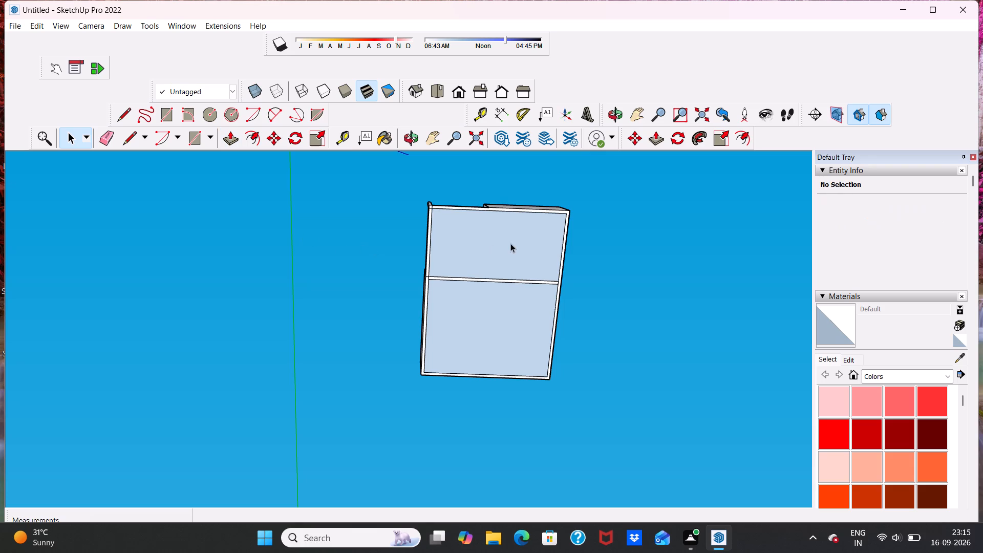
Copy the smaller room's floor face with its bounding edges out beside the building, about 45' away from the original.
middle_click_drag(510, 243, 508, 439)
middle_click_drag(504, 228, 433, 515)
scroll(443, 474, "down", 1)
middle_click_drag(475, 320, 483, 367)
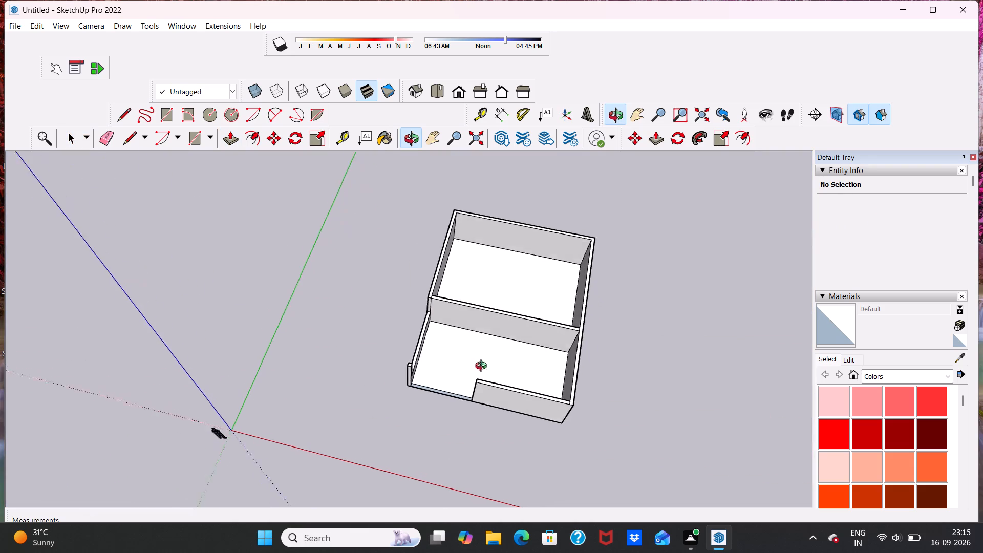
middle_click_drag(483, 367, 522, 358)
middle_click_drag(493, 341, 483, 385)
scroll(492, 343, "up", 1)
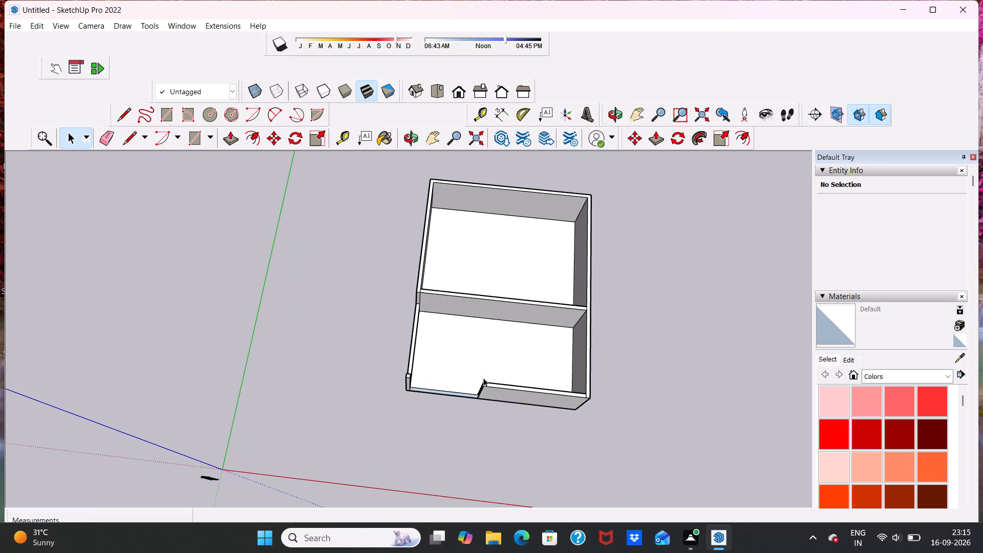
scroll(483, 287, "down", 4)
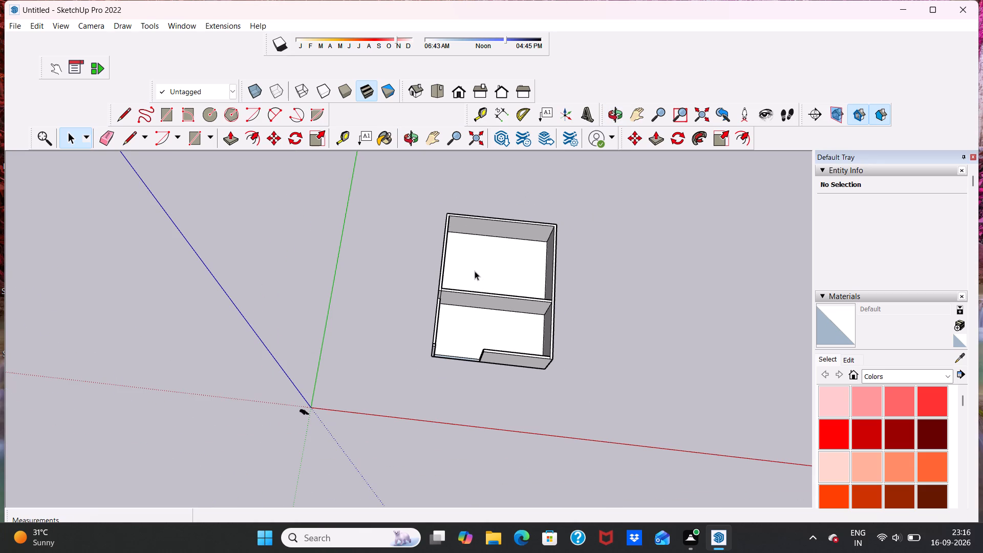
middle_click_drag(434, 291, 466, 305)
scroll(504, 313, "up", 2)
scroll(503, 312, "down", 5)
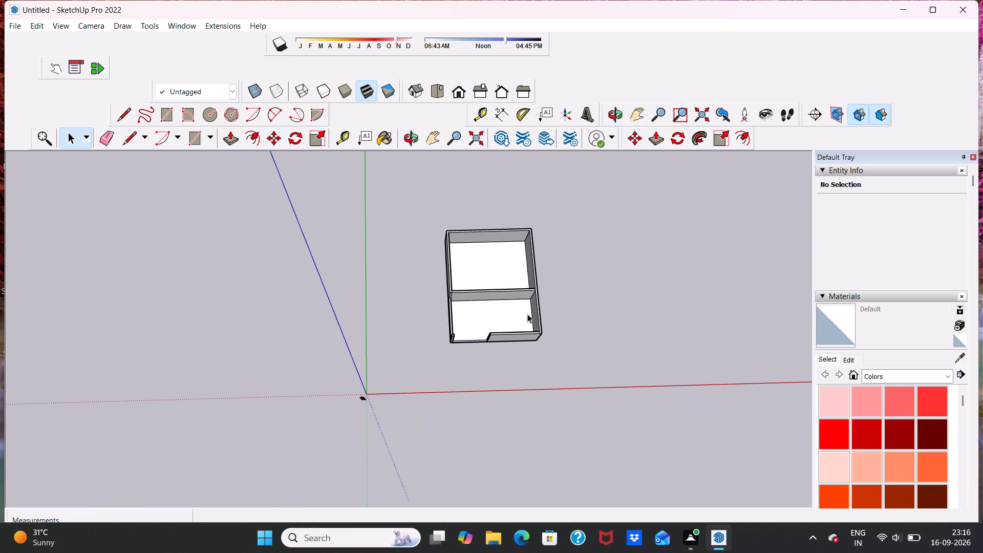
middle_click(521, 319)
key("space")
scroll(504, 300, "up", 2)
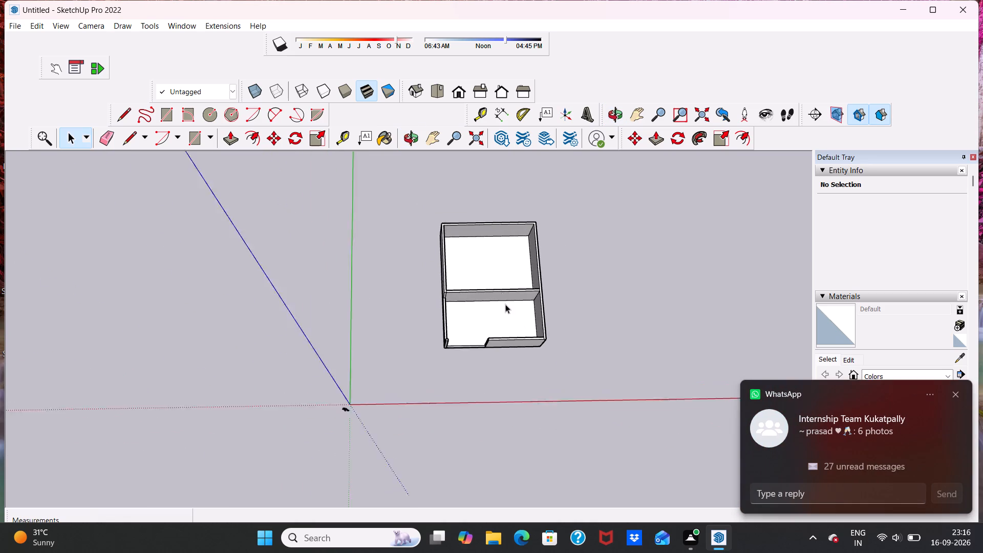
scroll(505, 304, "up", 4)
double_click(528, 328)
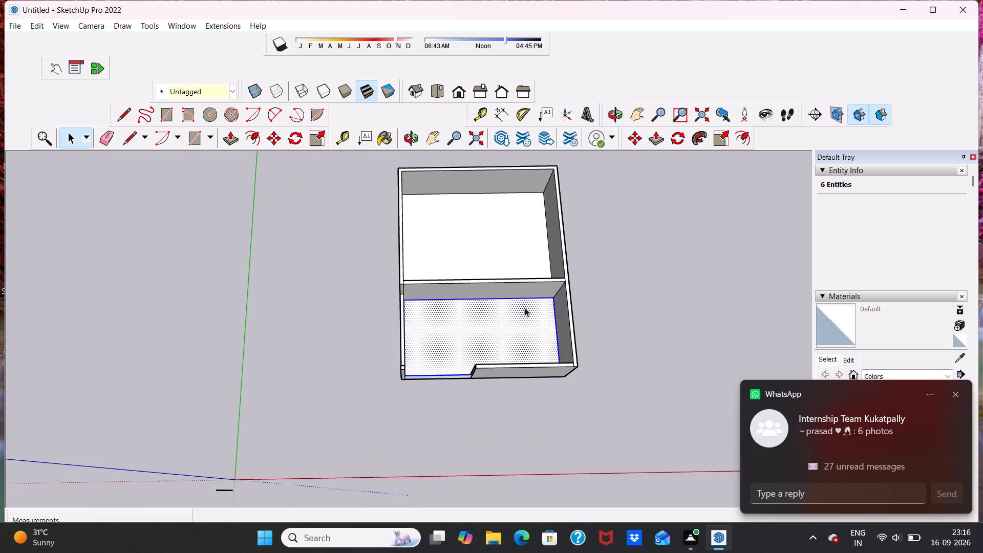
left_click(275, 138)
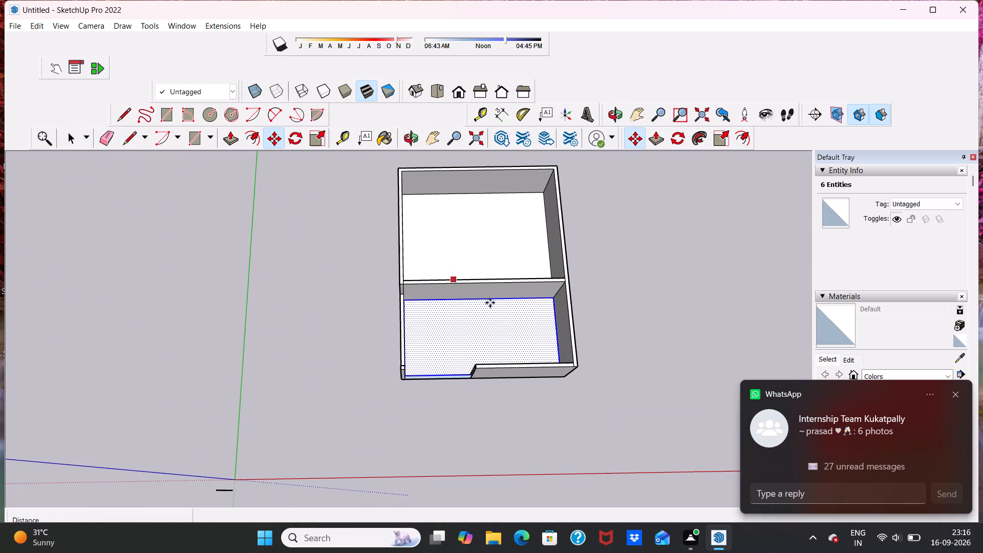
left_click(550, 300)
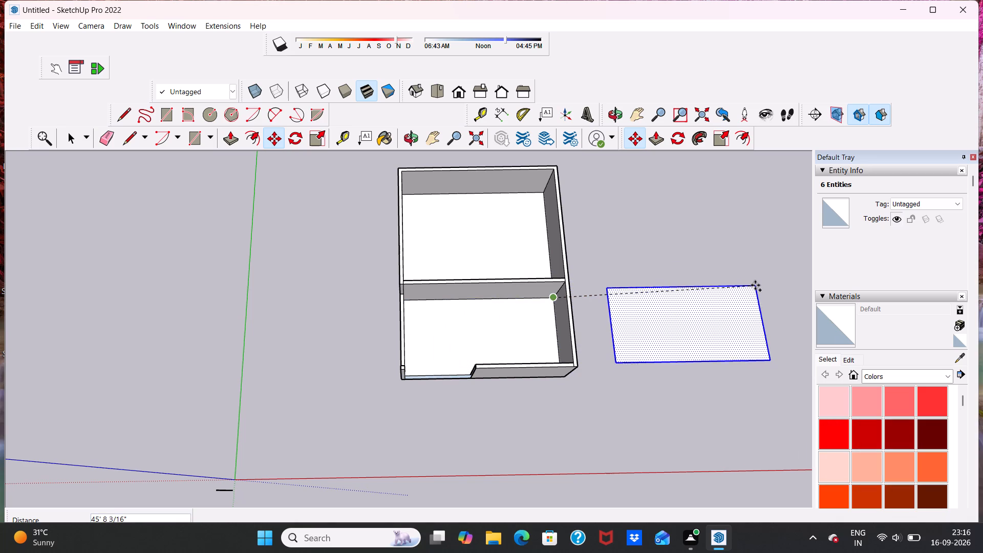
left_click(754, 290)
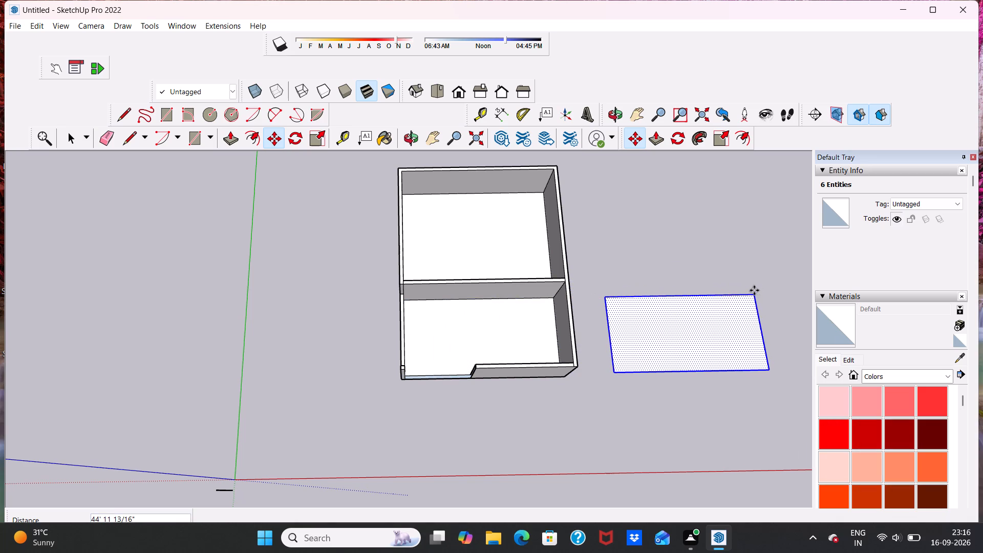
Copy the larger room's floor face with its edges about 45' 3" along the red axis, behind the smaller floor copy, and clear the selection.
key("space")
left_click(502, 252)
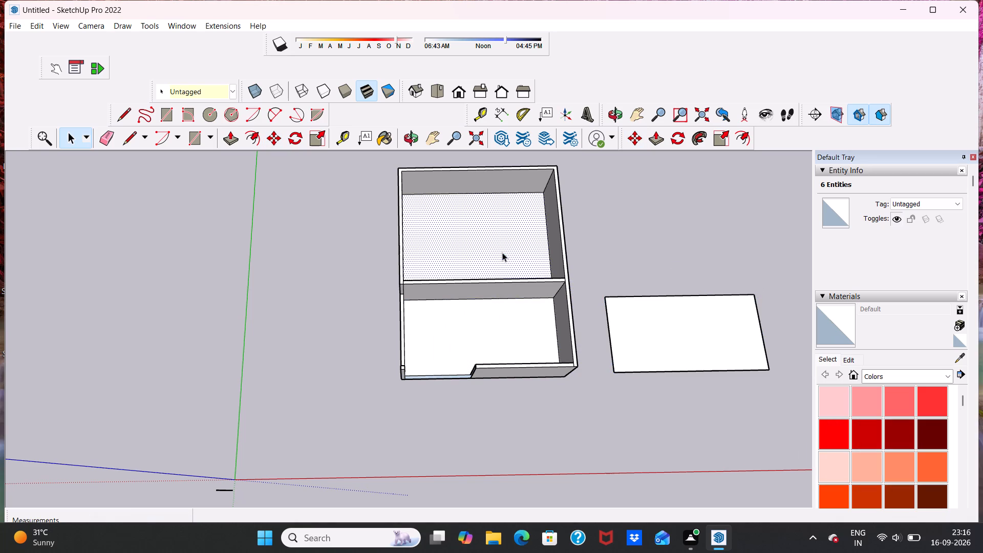
left_click(502, 252)
double_click(502, 252)
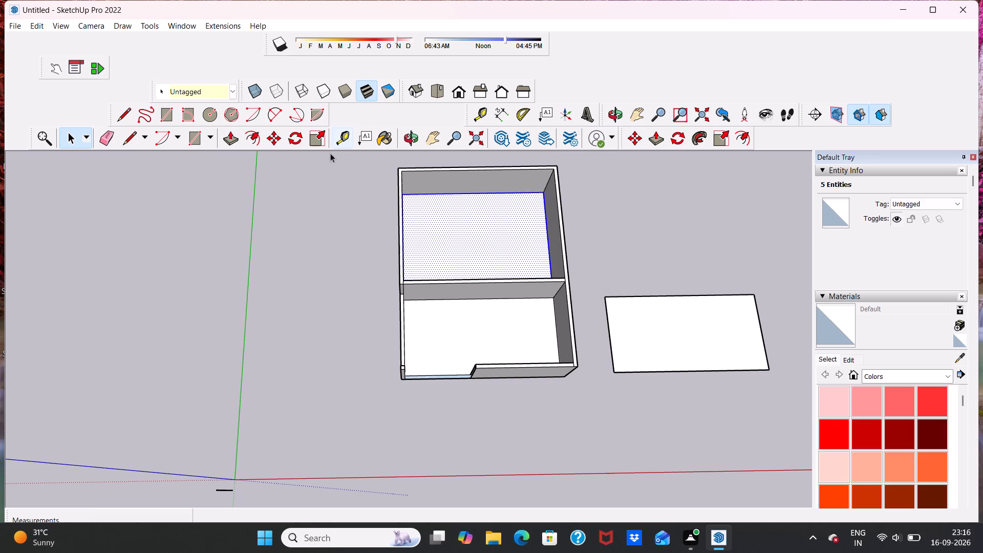
left_click(270, 139)
left_click(539, 192)
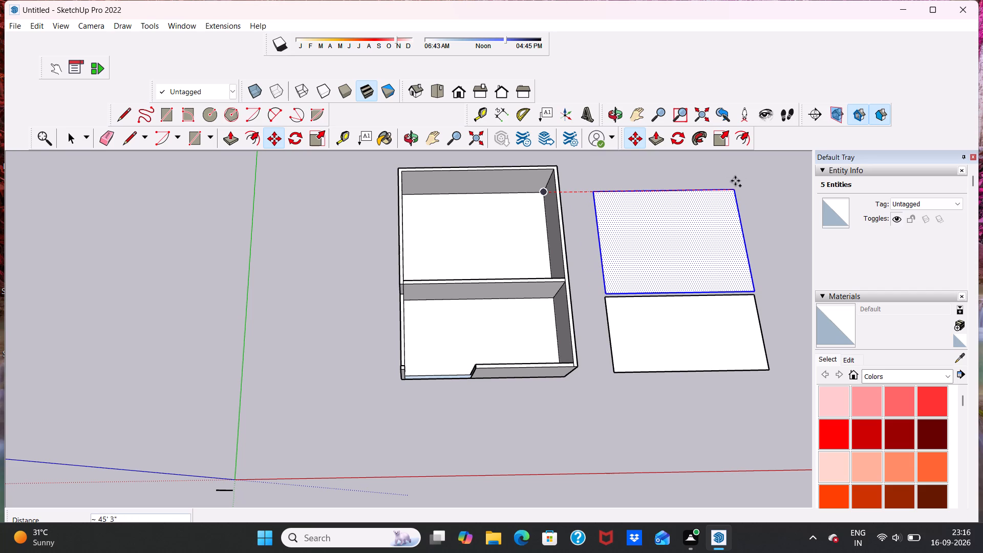
left_click(735, 181)
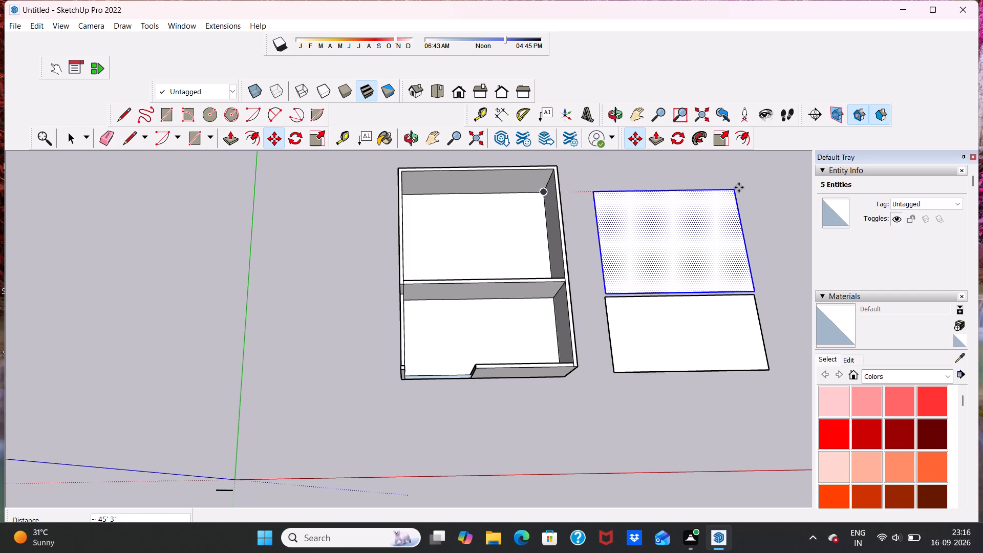
key("space")
scroll(788, 290, "up", 2)
double_click(781, 274)
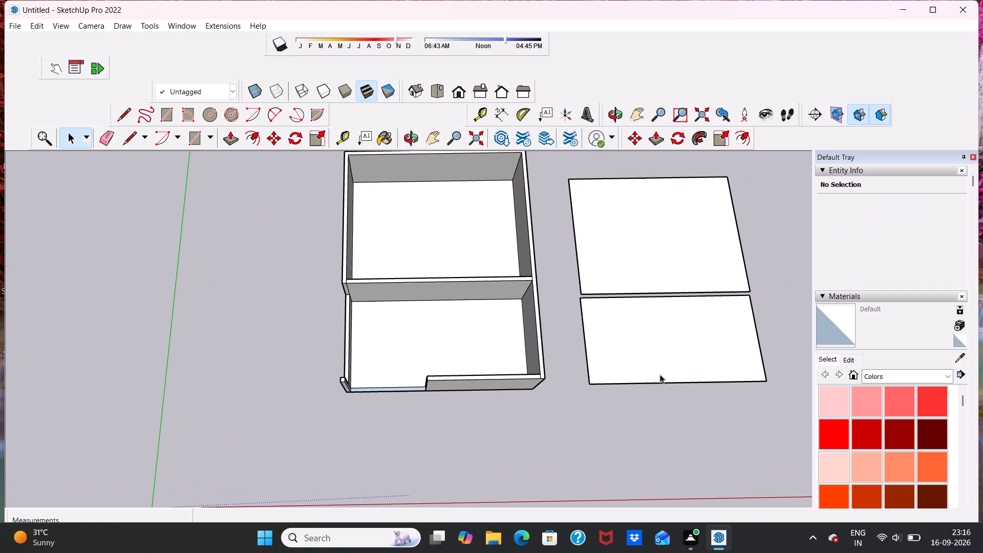
Move the larger floor copy about 9 9/16" corner to corner onto the smaller floor copy, closing the gap between them, and clear the selection.
scroll(571, 533, "up", 1)
middle_click_drag(569, 524, 514, 424)
middle_click_drag(617, 459, 582, 393)
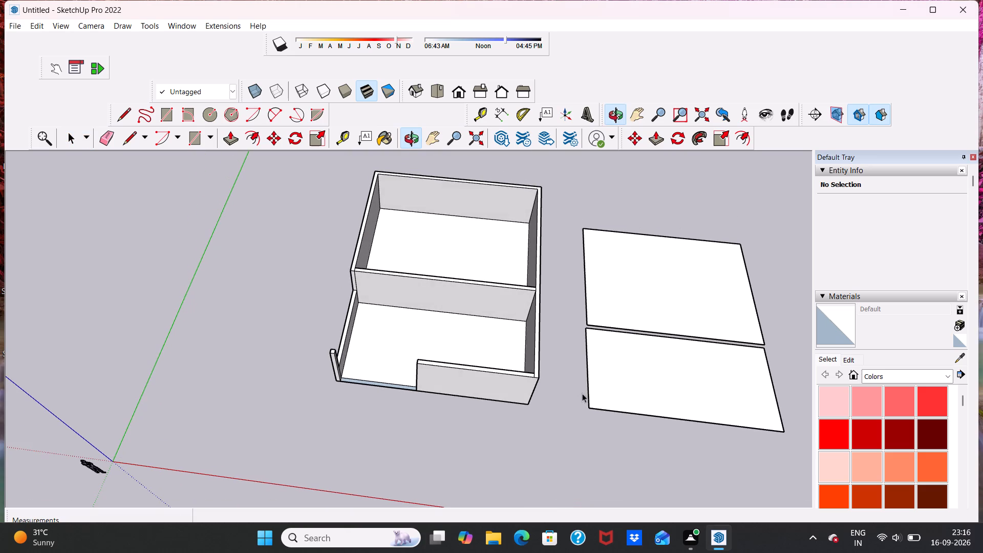
middle_click_drag(629, 391, 607, 499)
scroll(597, 401, "up", 8)
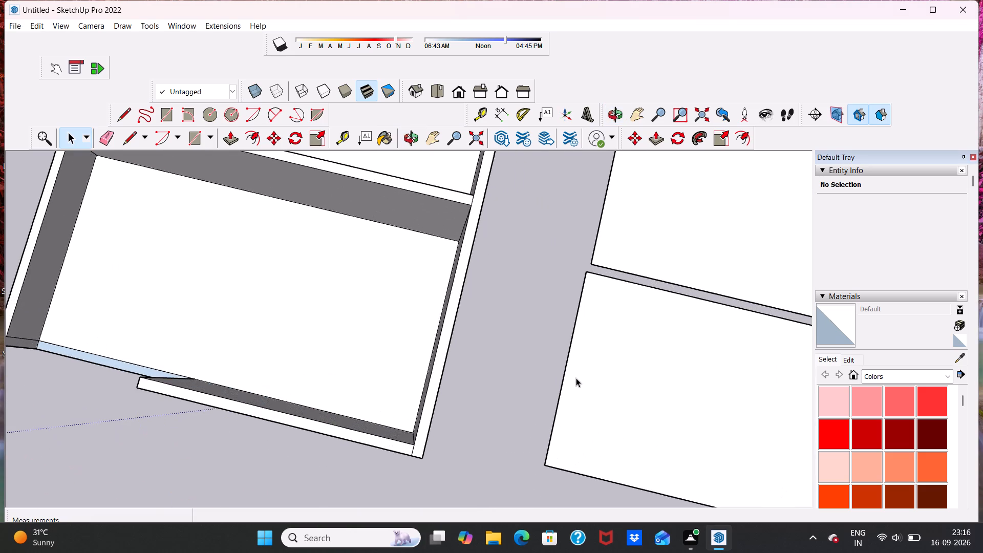
scroll(575, 376, "down", 12)
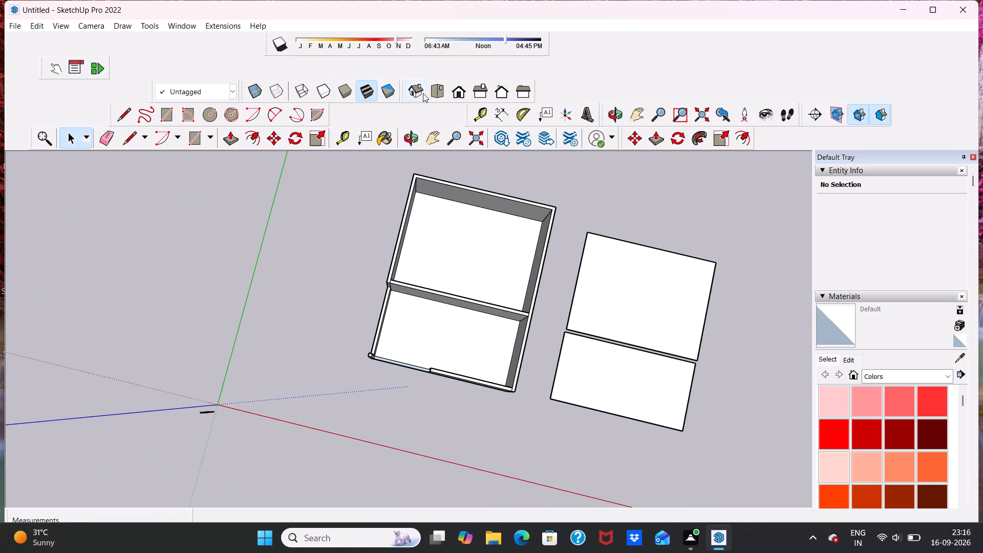
left_click(434, 90)
scroll(564, 330, "up", 9)
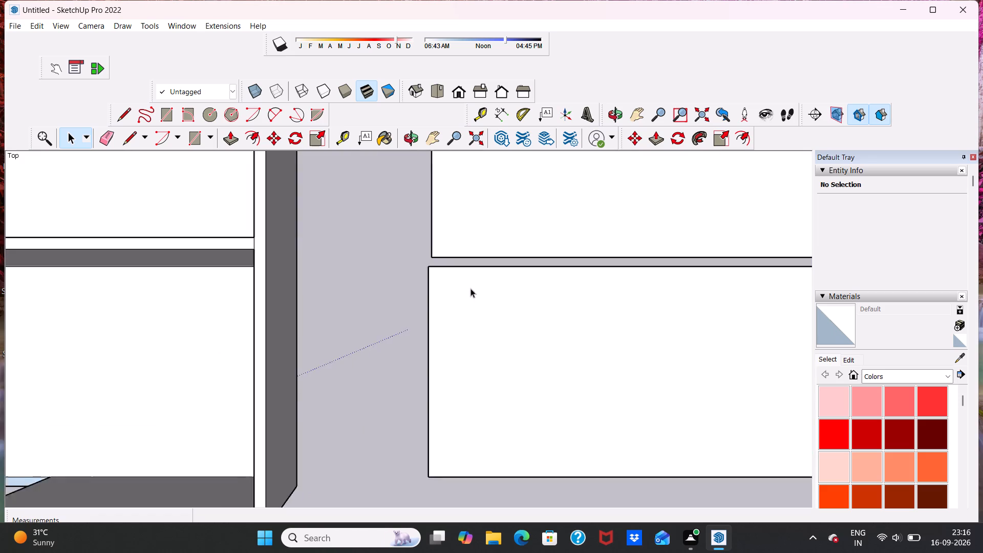
scroll(471, 288, "up", 3)
scroll(459, 274, "down", 19)
scroll(488, 234, "up", 9)
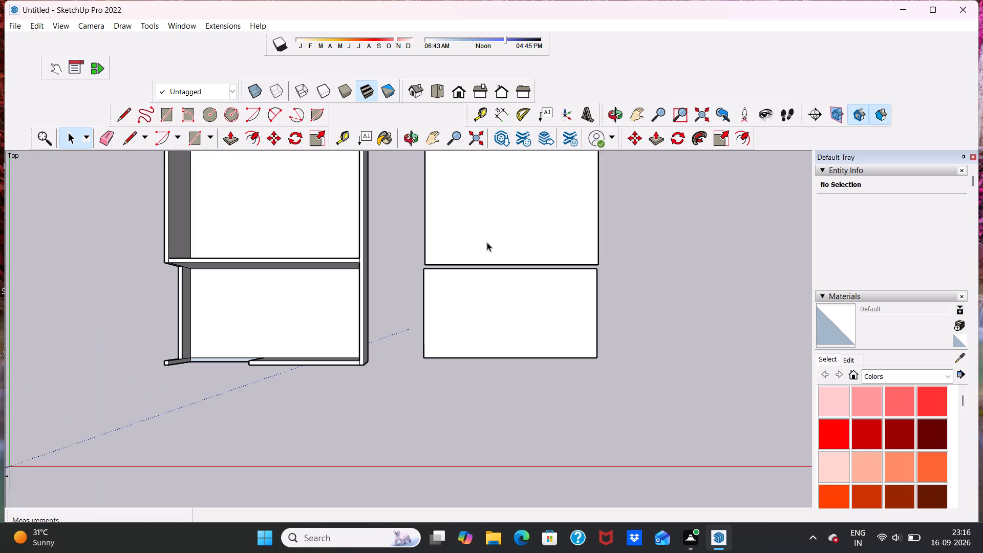
scroll(487, 242, "up", 1)
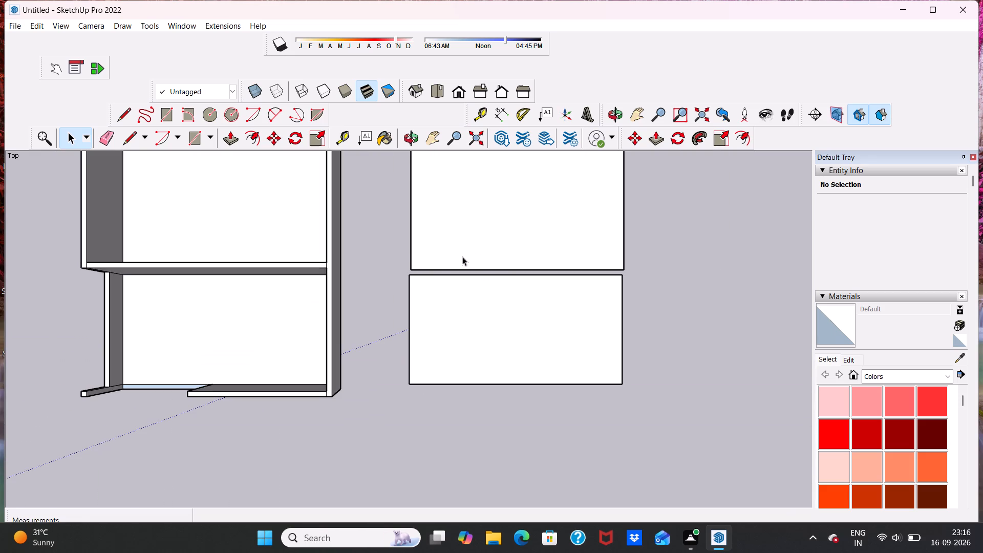
left_click(448, 241)
left_click(412, 245)
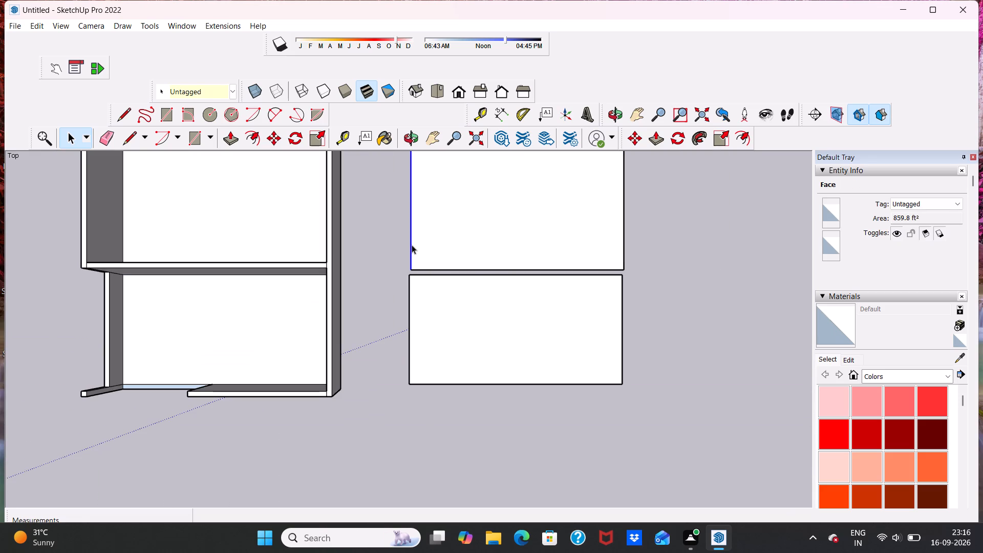
double_click(494, 243)
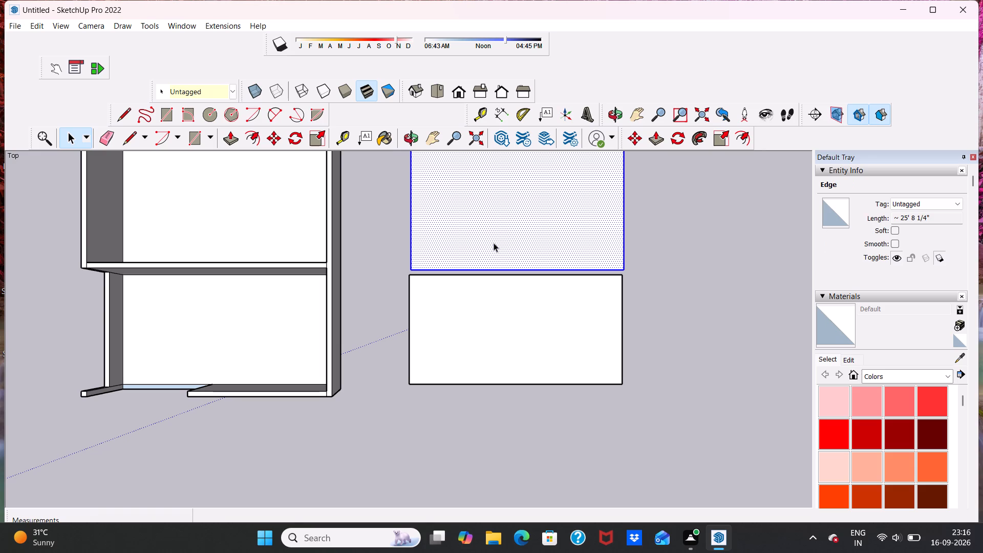
left_click(638, 137)
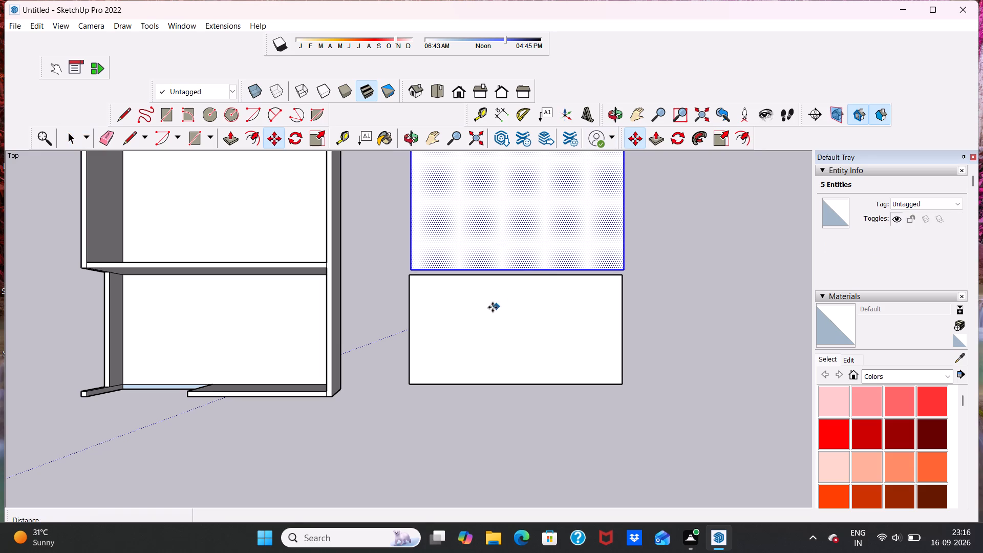
left_click(410, 268)
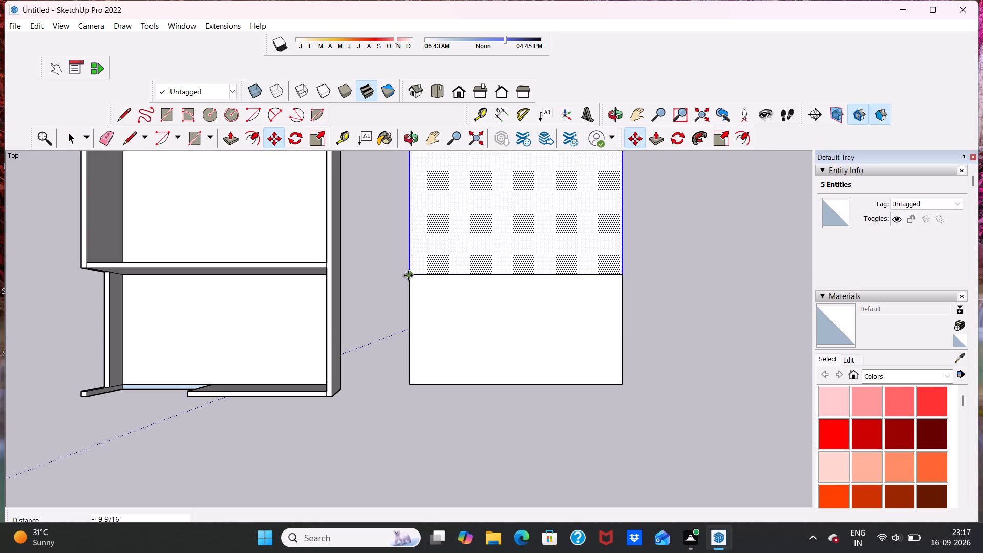
left_click(408, 275)
key("space")
scroll(473, 267, "down", 7)
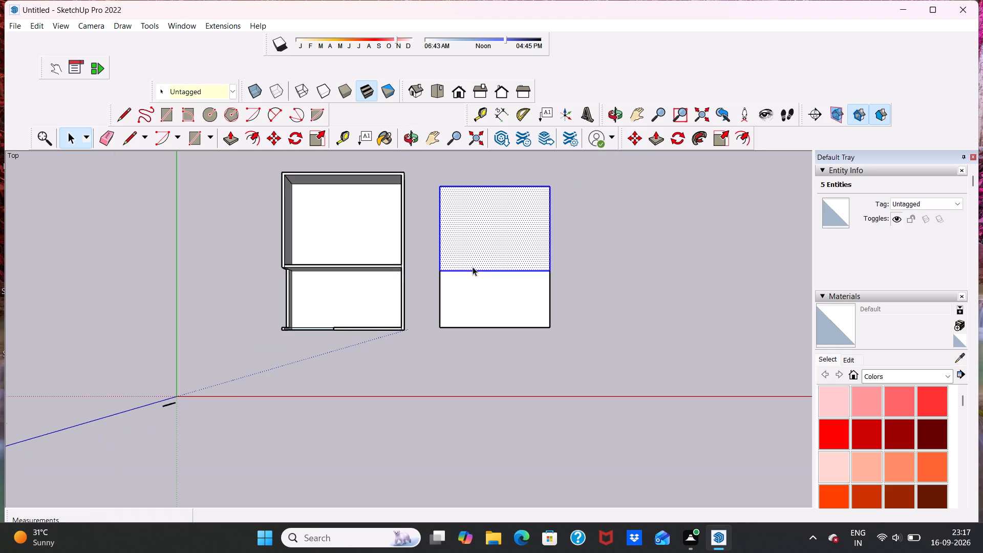
left_click(643, 241)
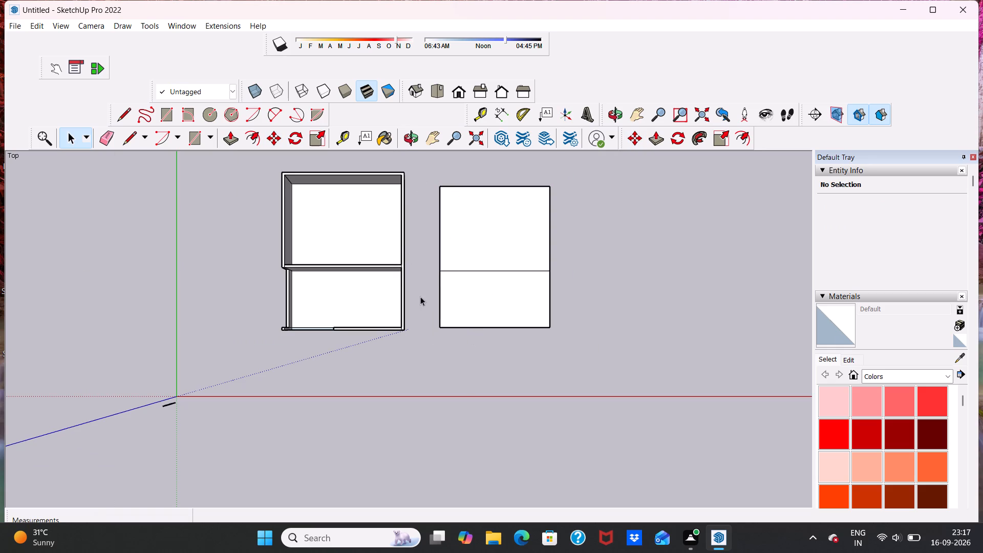
Erase the shared edge between the two floor copies to merge them into a single rectangular face.
scroll(467, 300, "up", 3)
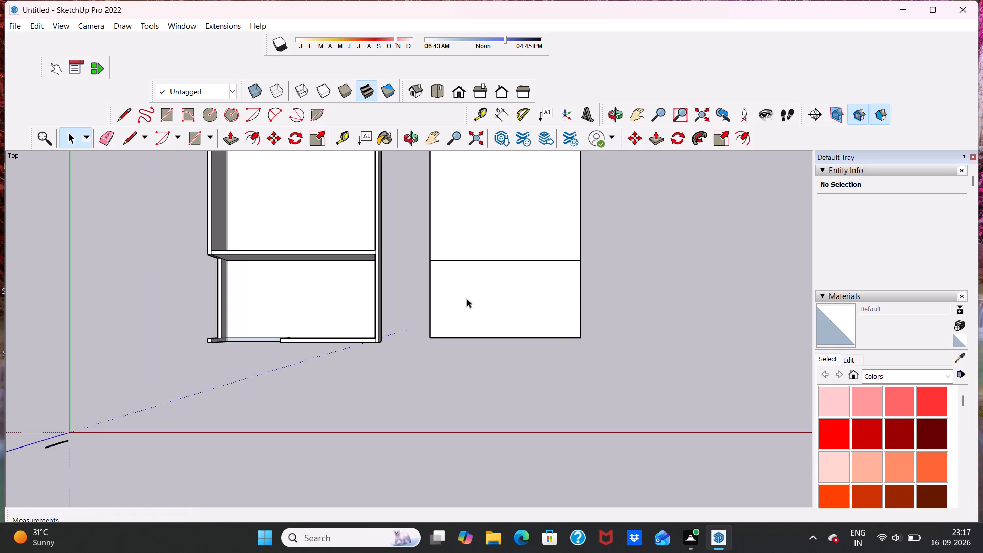
scroll(467, 297, "down", 4)
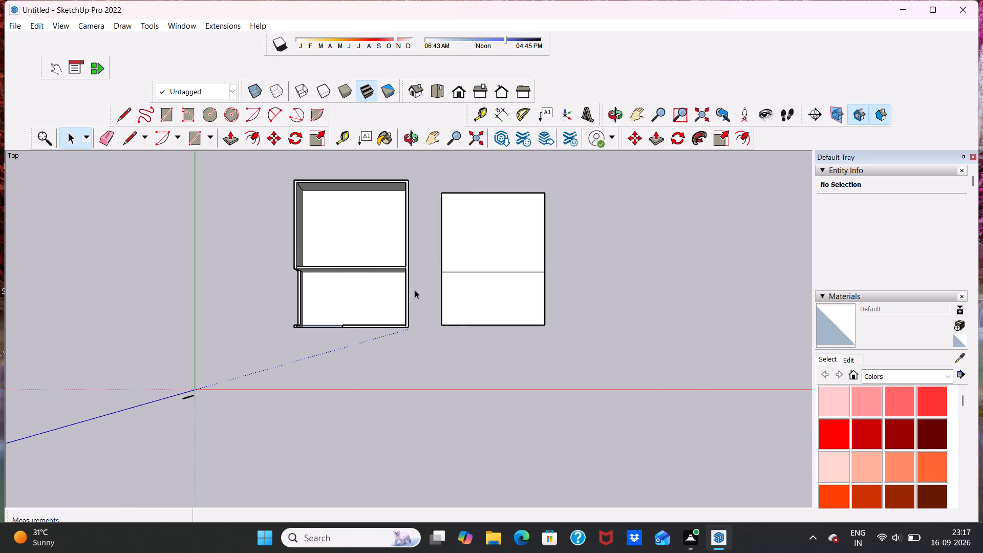
scroll(519, 262, "up", 3)
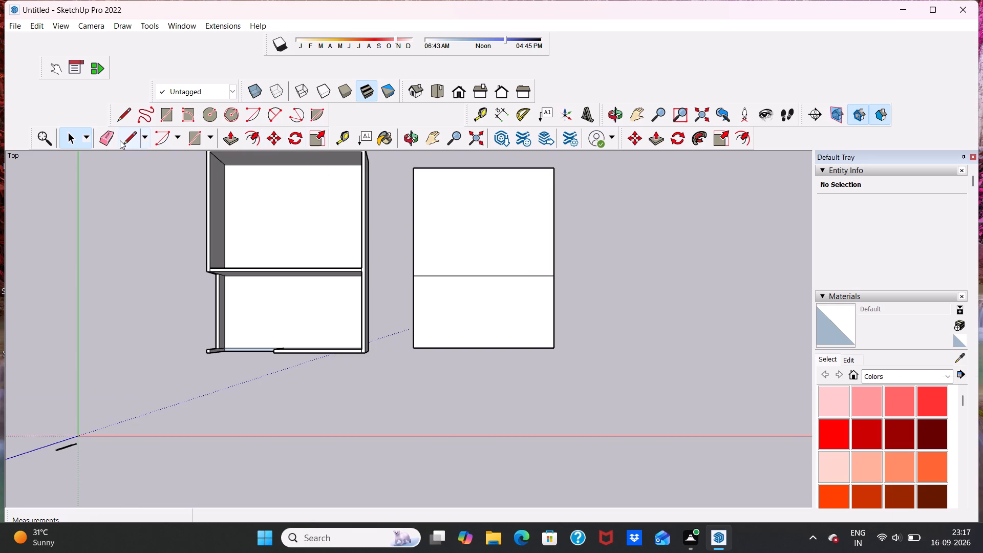
left_click(103, 138)
scroll(459, 315, "up", 6)
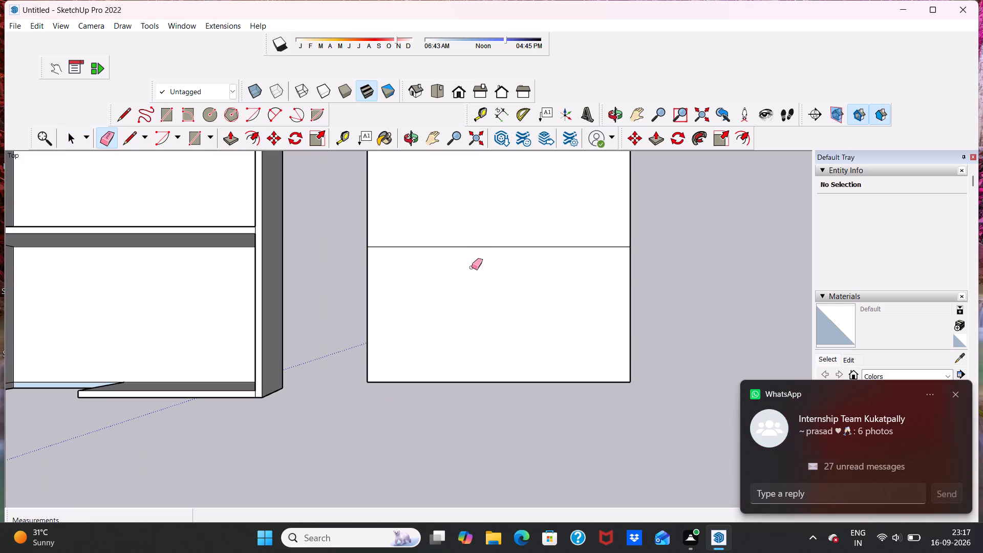
left_click(474, 247)
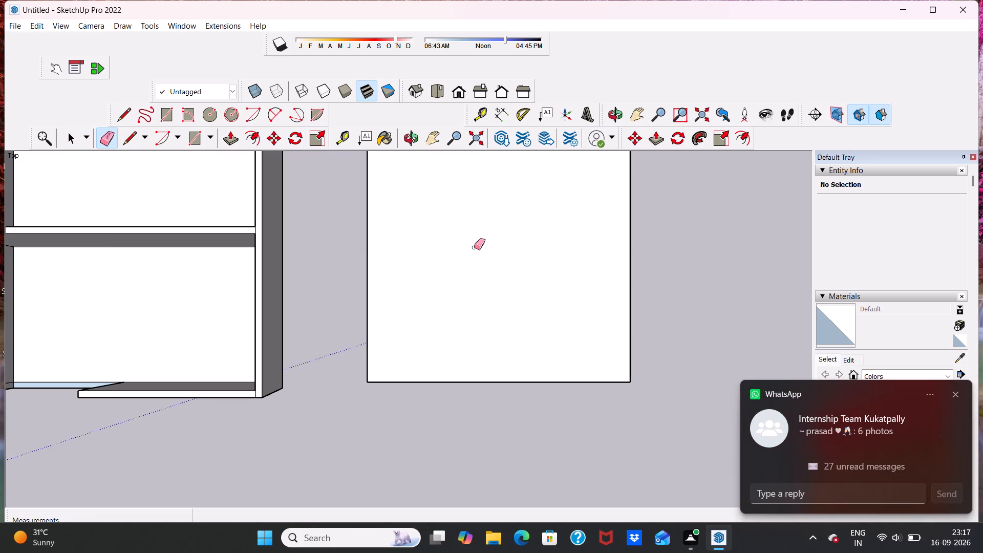
scroll(474, 247, "down", 15)
middle_click(453, 326)
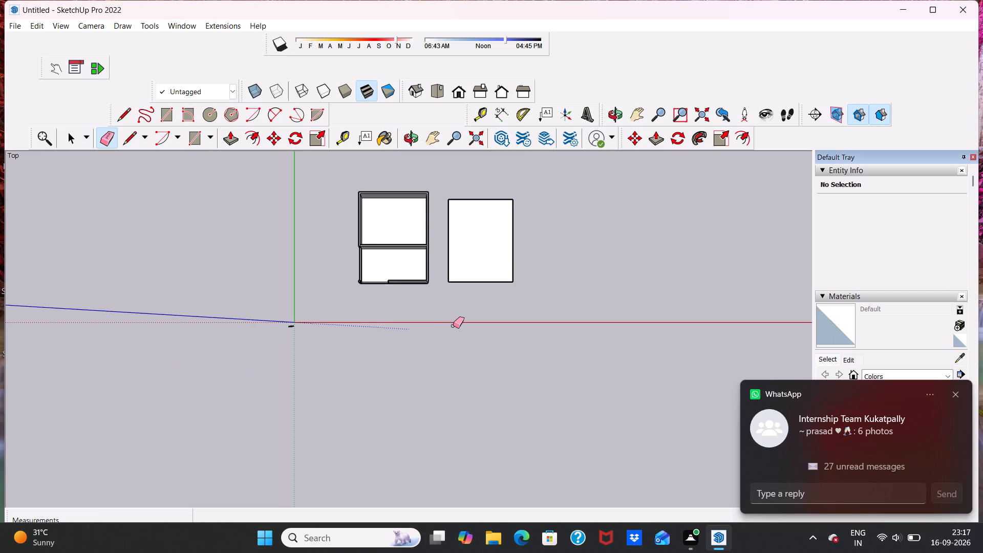
scroll(453, 326, "up", 1)
key("space")
Examine the building's front opening and walls together with the merged floor panel from a low front angle.
middle_click_drag(427, 360, 438, 224)
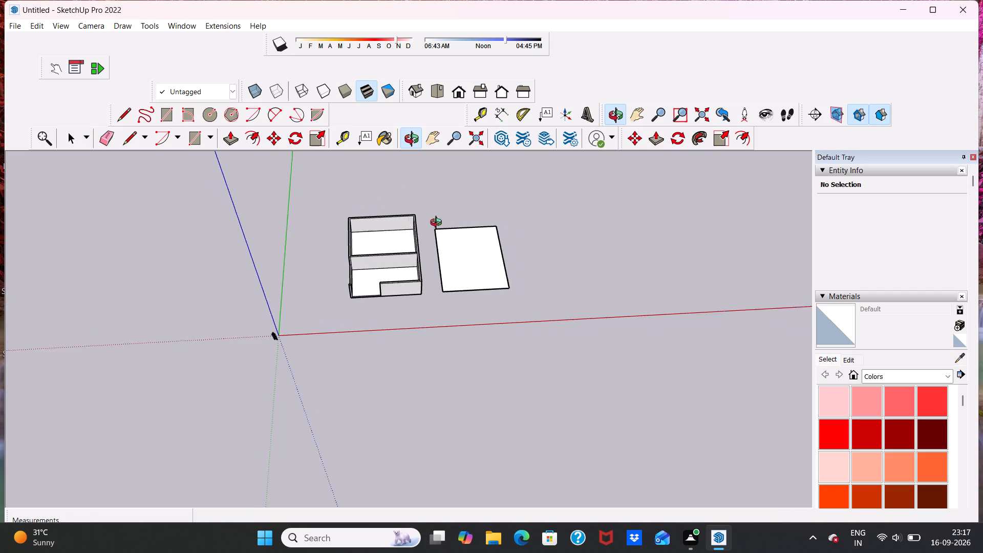
middle_click_drag(438, 224, 445, 202)
middle_click_drag(391, 298, 384, 228)
scroll(390, 294, "up", 8)
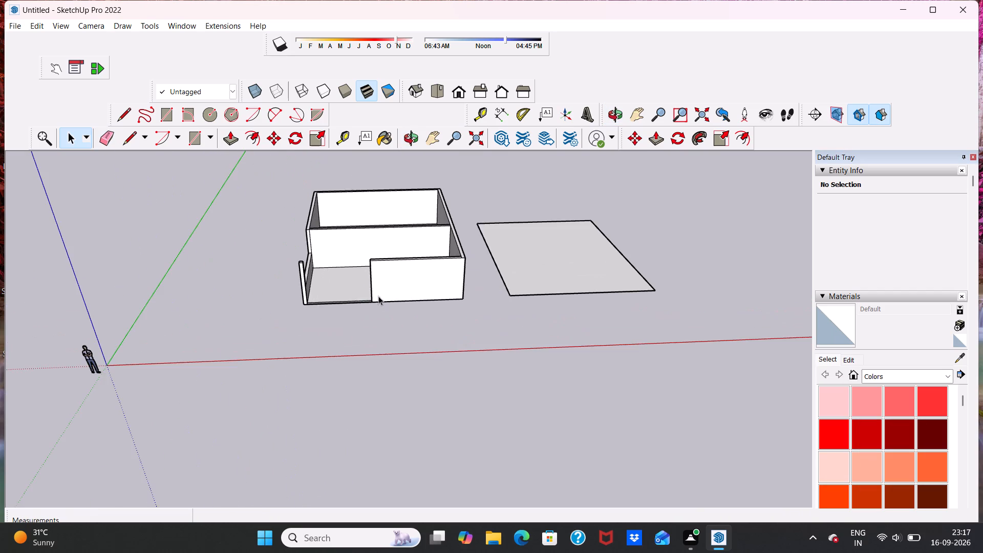
middle_click_drag(369, 300, 380, 242)
scroll(380, 242, "up", 1)
scroll(361, 292, "up", 3)
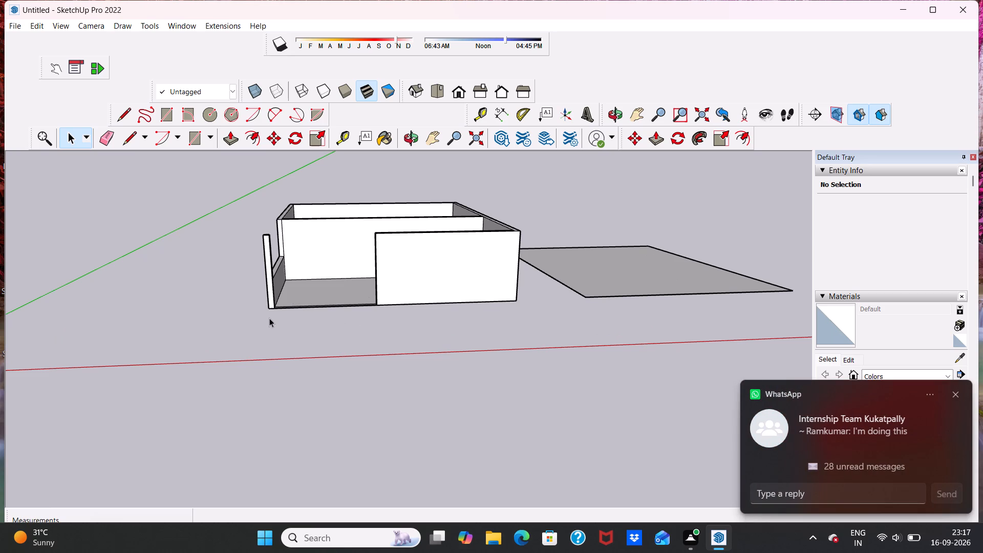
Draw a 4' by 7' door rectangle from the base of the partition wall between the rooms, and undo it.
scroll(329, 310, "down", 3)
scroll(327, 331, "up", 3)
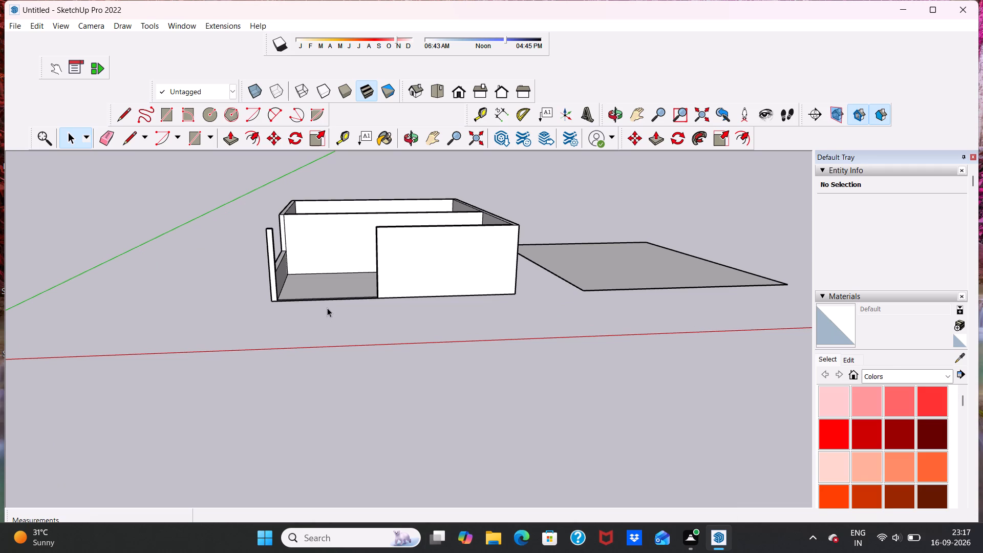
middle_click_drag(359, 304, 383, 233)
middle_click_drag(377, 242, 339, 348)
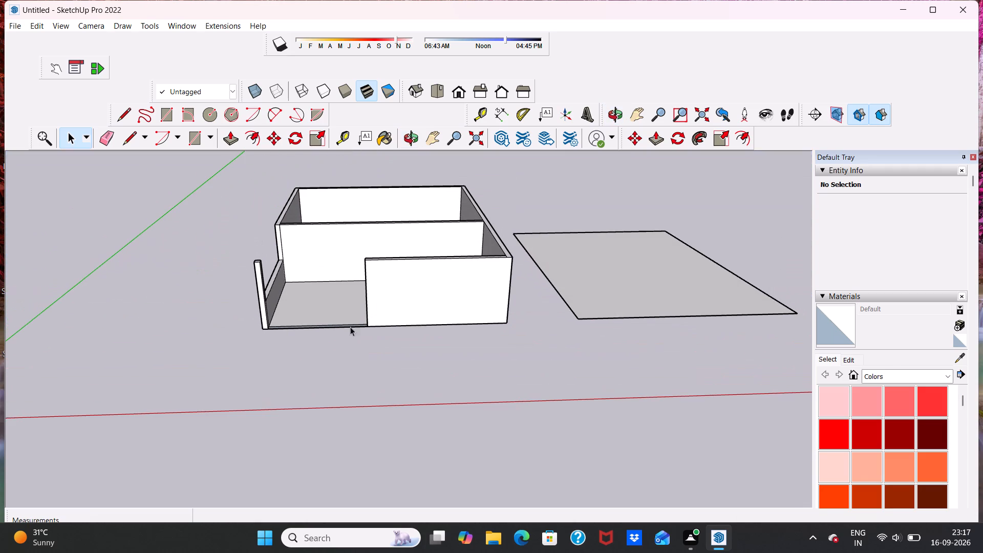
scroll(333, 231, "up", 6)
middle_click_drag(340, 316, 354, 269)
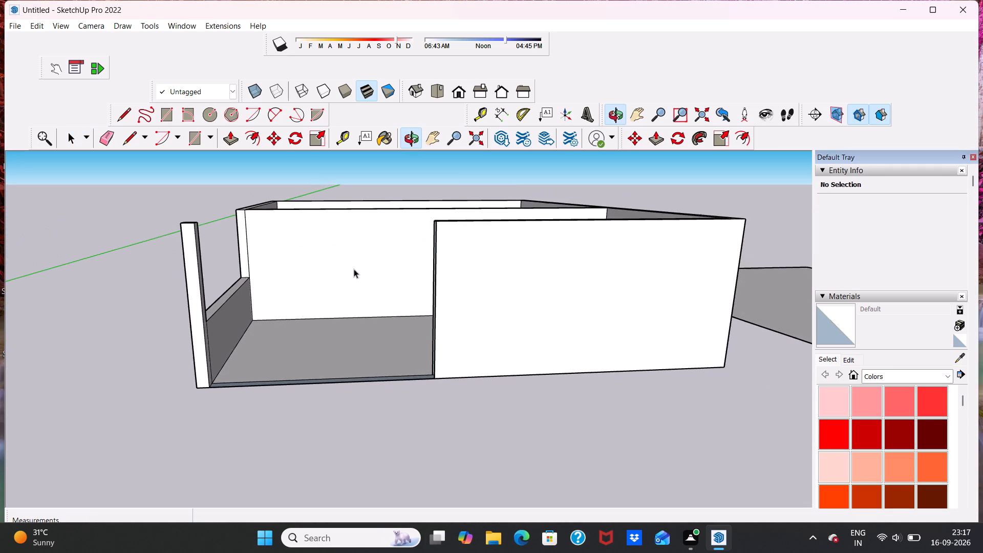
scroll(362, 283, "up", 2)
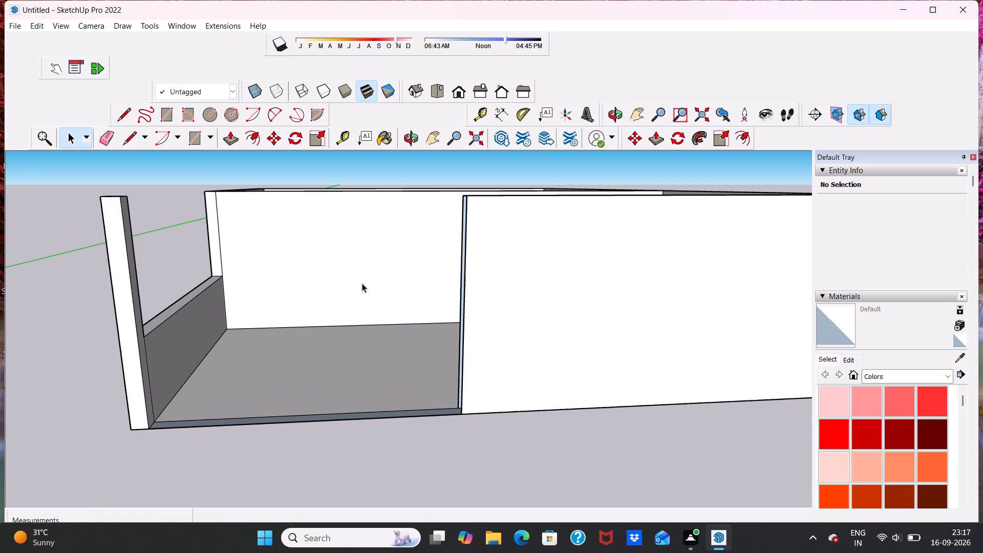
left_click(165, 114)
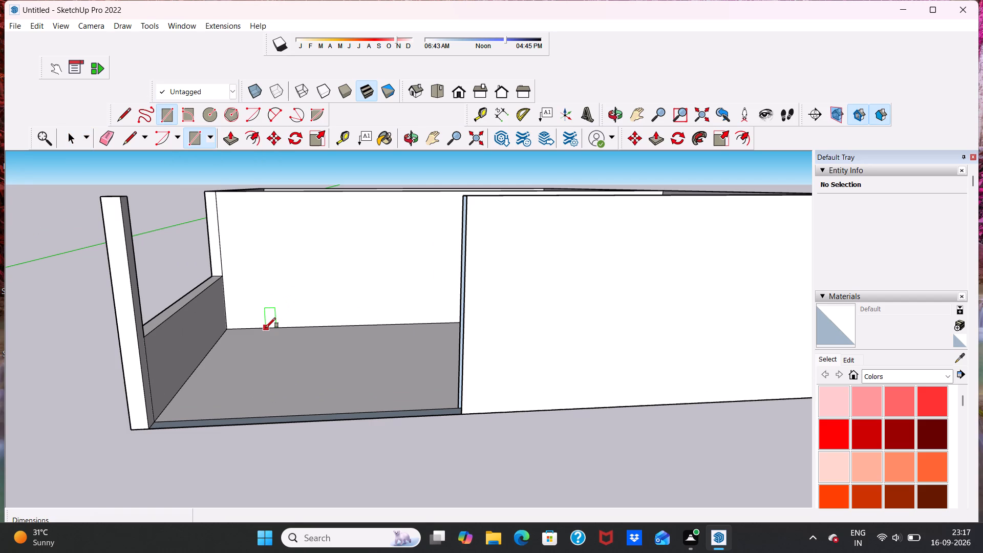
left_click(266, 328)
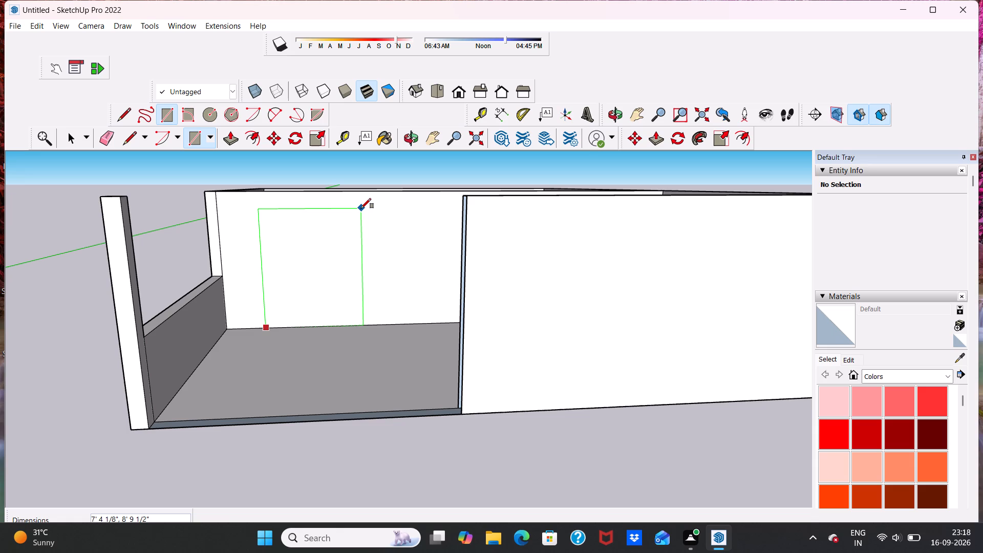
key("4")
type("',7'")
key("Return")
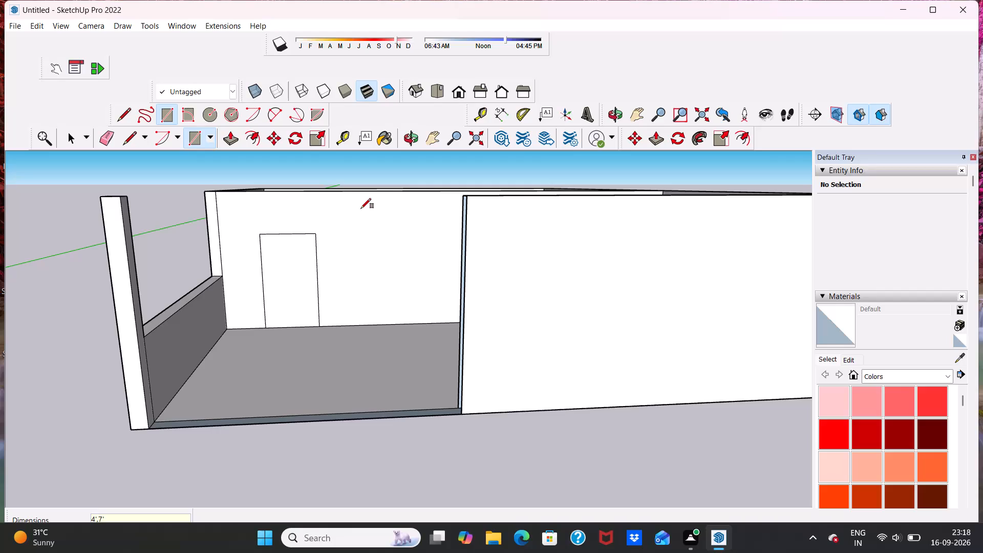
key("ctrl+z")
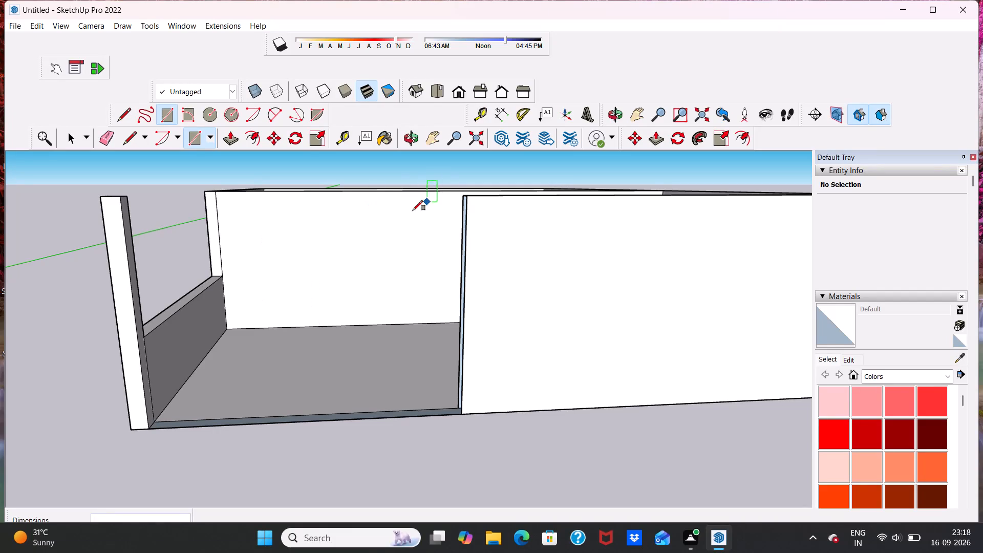
Draw a door rectangle about 6' 6" wide by 8' 2 1/2" high from the partition wall's floor edge, near its open end.
left_click(267, 327)
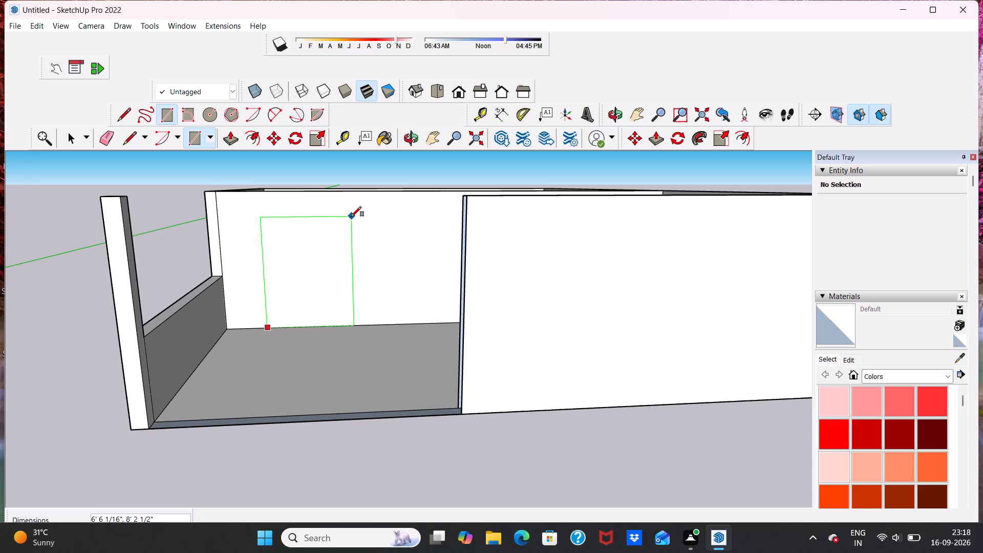
left_click(351, 217)
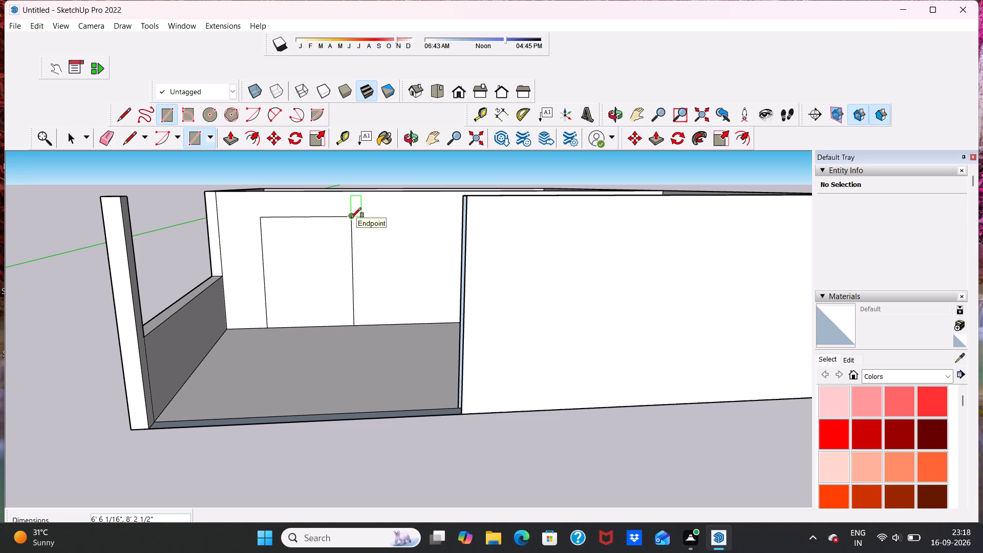
key("space")
Push the door rectangle 9" through the partition wall to cut a doorway between the two rooms.
scroll(252, 226, "down", 9)
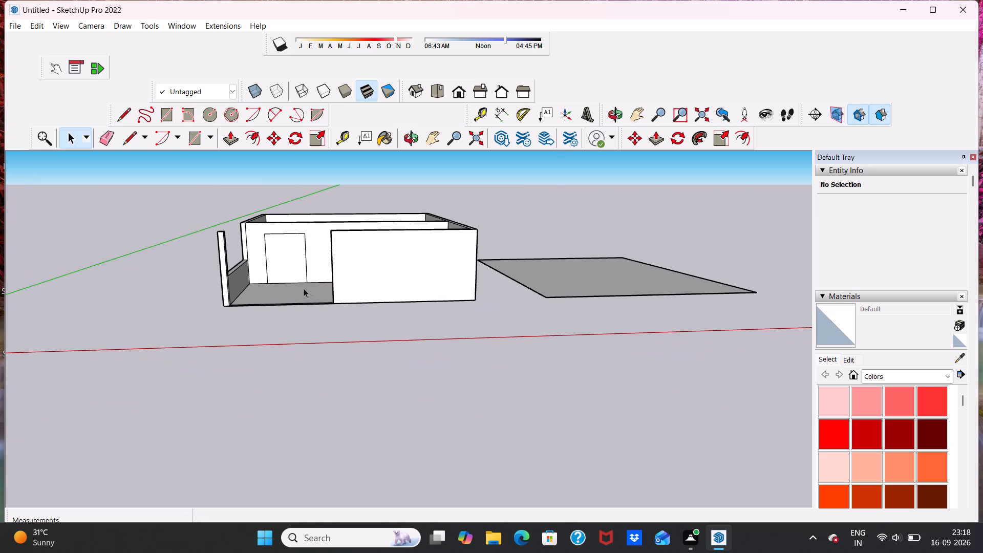
middle_click_drag(304, 288, 294, 258)
middle_click_drag(300, 247, 244, 331)
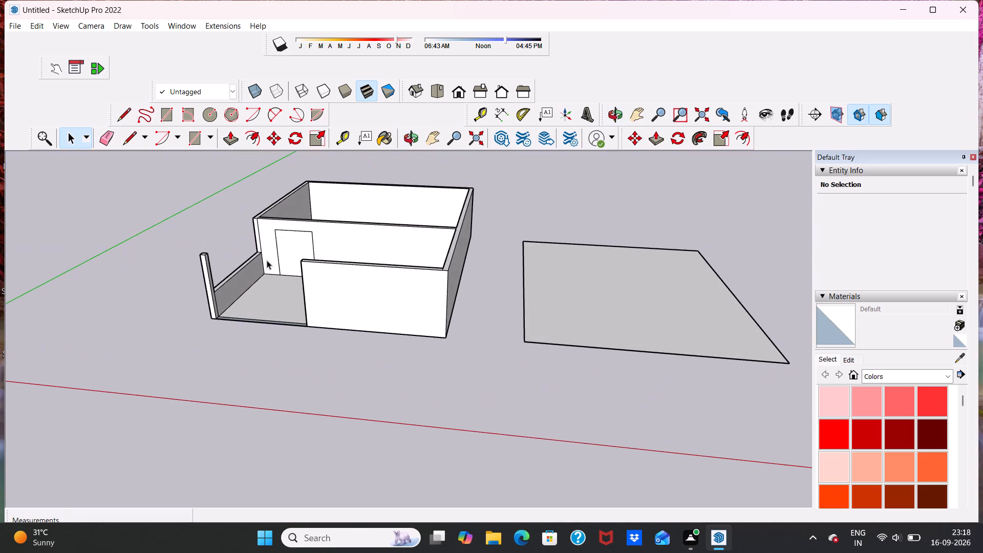
scroll(283, 236, "up", 5)
middle_click_drag(289, 257, 287, 265)
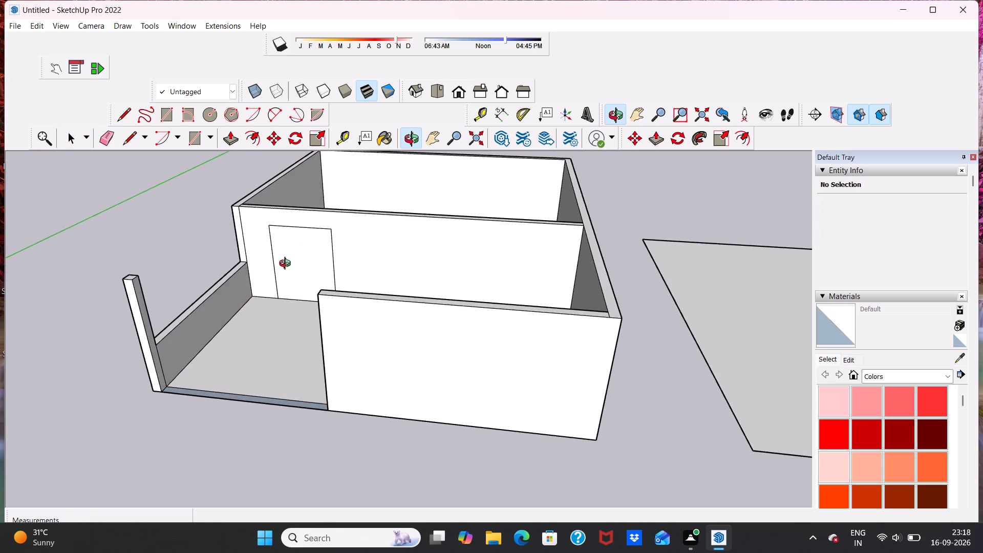
middle_click_drag(287, 265, 242, 302)
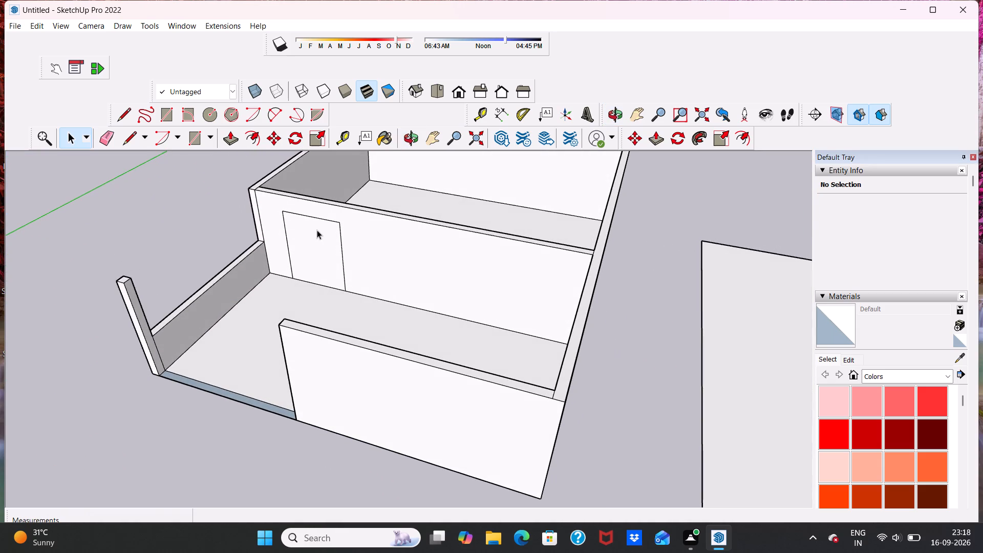
scroll(344, 227, "up", 4)
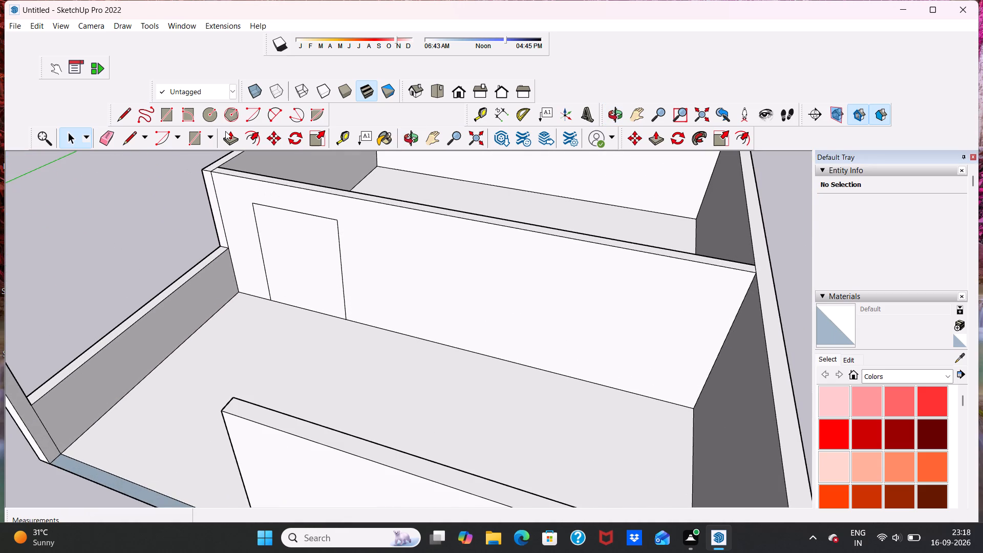
left_click(229, 137)
scroll(336, 233, "down", 5)
scroll(331, 205, "up", 6)
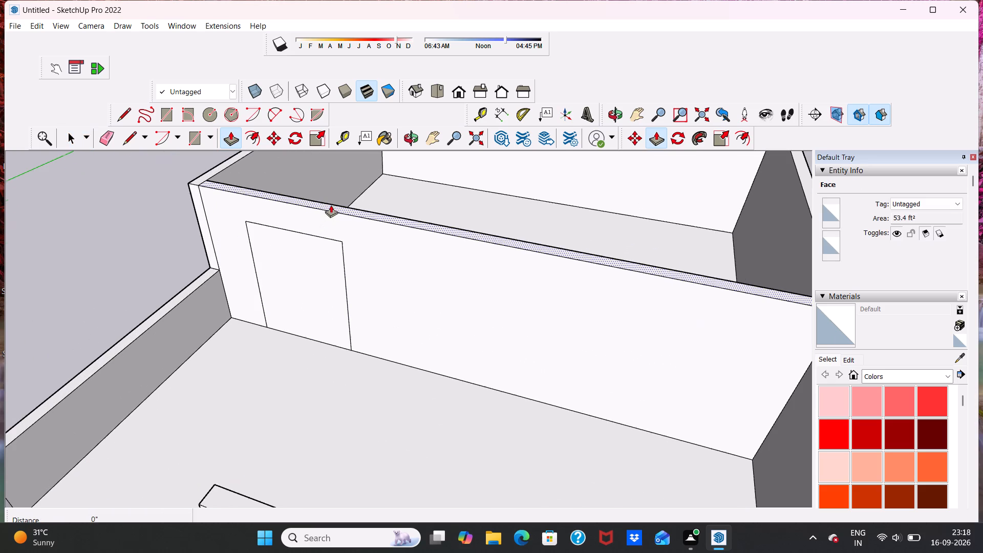
left_click(319, 253)
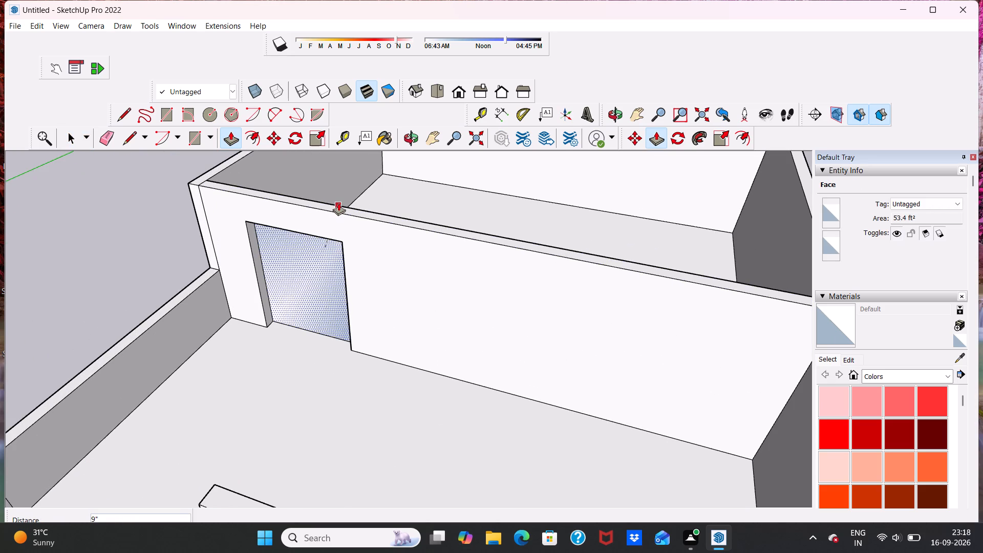
left_click(338, 203)
scroll(338, 280, "down", 7)
middle_click_drag(315, 321, 378, 259)
key("space")
Examine the new doorway and the building beside the merged floor panel from low and raised front angles.
middle_click_drag(303, 359, 333, 326)
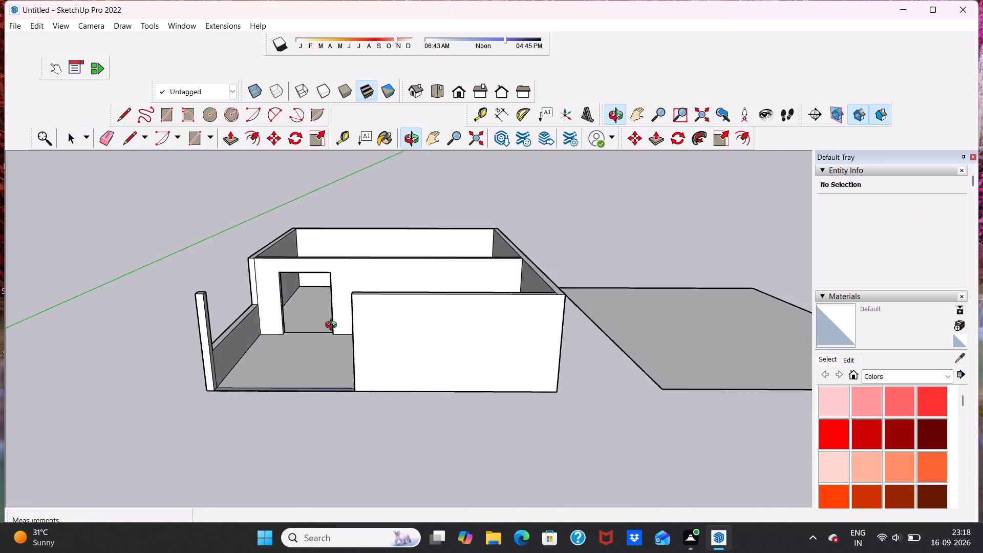
middle_click_drag(333, 326, 333, 327)
scroll(332, 320, "up", 1)
scroll(331, 316, "down", 7)
scroll(303, 392, "up", 1)
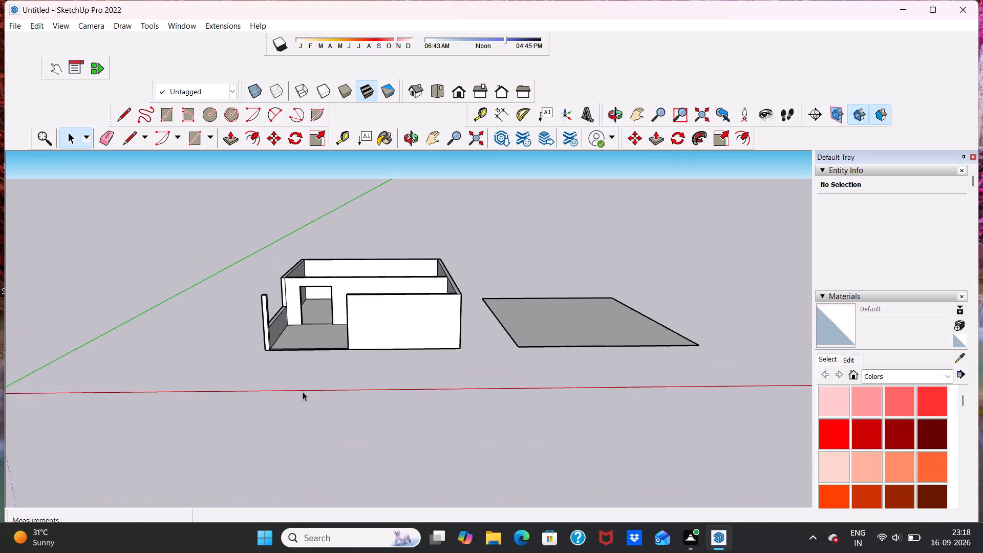
scroll(303, 392, "up", 3)
scroll(323, 369, "down", 2)
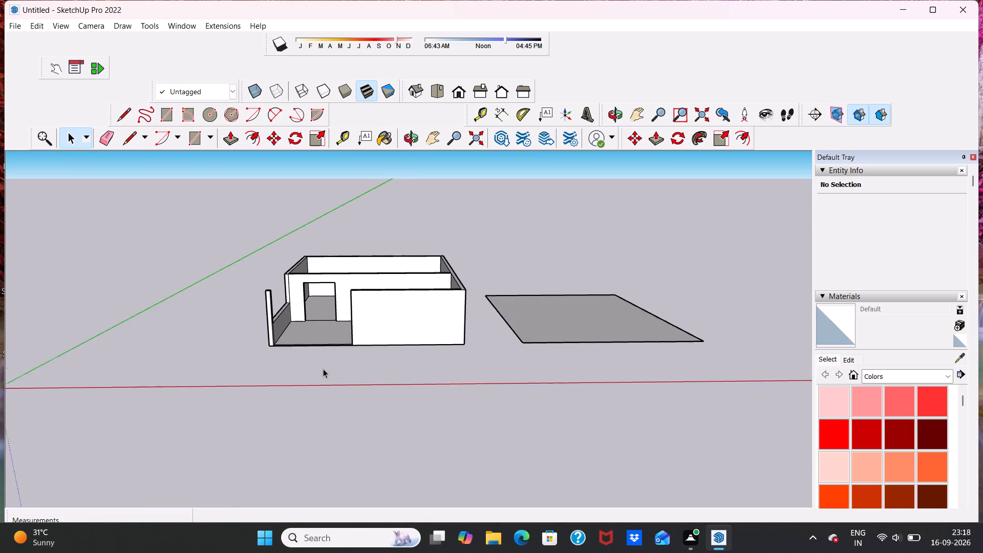
scroll(323, 369, "down", 2)
scroll(377, 331, "up", 1)
middle_click_drag(365, 341, 372, 302)
middle_click_drag(371, 304, 350, 372)
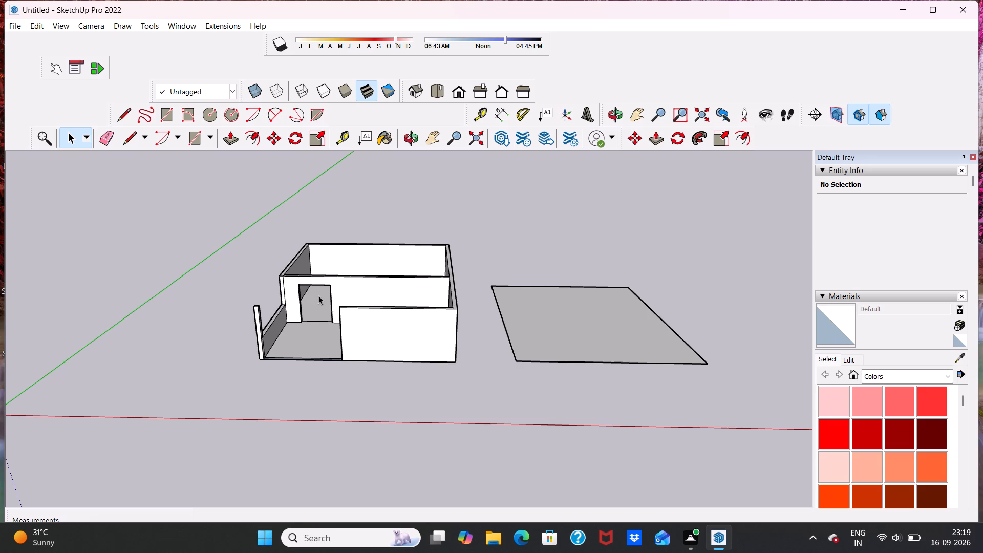
middle_click_drag(321, 317, 360, 290)
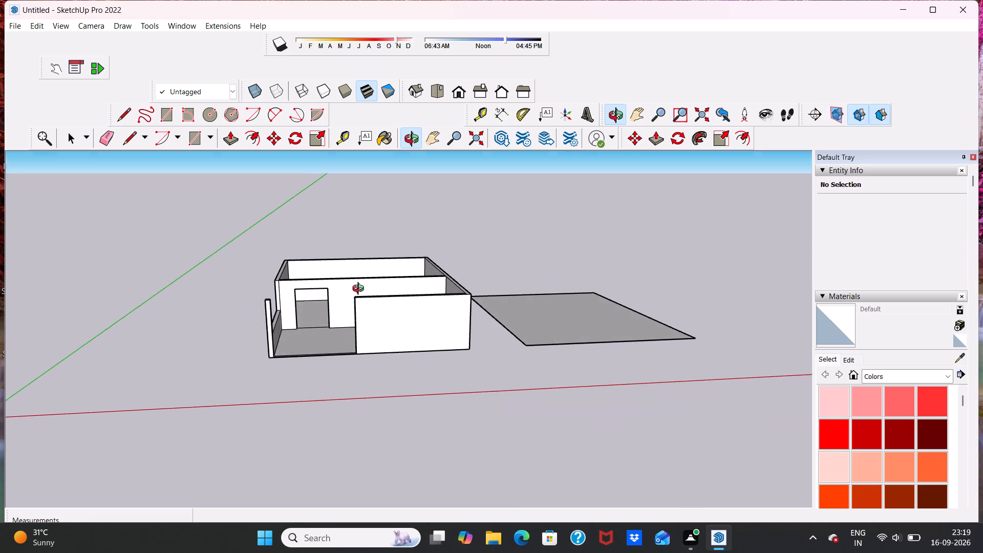
middle_click_drag(360, 290, 339, 274)
middle_click_drag(407, 288, 397, 370)
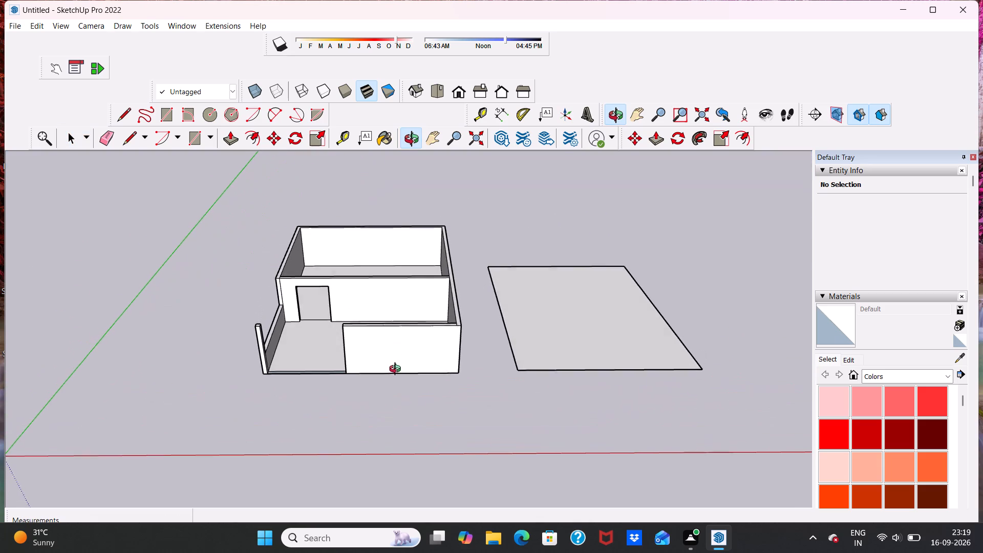
middle_click_drag(397, 370, 397, 371)
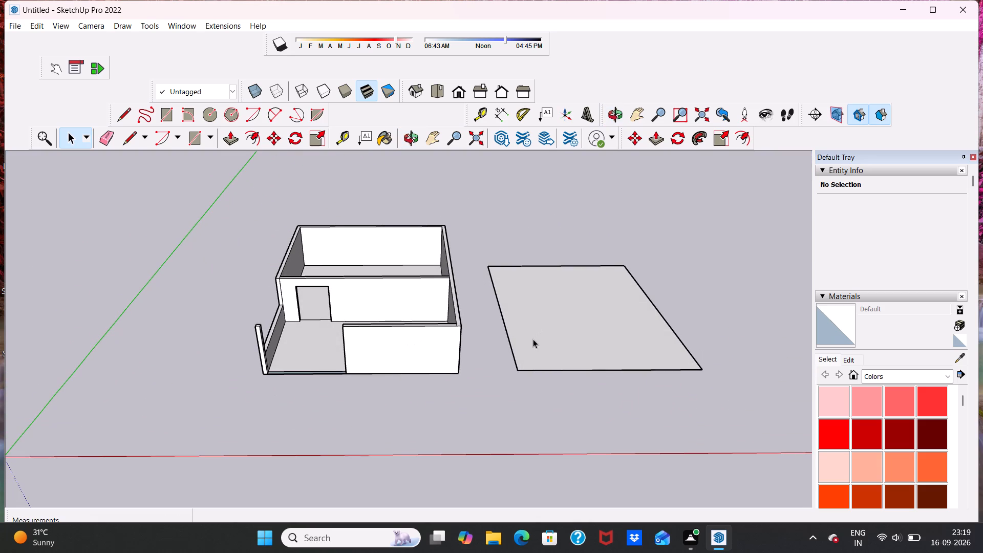
Copy the merged floor panel with its edges about 46' 1" onto the wall tops, matching its front corner to the inner wall corner, and clear the selection.
double_click(533, 339)
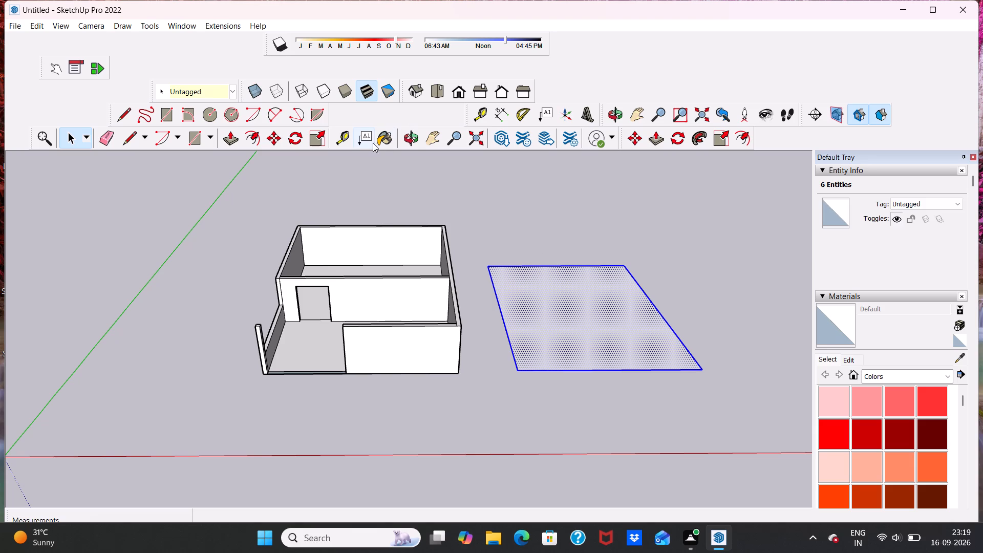
left_click(638, 140)
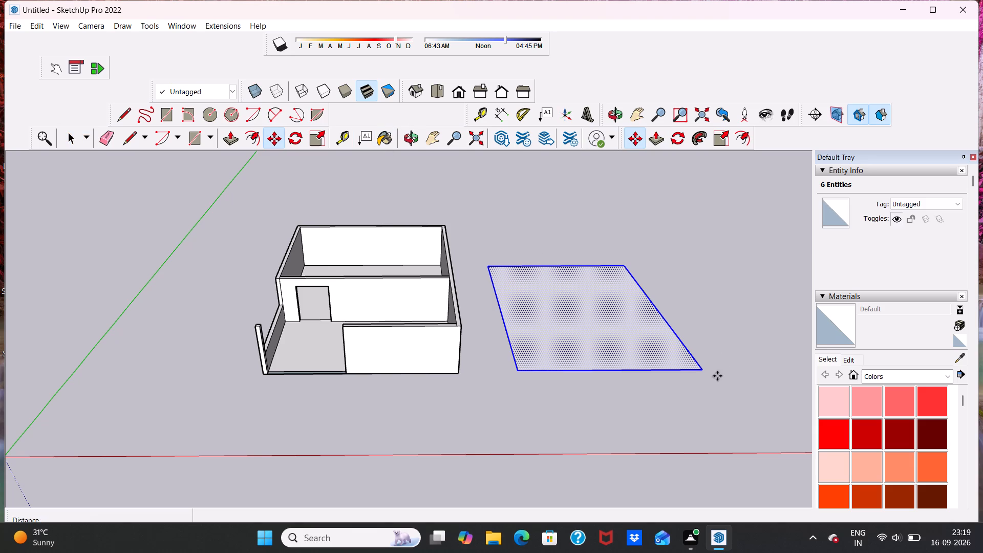
left_click(701, 372)
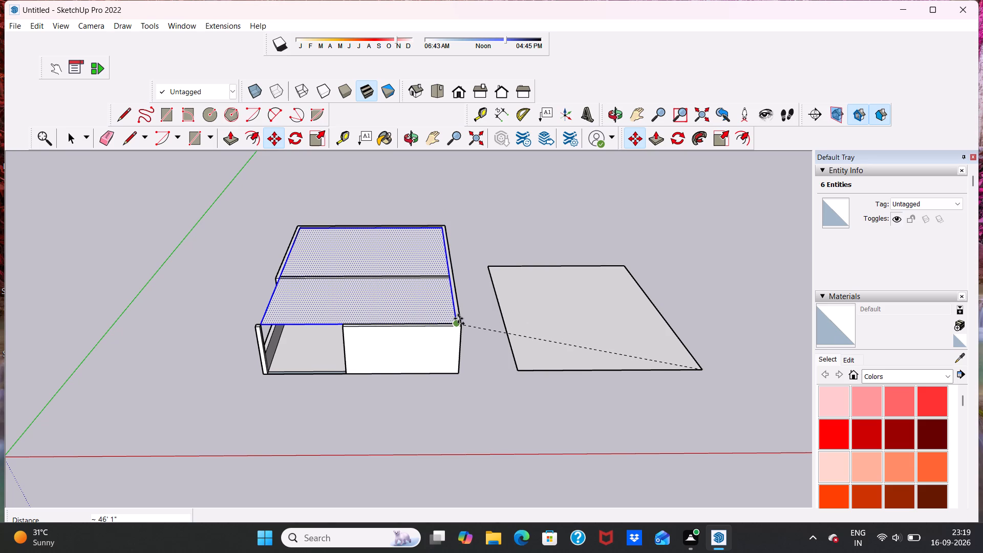
left_click(458, 318)
key("space")
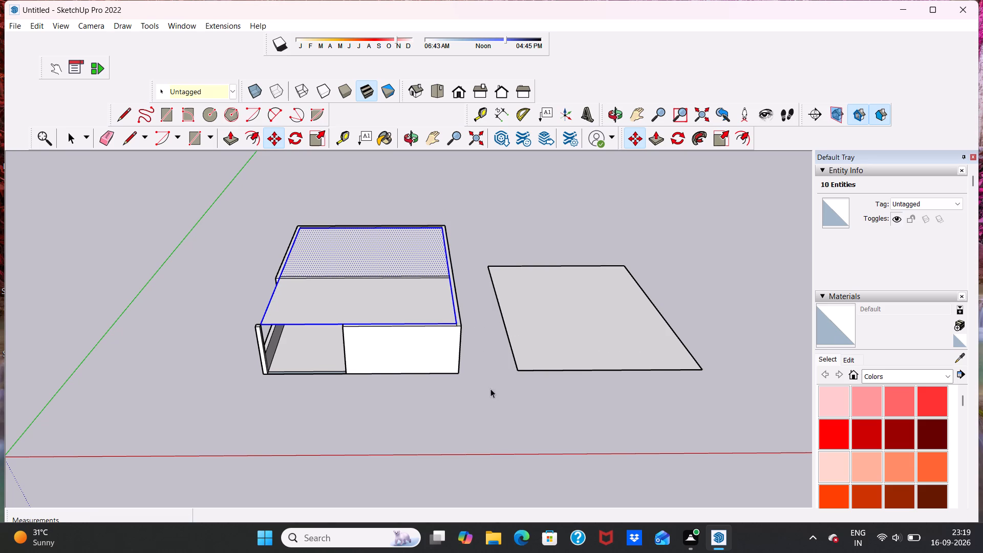
left_click(487, 403)
Examine how the copied roof panel fits the wall tops from the front, the open side and the rear.
scroll(301, 331, "up", 8)
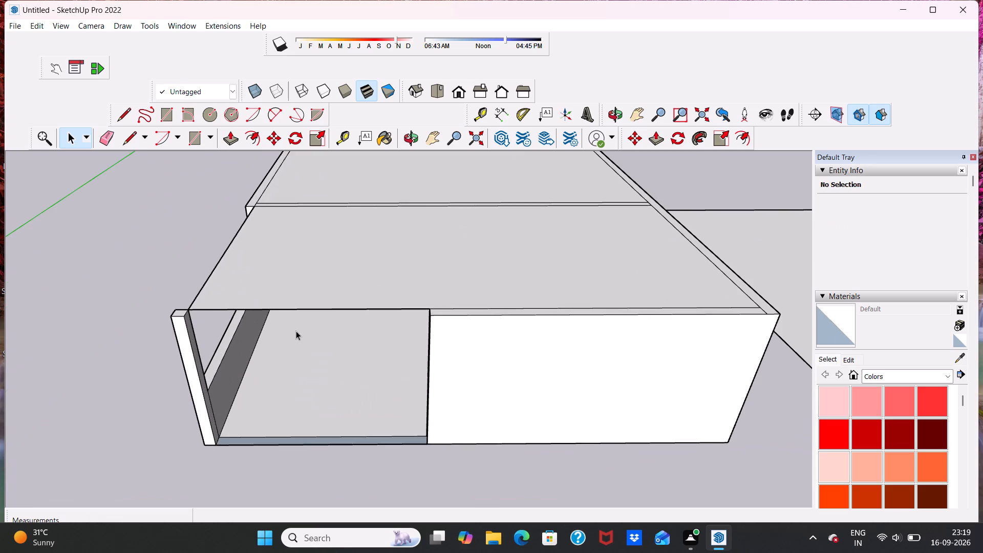
scroll(329, 312, "down", 4)
middle_click_drag(350, 353, 363, 289)
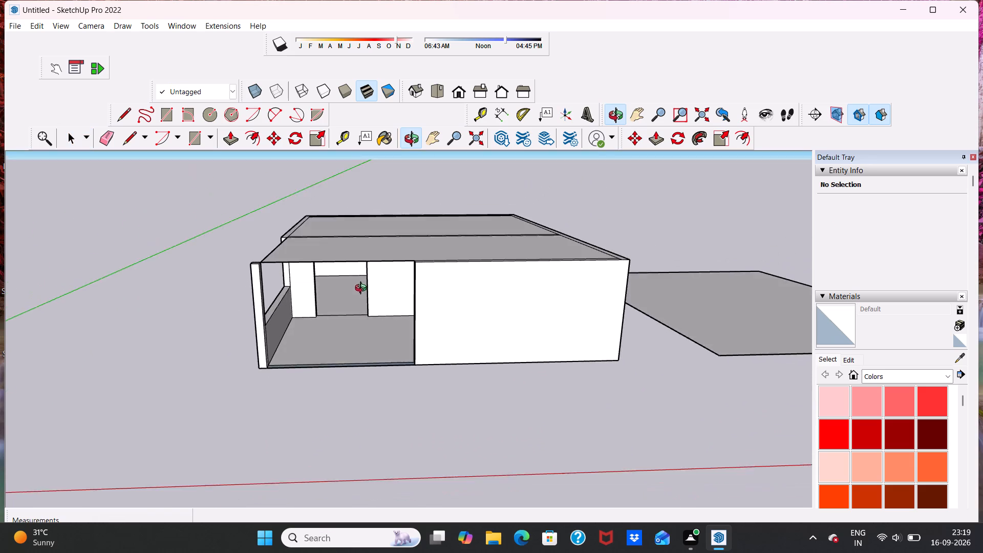
middle_click_drag(363, 289, 359, 251)
scroll(351, 275, "up", 6)
scroll(351, 275, "down", 5)
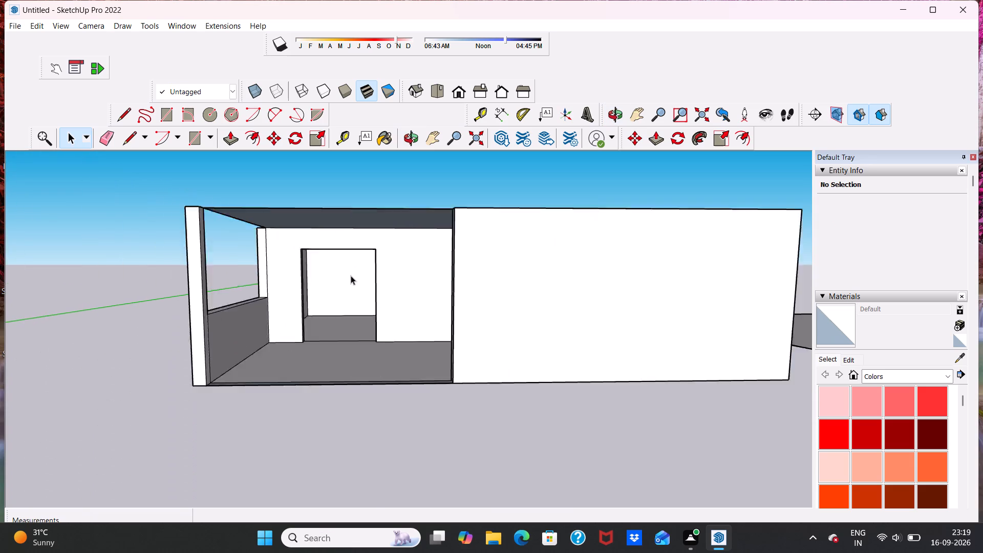
scroll(351, 275, "down", 4)
middle_click_drag(356, 273, 341, 399)
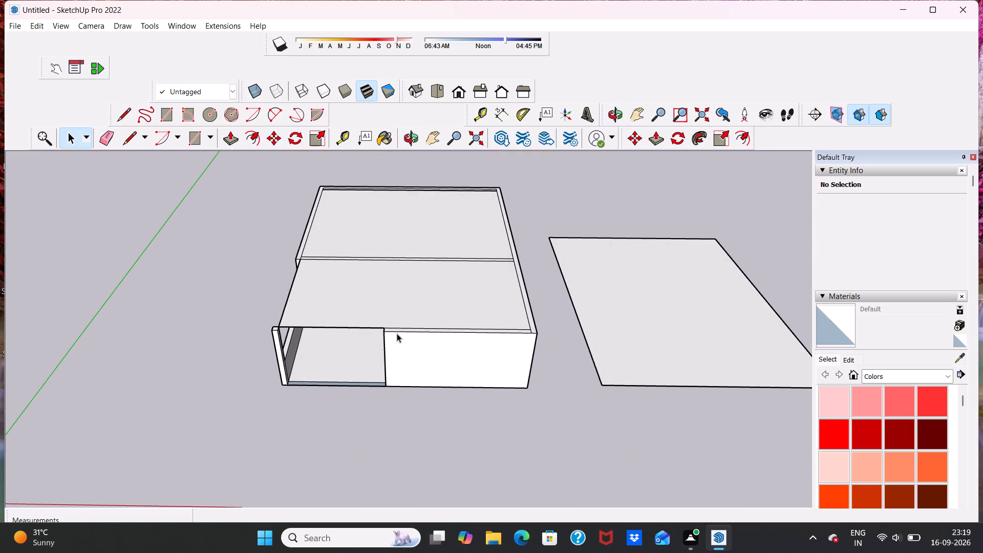
scroll(400, 327, "up", 8)
scroll(402, 327, "down", 7)
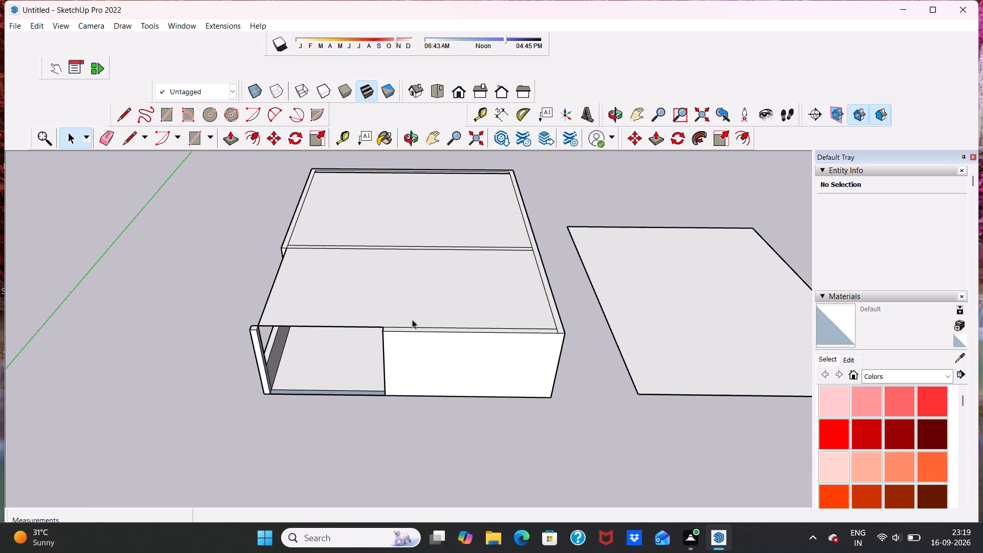
middle_click_drag(315, 218, 489, 243)
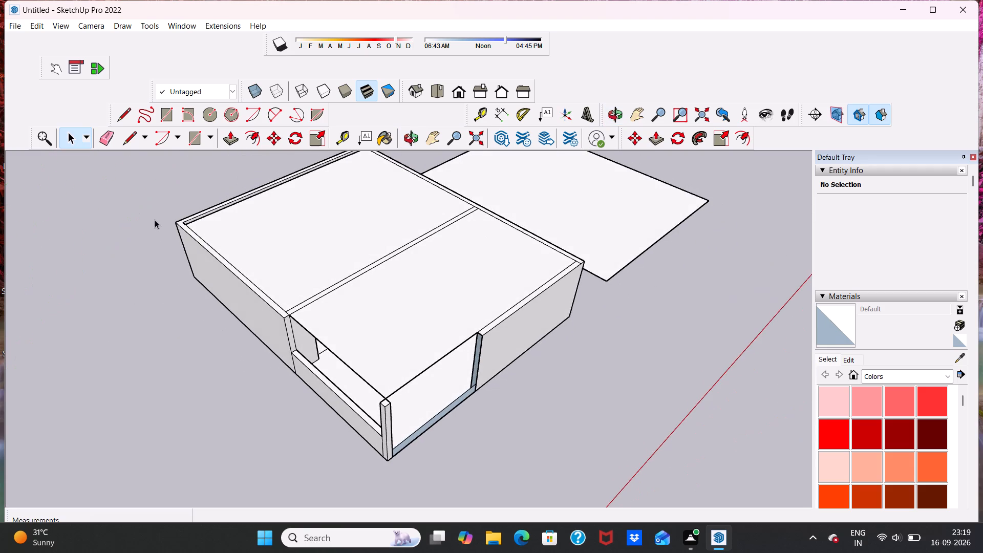
middle_click_drag(155, 220, 424, 233)
scroll(134, 338, "up", 4)
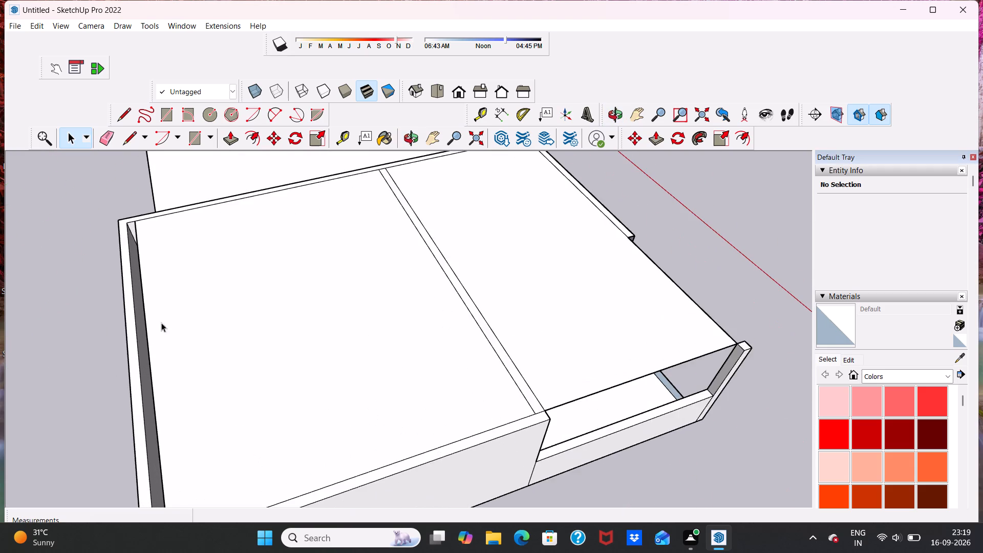
Examine how the copied roof panel covers the walls, including the gap along the rear wall and the open front side.
scroll(188, 305, "down", 7)
middle_click_drag(184, 361, 283, 306)
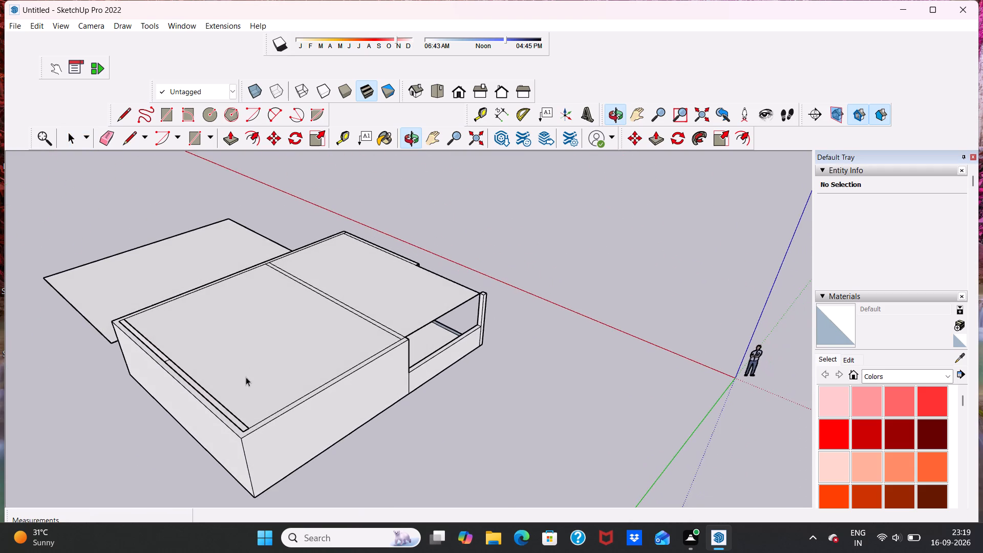
scroll(218, 428, "up", 12)
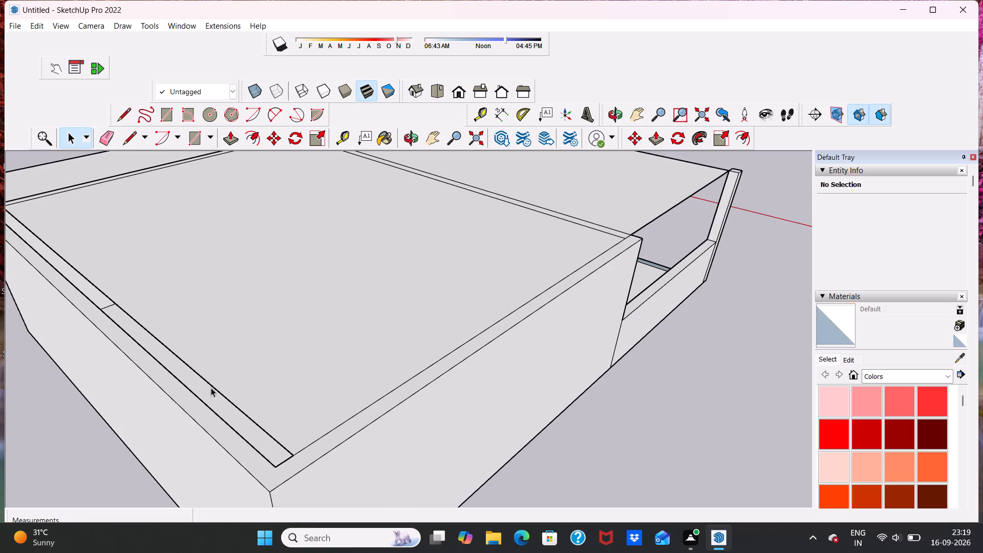
scroll(226, 379, "down", 11)
middle_click_drag(214, 373, 219, 448)
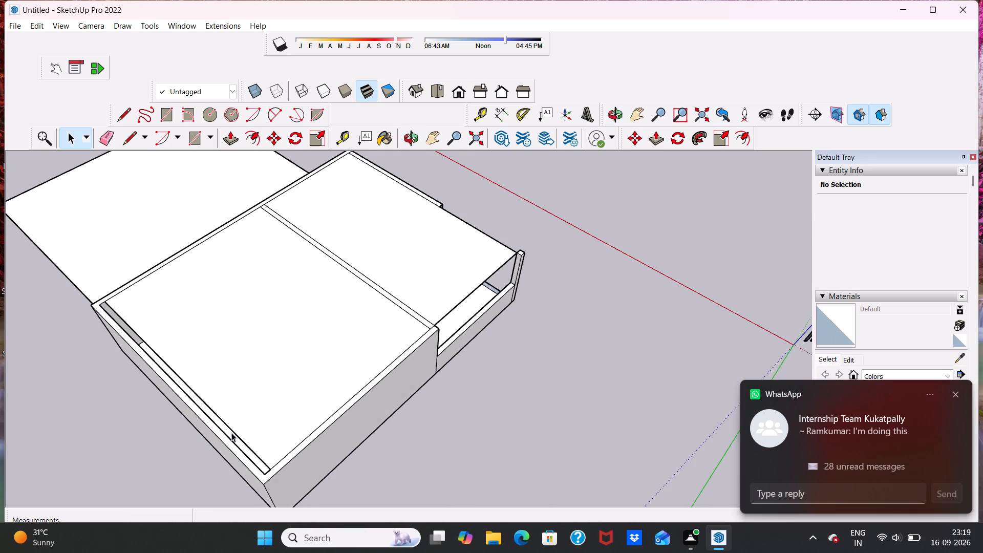
scroll(184, 399, "up", 20)
scroll(137, 359, "up", 2)
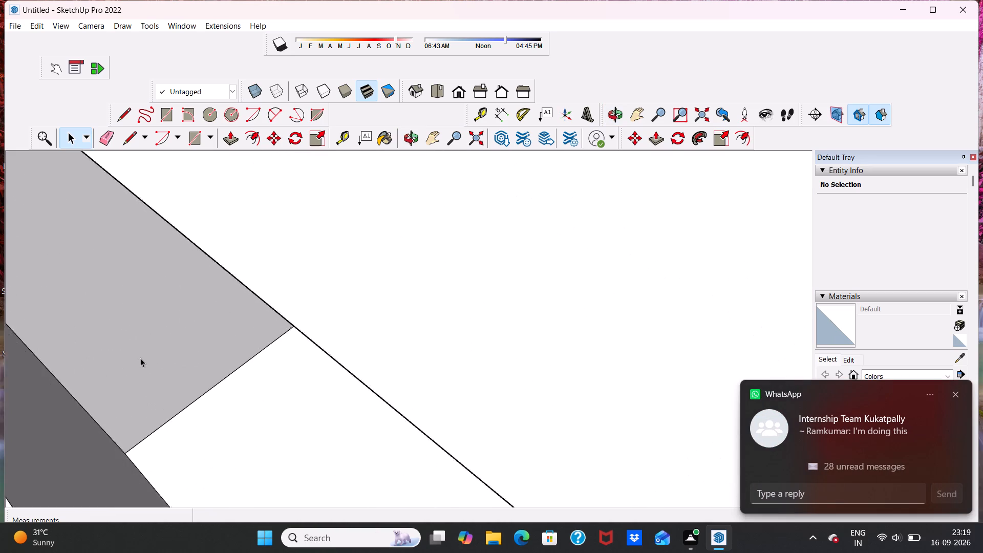
scroll(140, 358, "up", 5)
scroll(148, 353, "down", 20)
scroll(148, 353, "down", 9)
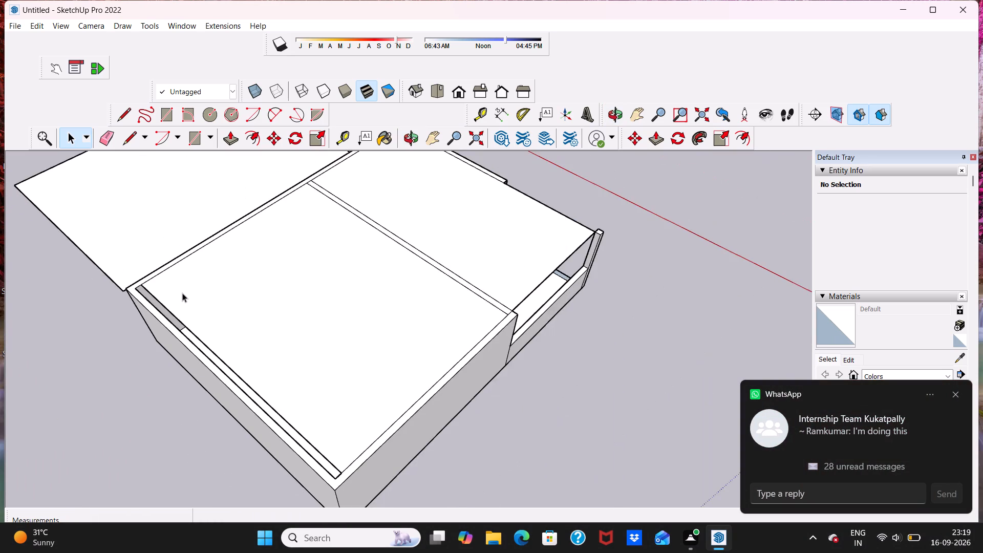
scroll(190, 287, "down", 6)
middle_click_drag(477, 312, 72, 341)
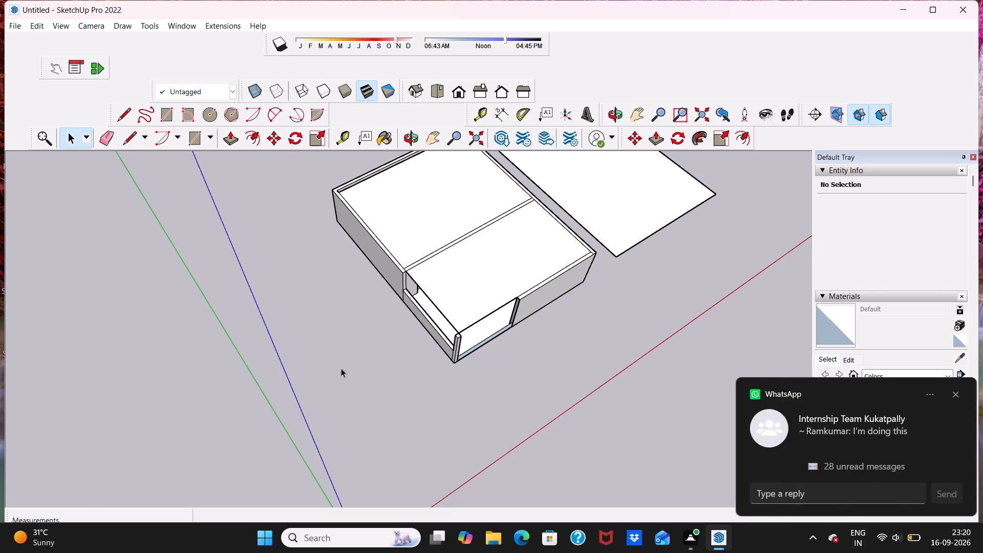
middle_click_drag(419, 388, 278, 303)
middle_click_drag(389, 378, 336, 305)
scroll(442, 365, "up", 2)
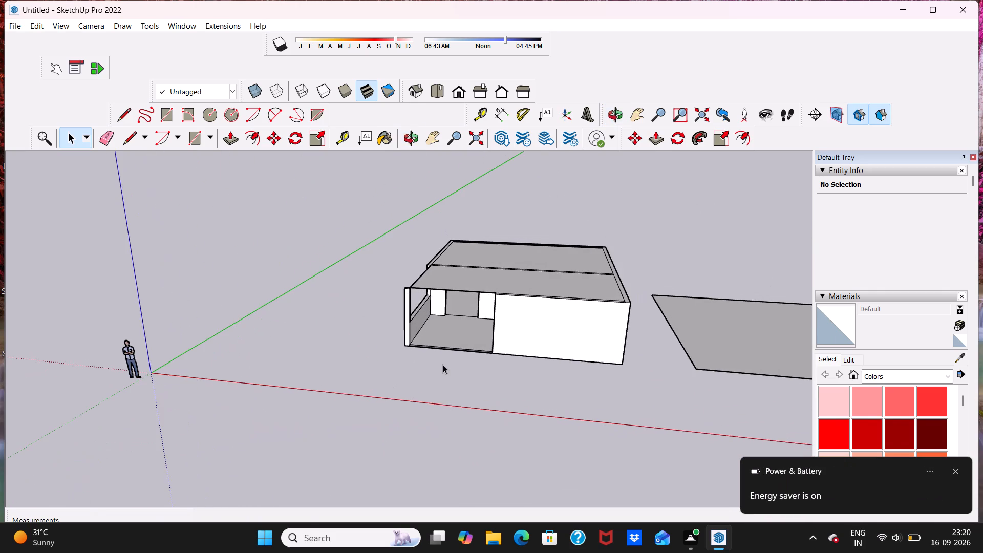
scroll(441, 353, "down", 6)
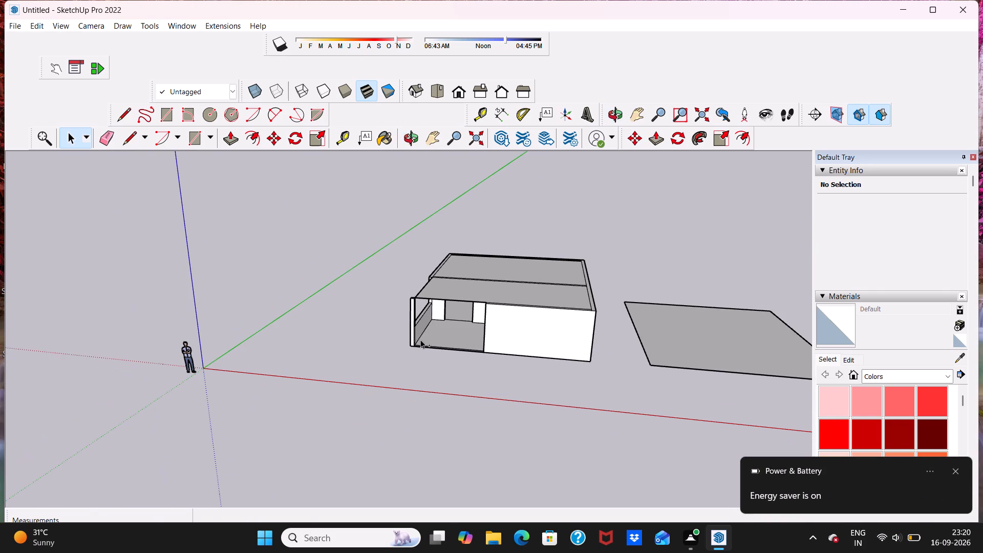
Undo the copy of the floor panel placed on the wall tops.
key("ctrl+z")
scroll(576, 338, "up", 7)
scroll(575, 336, "down", 7)
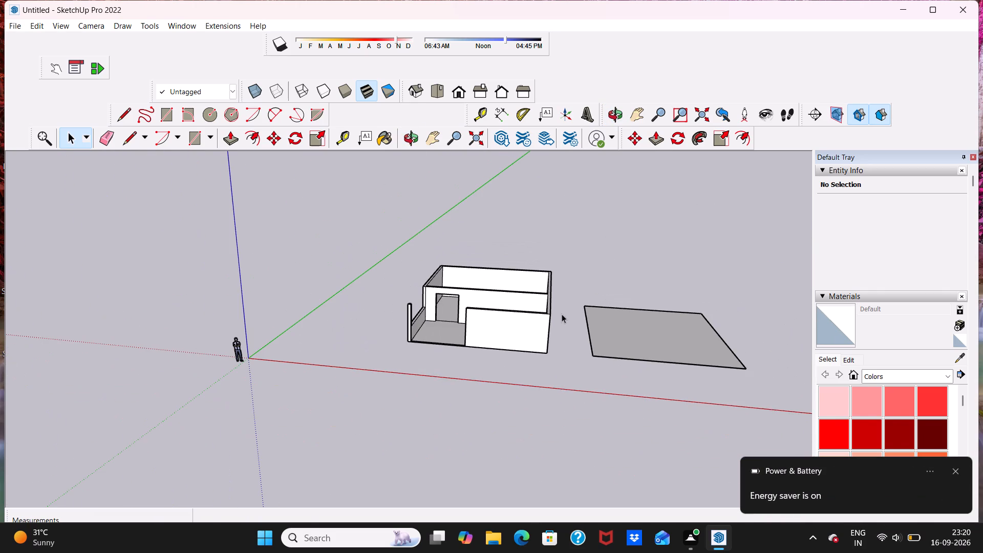
In top view, draw a 9" deep strip along the full rear edge of the floor panel beside the building.
scroll(658, 373, "up", 4)
middle_click_drag(652, 364, 646, 377)
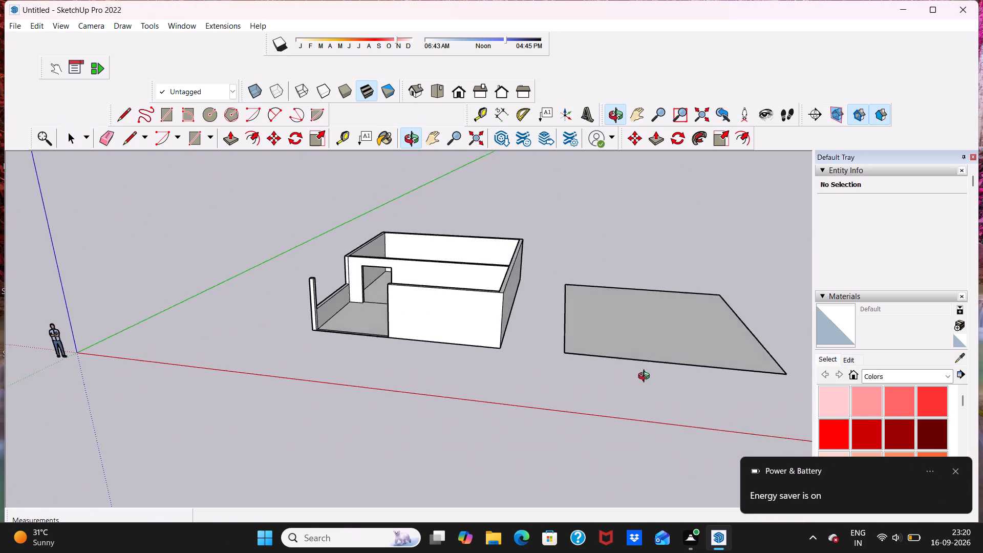
middle_click_drag(646, 377, 678, 454)
scroll(669, 434, "down", 3)
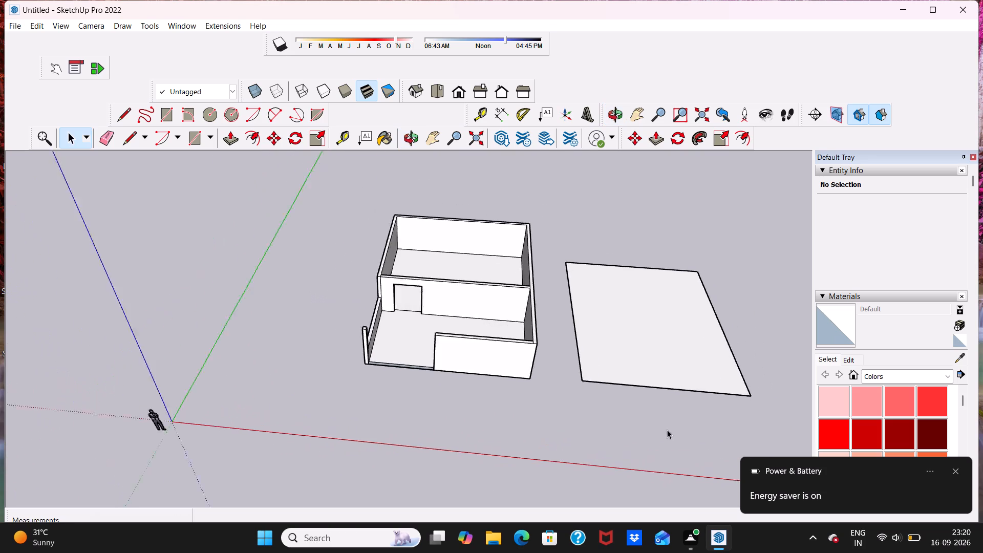
scroll(667, 430, "down", 3)
middle_click_drag(637, 412, 613, 476)
scroll(636, 413, "up", 1)
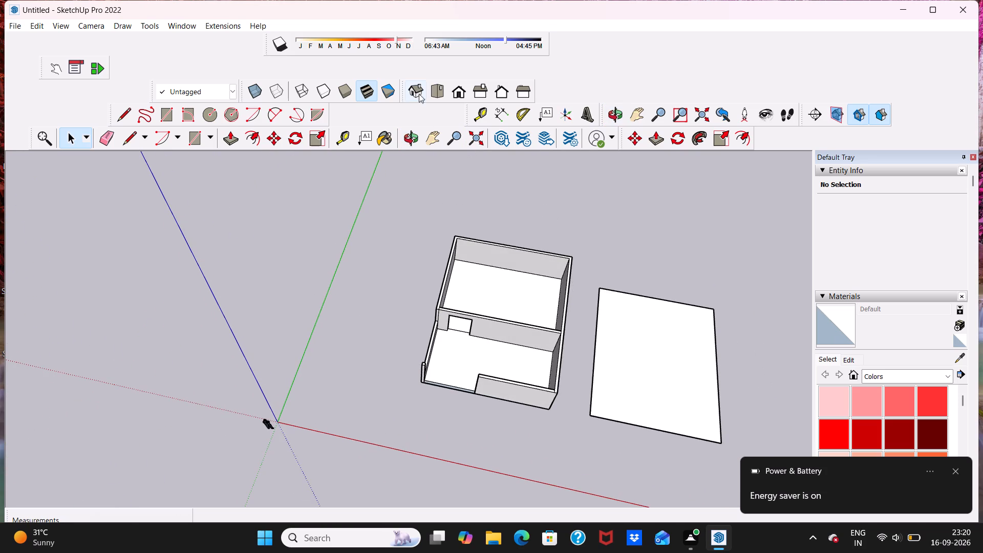
left_click(437, 87)
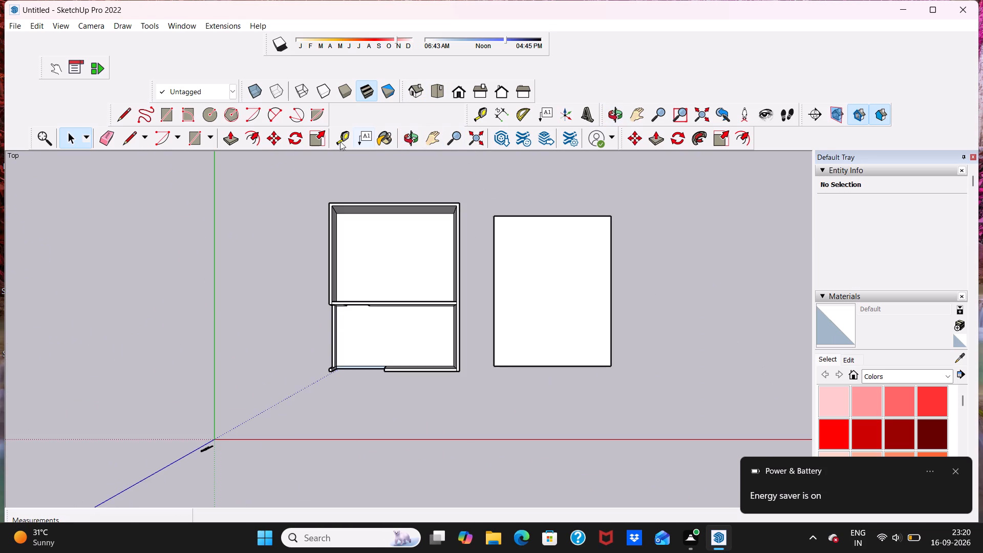
left_click(127, 113)
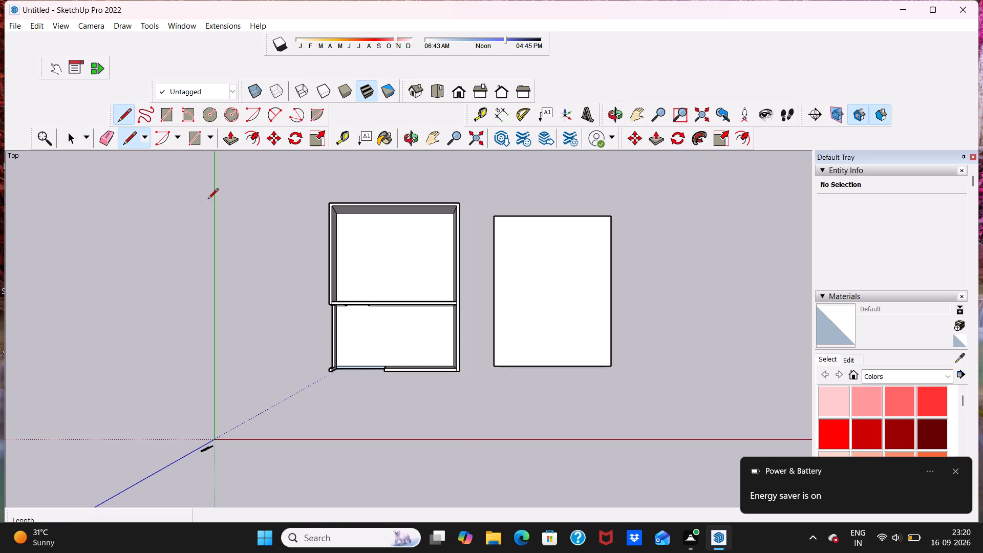
scroll(504, 419, "up", 5)
scroll(497, 397, "down", 4)
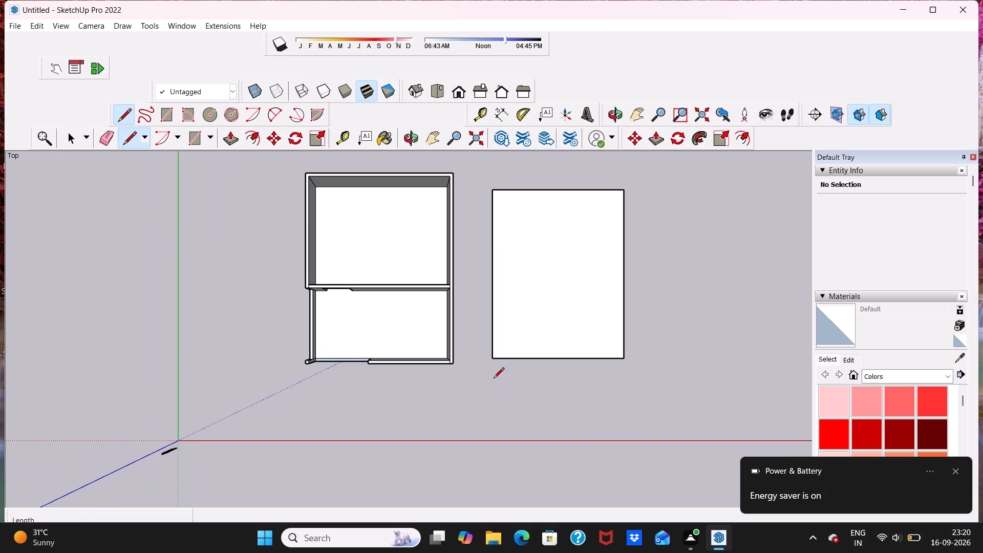
scroll(503, 175, "up", 10)
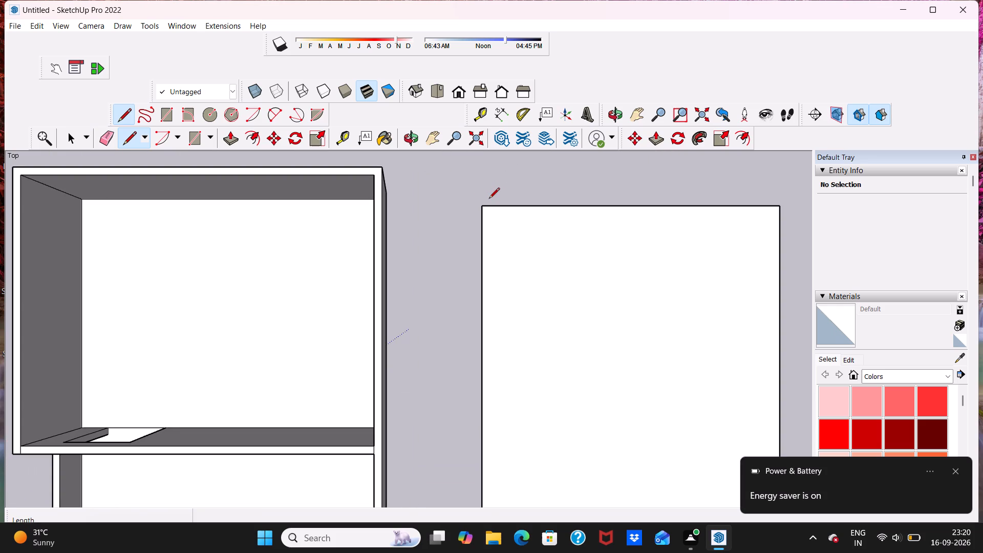
left_click(483, 204)
type("9\"")
key("Return")
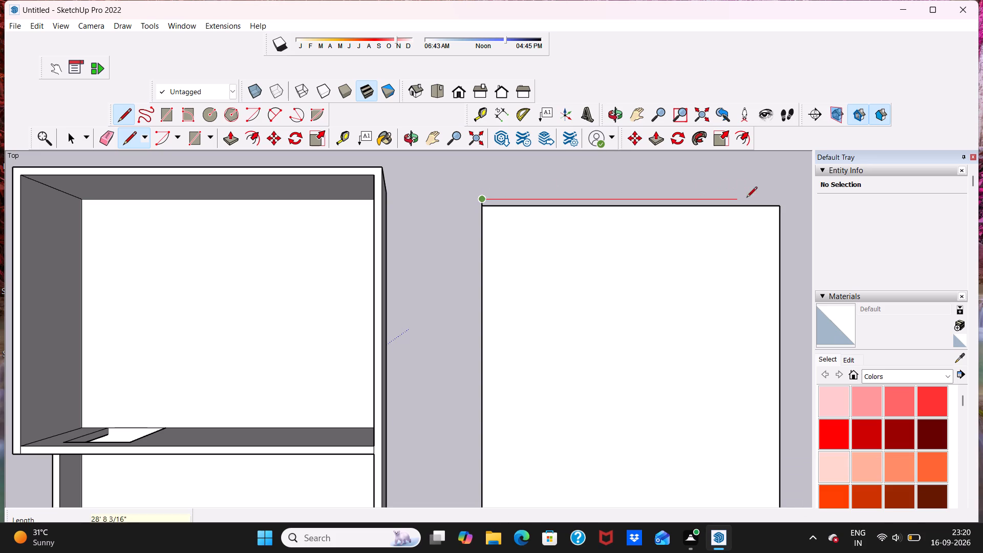
left_click(781, 197)
left_click(782, 205)
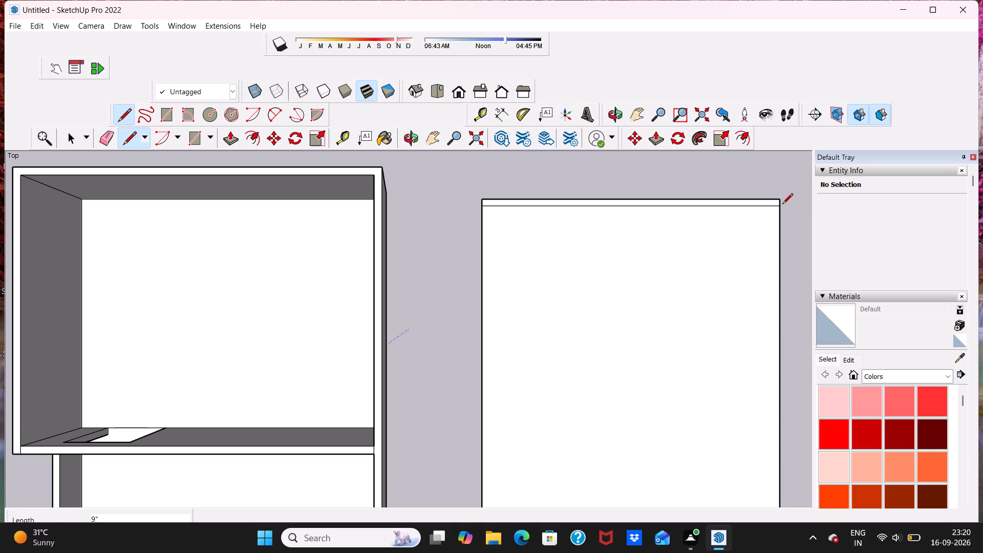
key("space")
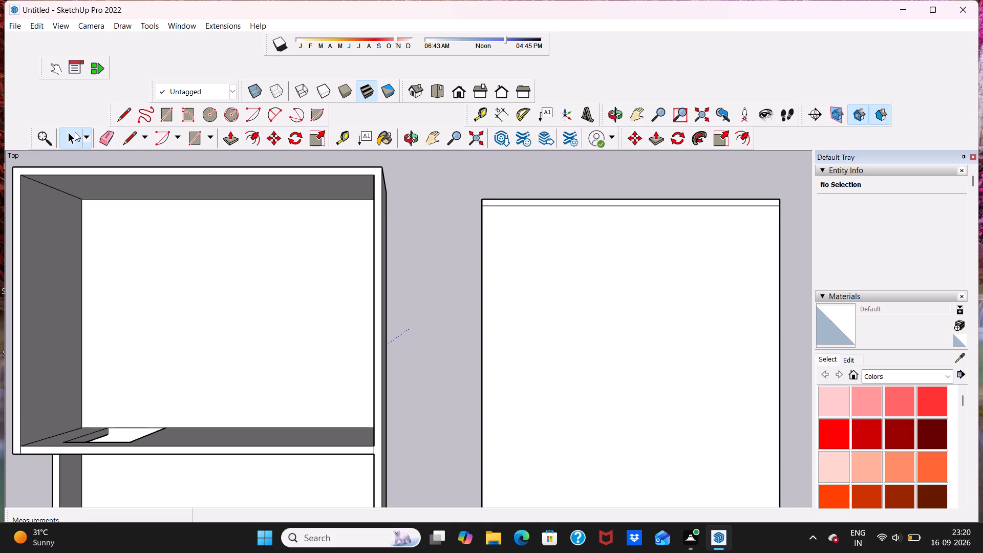
Erase the dividing edge between the 9" strip and the panel to merge them into one face.
left_click(103, 136)
scroll(601, 201, "up", 6)
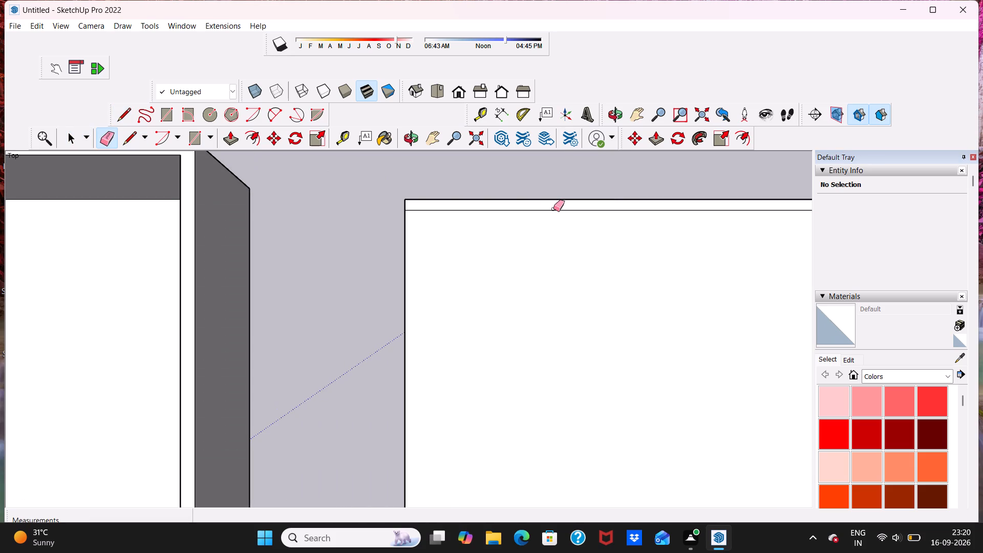
left_click(553, 209)
left_click(553, 209)
scroll(553, 204, "down", 16)
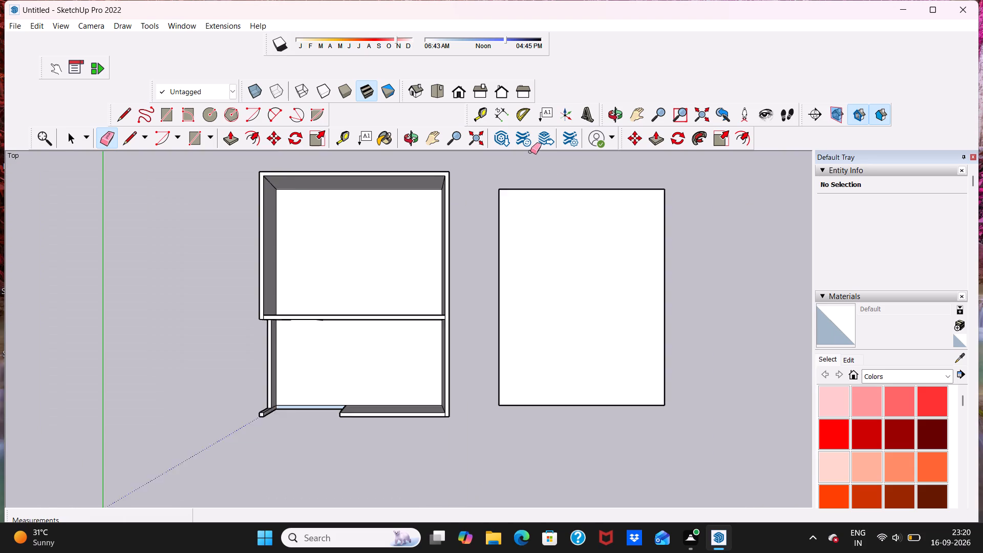
scroll(530, 152, "down", 5)
key("space")
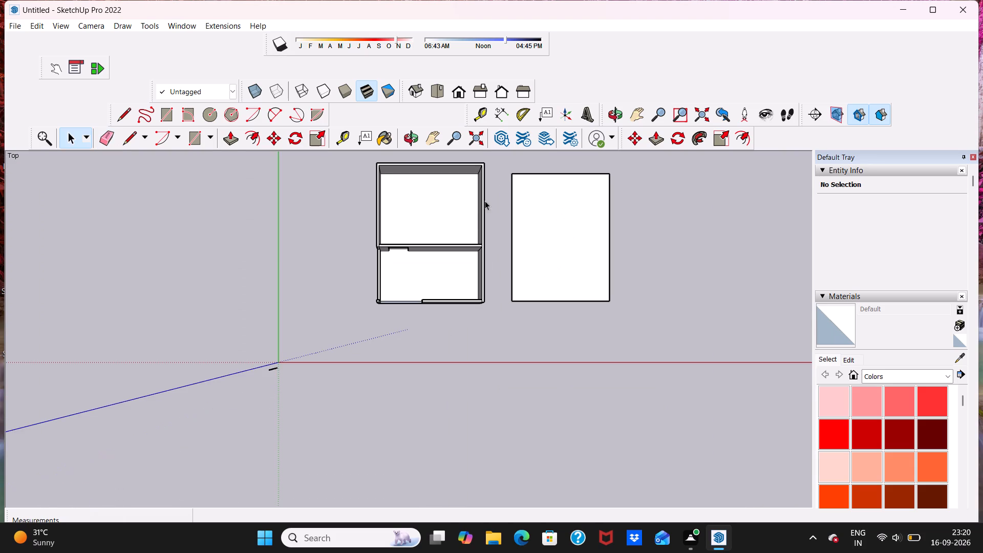
Push/Pull the extended panel beside the building up 9" to form a slab.
scroll(489, 192, "up", 3)
scroll(555, 356, "down", 1)
middle_click_drag(551, 366, 558, 222)
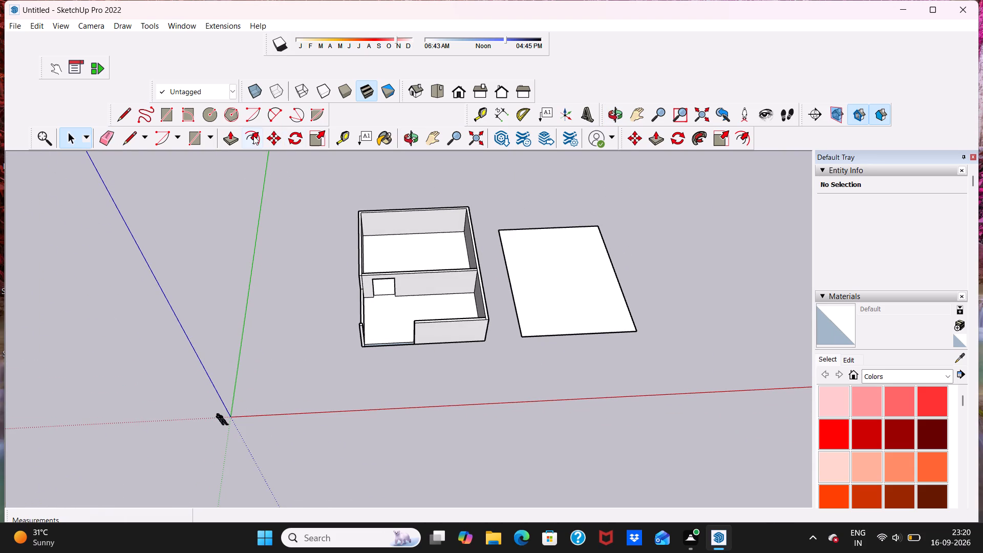
left_click(236, 142)
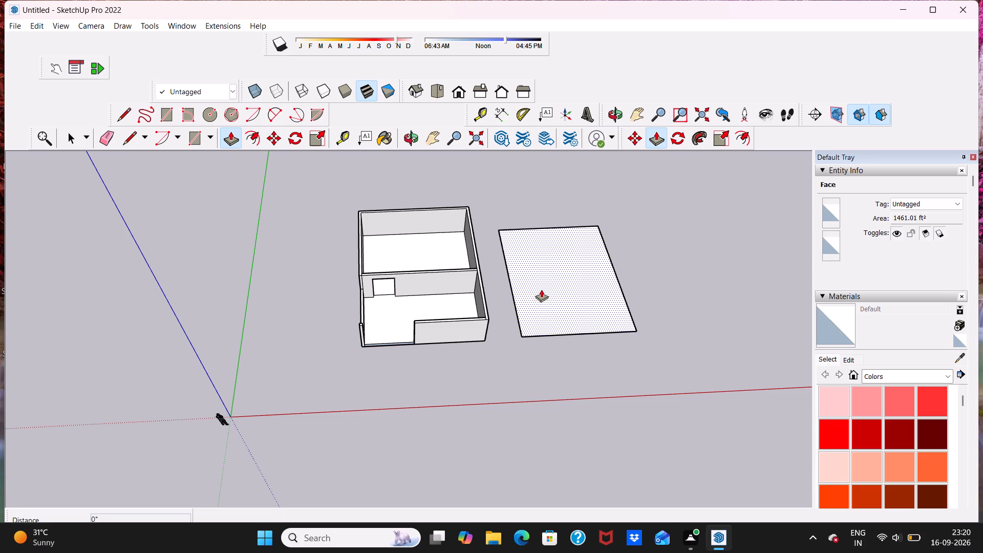
left_click(541, 289)
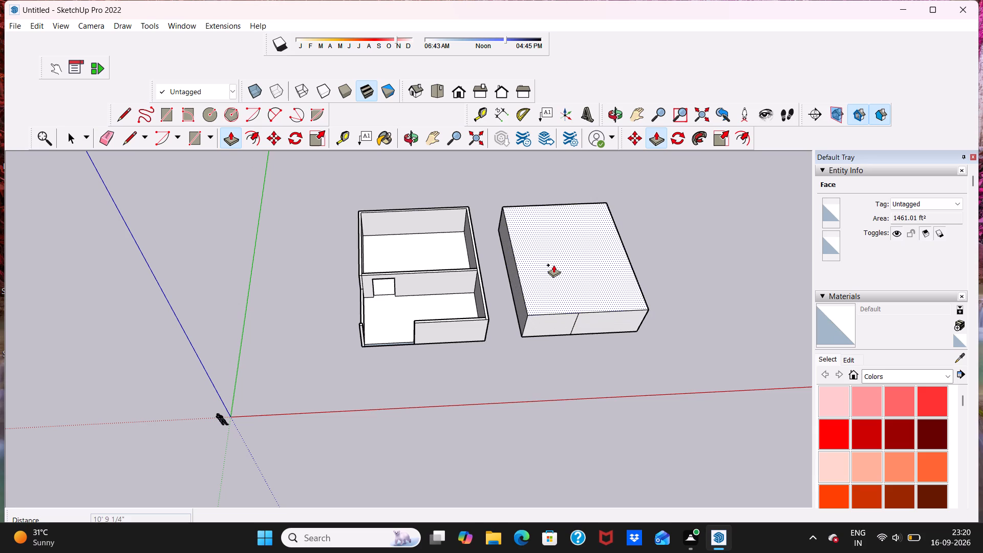
type("9\"")
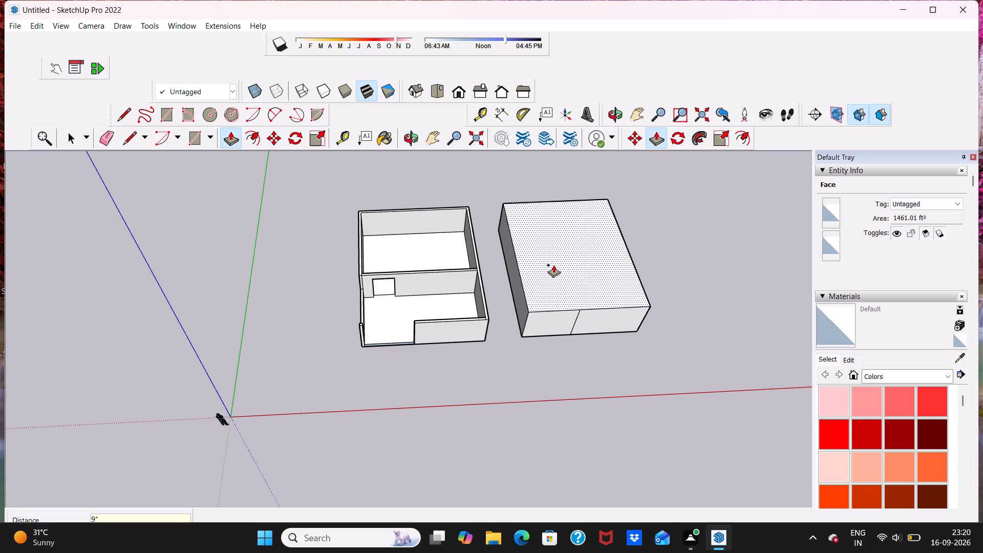
key("Return")
key("space")
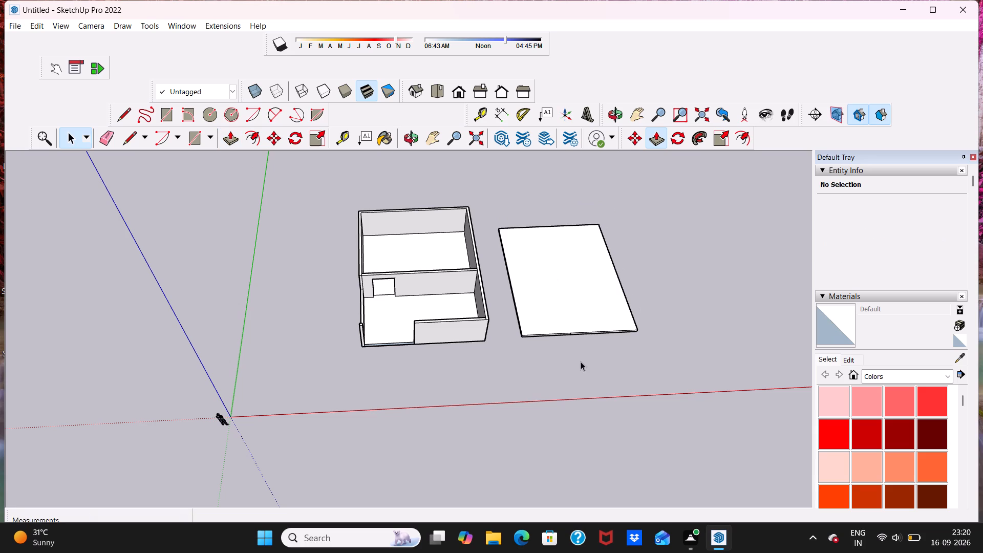
Erase the short vertical seam edge on the slab's front side face.
middle_click_drag(574, 359, 539, 231)
scroll(575, 330, "up", 13)
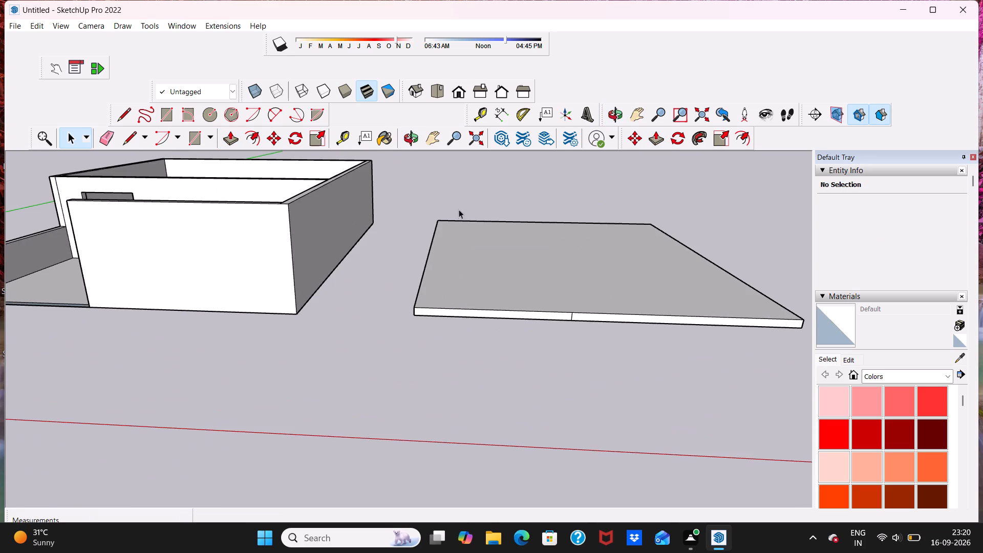
left_click(108, 136)
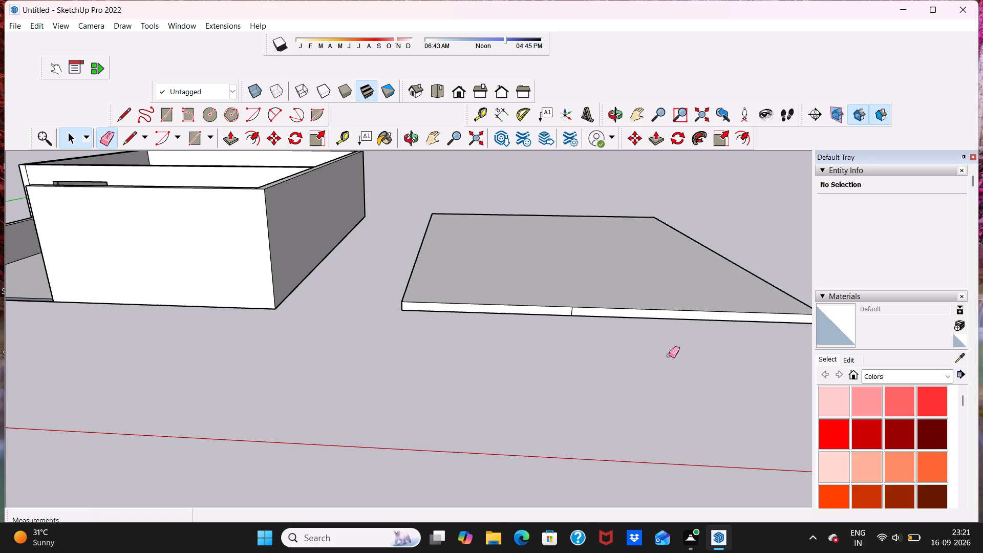
scroll(640, 344, "up", 9)
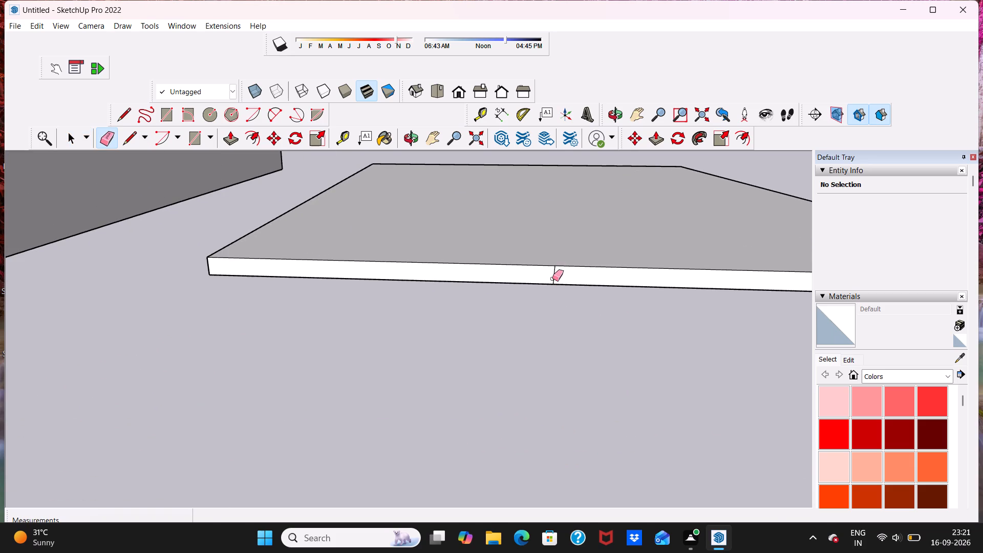
left_click(552, 279)
scroll(560, 308, "down", 20)
scroll(560, 308, "down", 2)
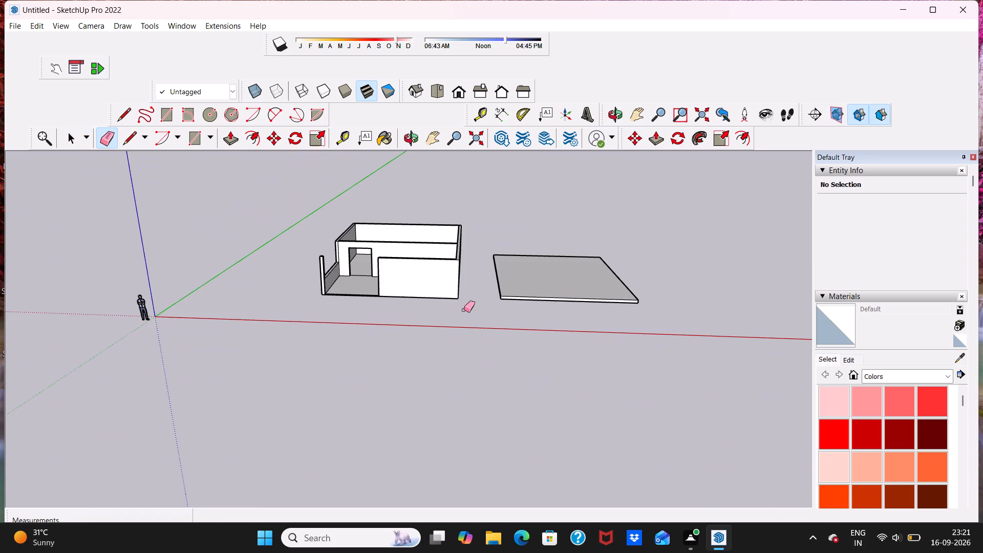
middle_click(454, 289)
key("space")
Make the whole 9" slab beside the building, with all its faces and edges, into a group.
middle_click_drag(464, 289, 468, 408)
scroll(471, 347, "up", 5)
scroll(471, 347, "down", 4)
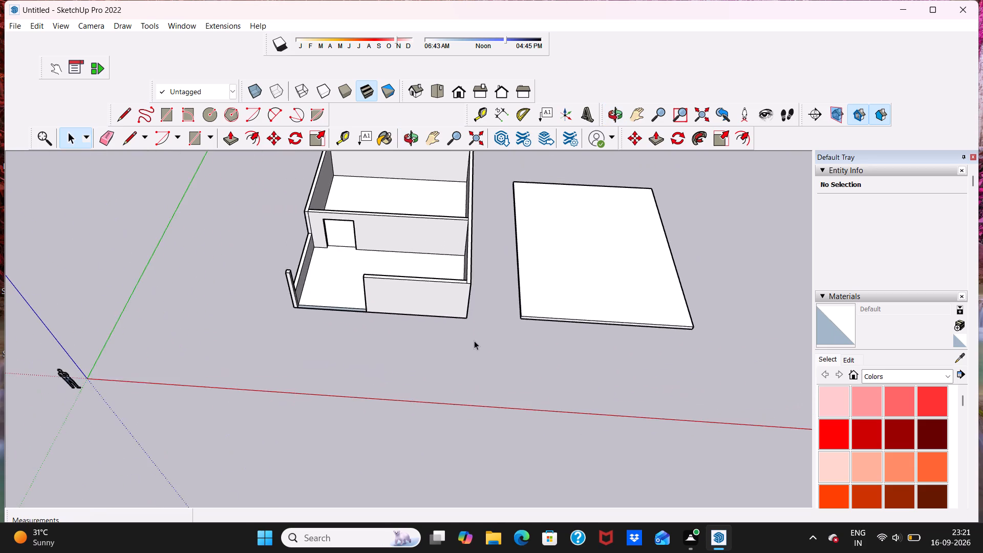
scroll(474, 341, "down", 2)
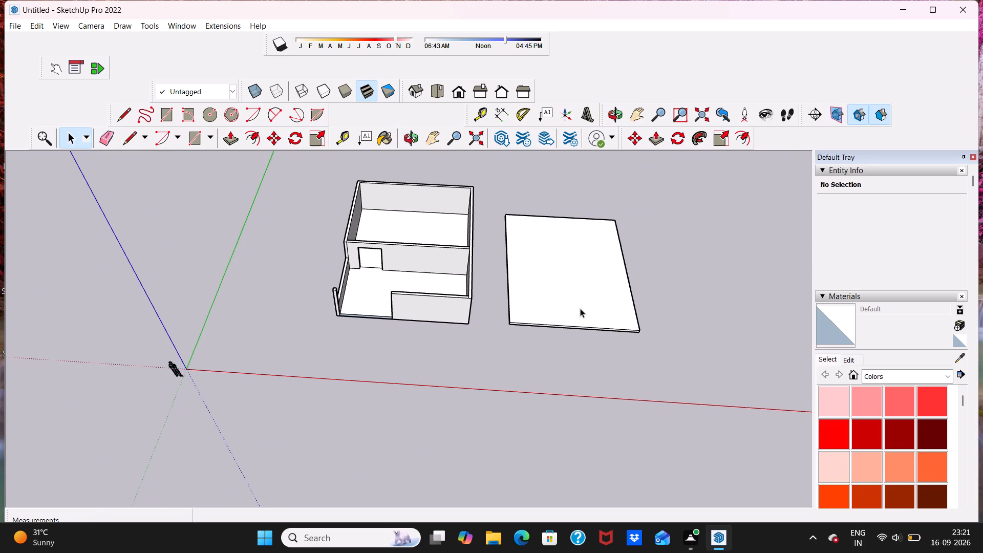
triple_click(579, 318)
right_click(579, 319)
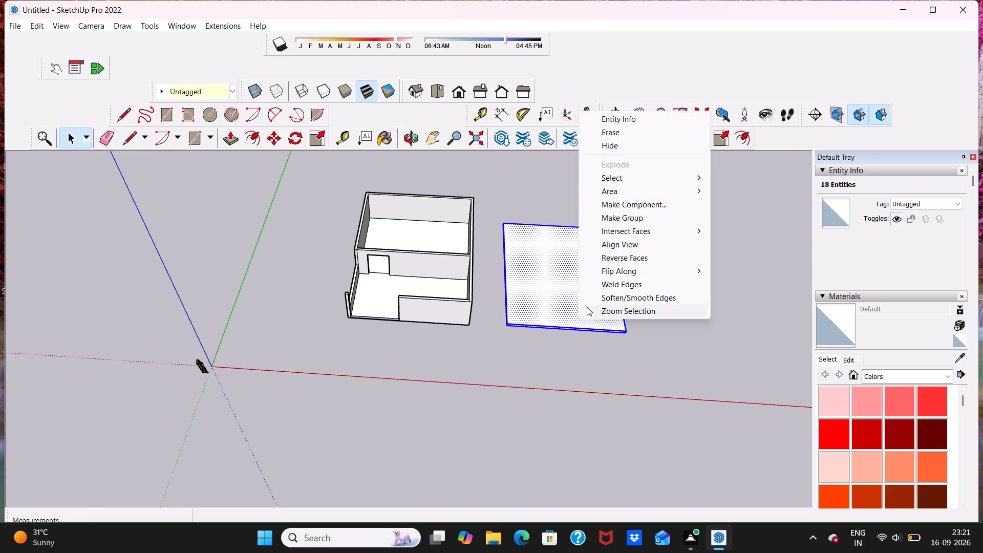
left_click(635, 218)
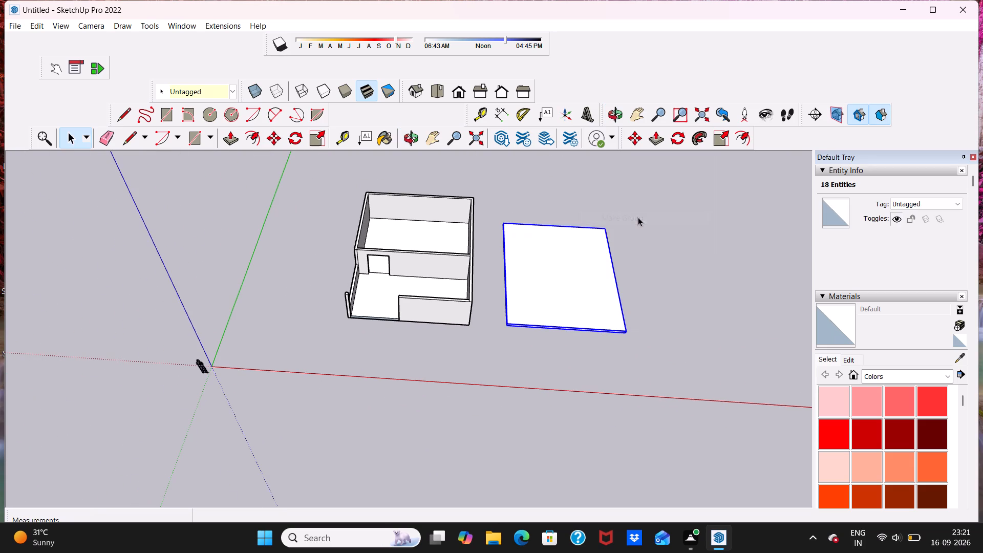
Move the slab group by its front corner about 46' 1" onto the top of the building's front wall corner, as a roof.
left_click(632, 136)
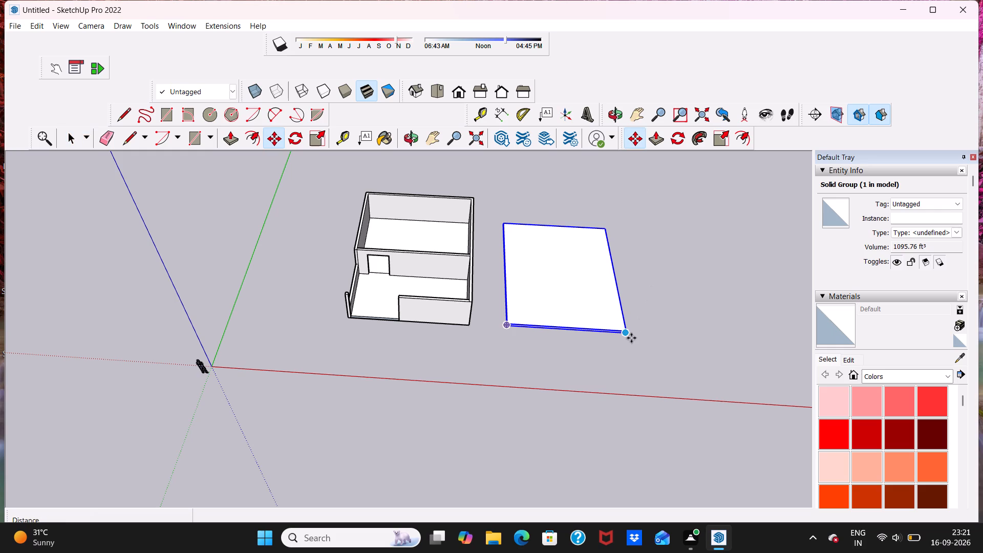
left_click(631, 338)
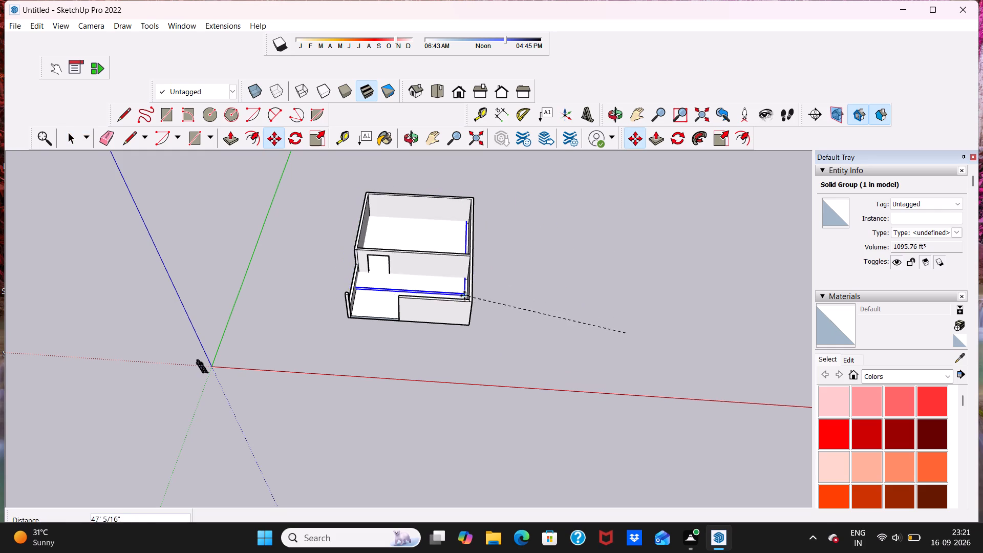
scroll(468, 300, "up", 6)
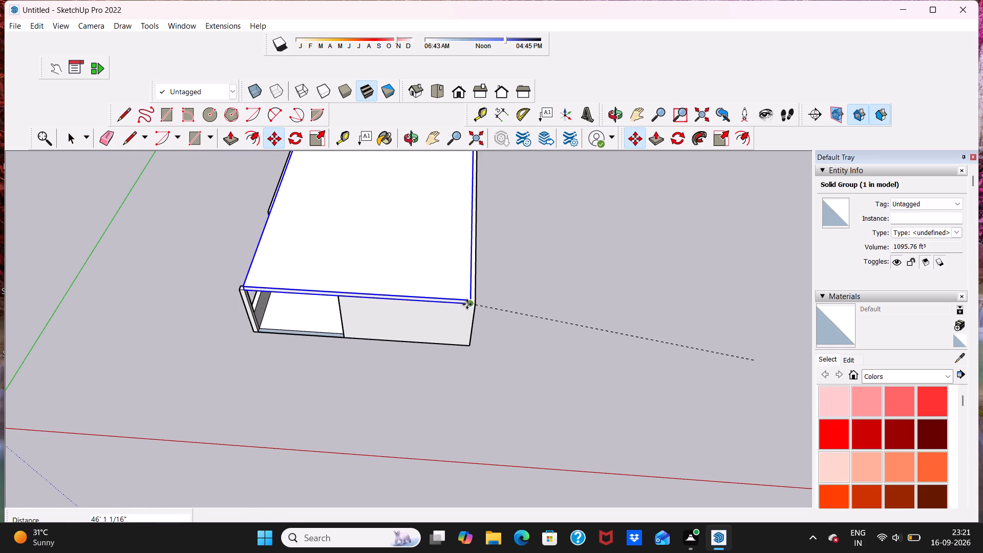
left_click(467, 304)
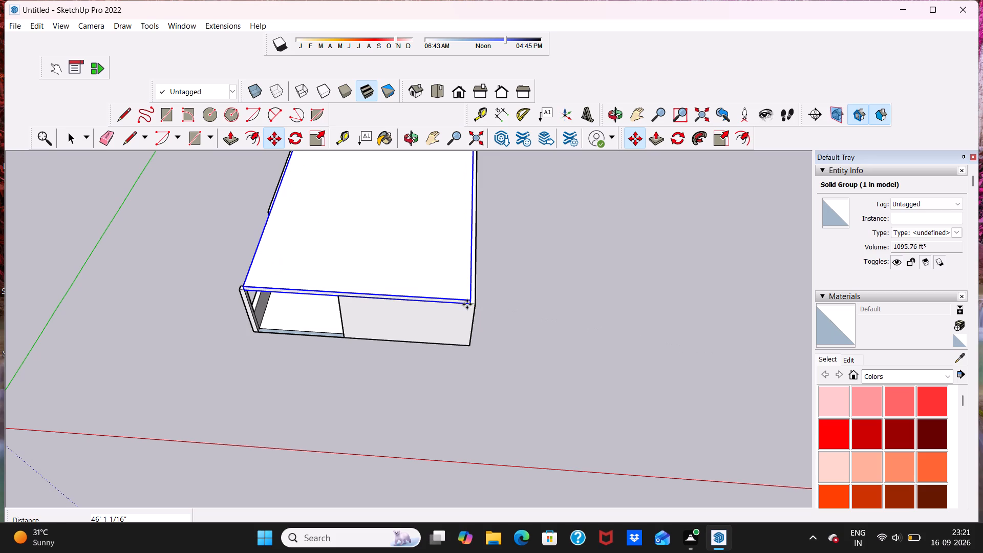
key("space")
Move the roof slab 9" toward the rear, bringing its lower rear corner to the inner corner of the wall tops.
scroll(593, 320, "down", 8)
middle_click_drag(451, 187, 445, 225)
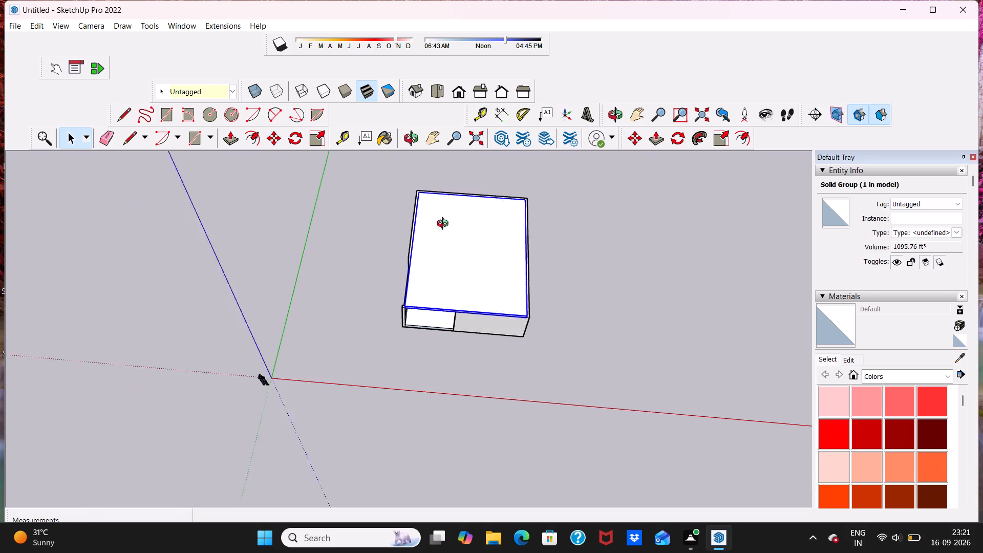
middle_click_drag(445, 225, 423, 310)
middle_click_drag(635, 257, 380, 226)
scroll(617, 366, "up", 2)
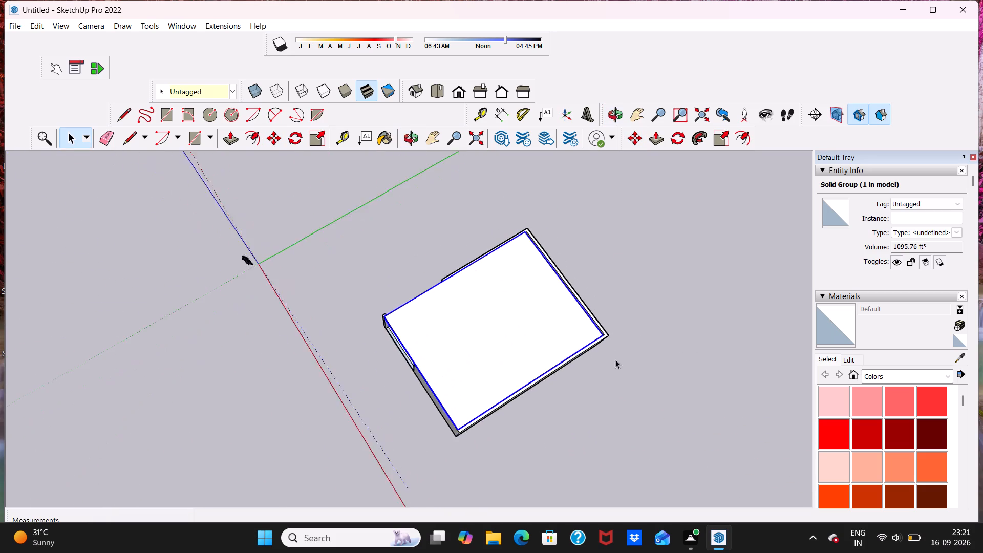
scroll(615, 359, "up", 20)
scroll(605, 340, "down", 7)
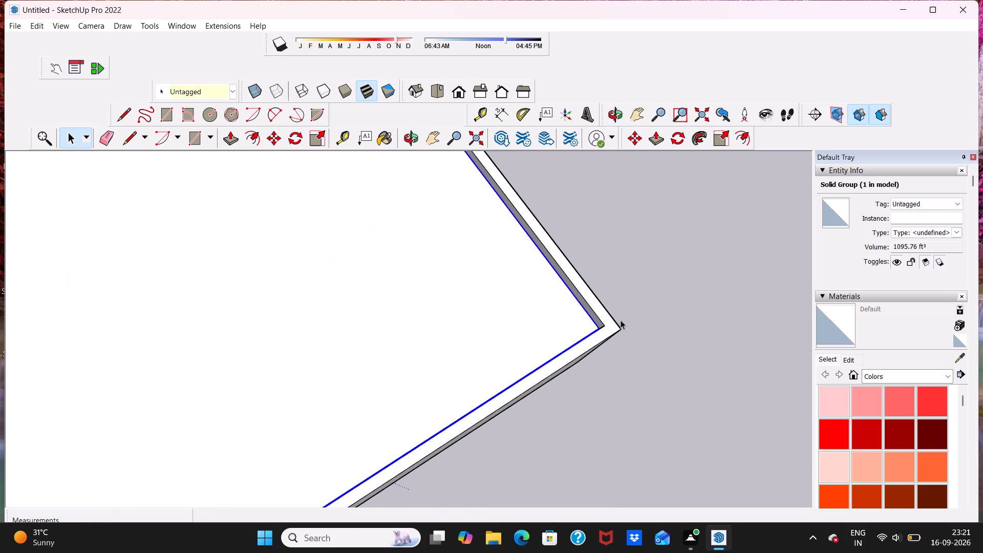
scroll(621, 320, "down", 20)
middle_click_drag(568, 471, 324, 284)
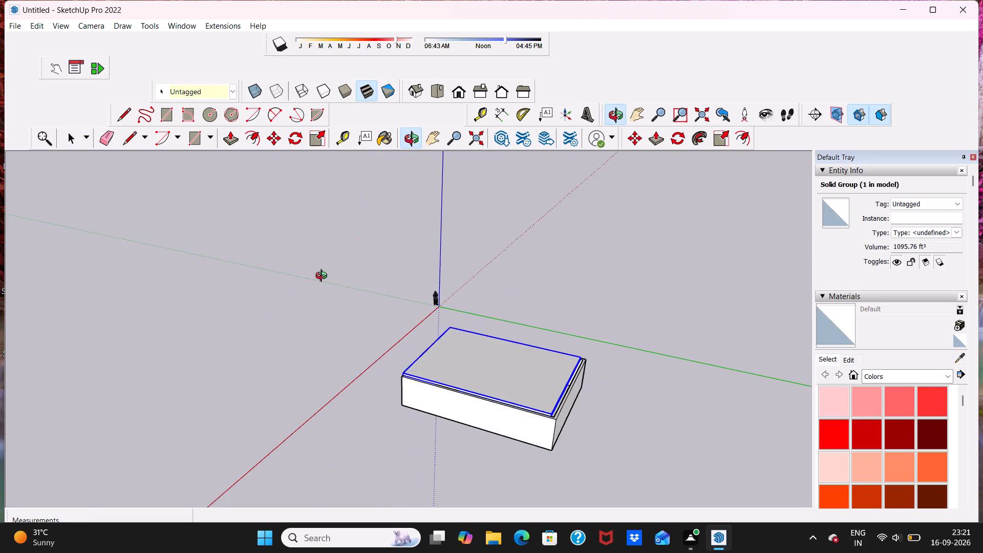
scroll(601, 423, "up", 17)
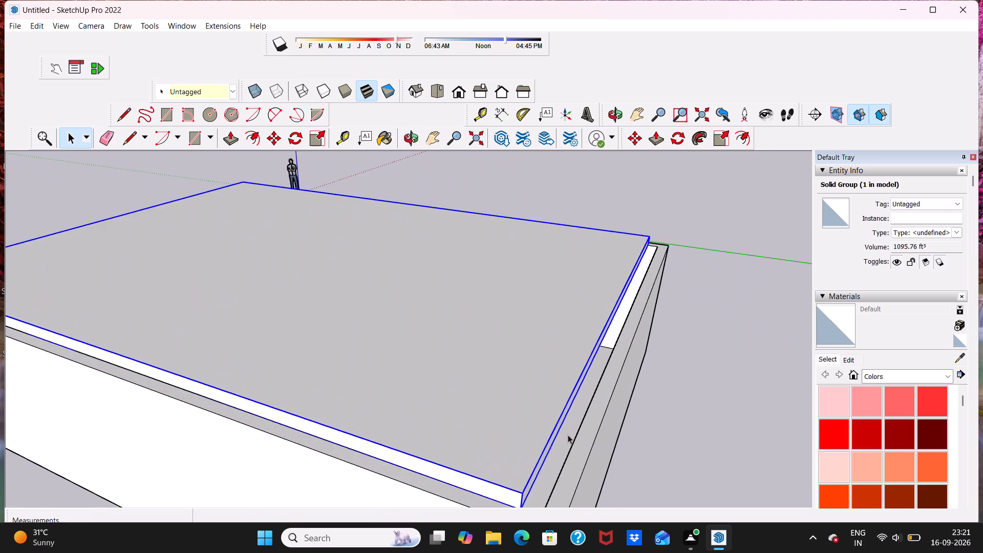
scroll(568, 435, "up", 4)
scroll(570, 405, "down", 6)
scroll(581, 456, "down", 3)
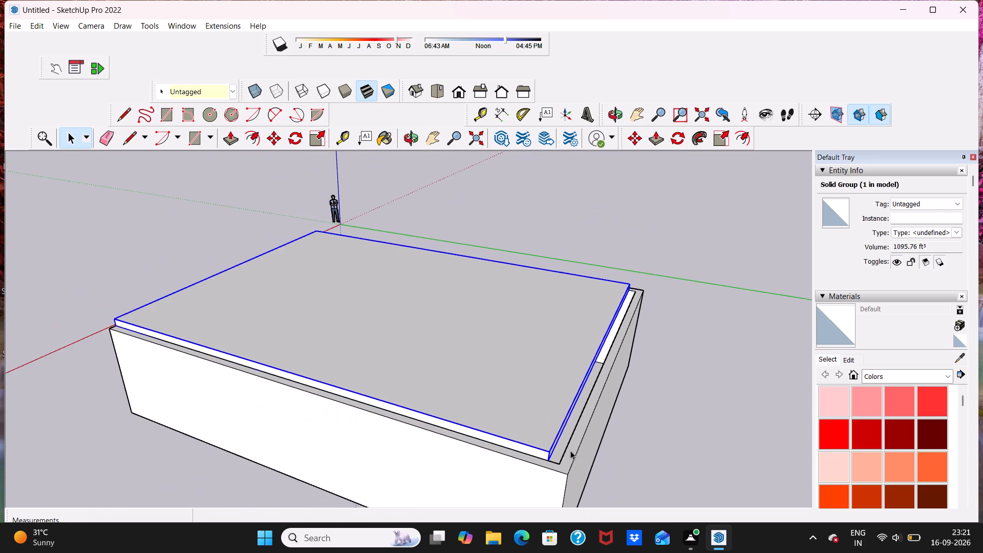
scroll(545, 467, "up", 5)
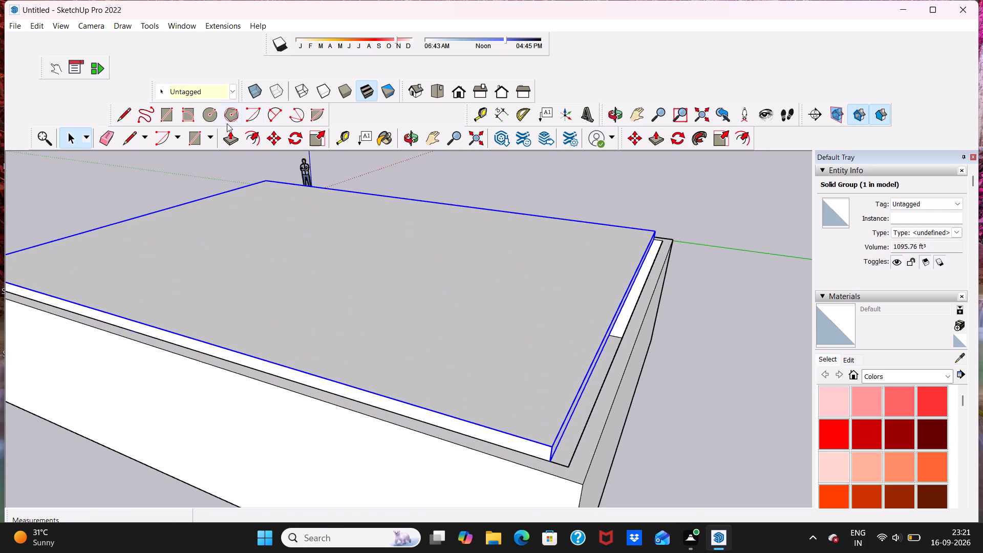
left_click(273, 139)
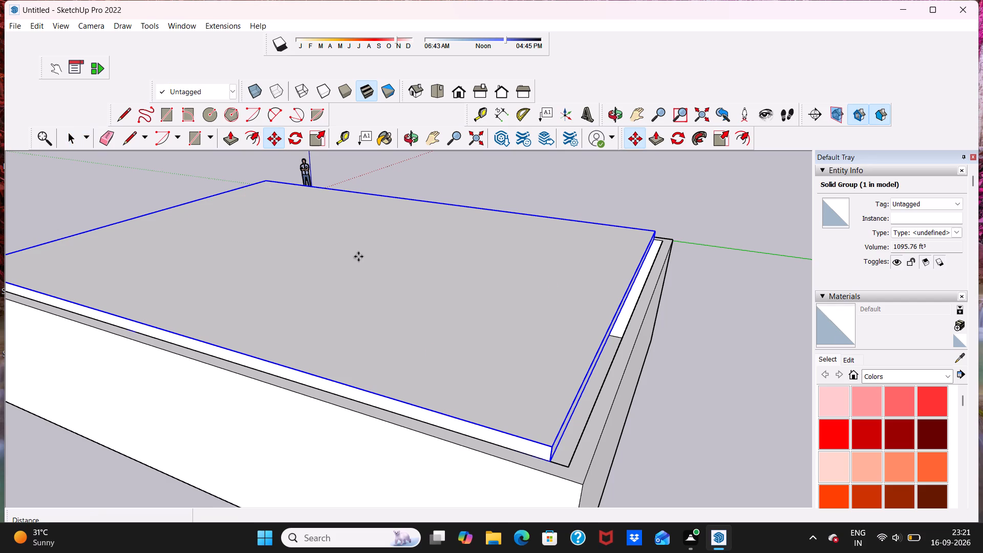
left_click(549, 461)
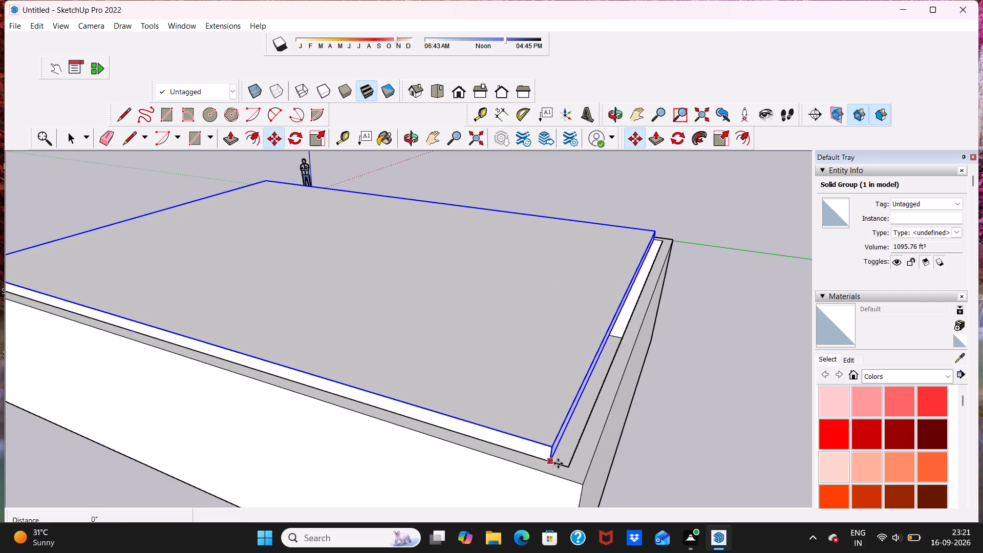
left_click(569, 467)
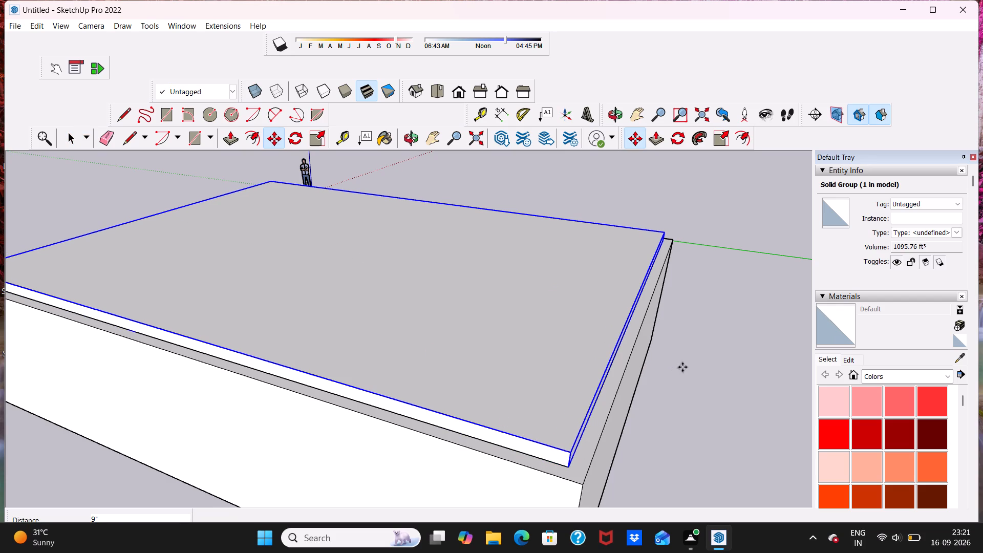
Deselect the roof slab and examine how it sits on the wall tops at the rear, front and side corners.
scroll(690, 349, "down", 8)
scroll(671, 419, "up", 6)
scroll(630, 396, "up", 2)
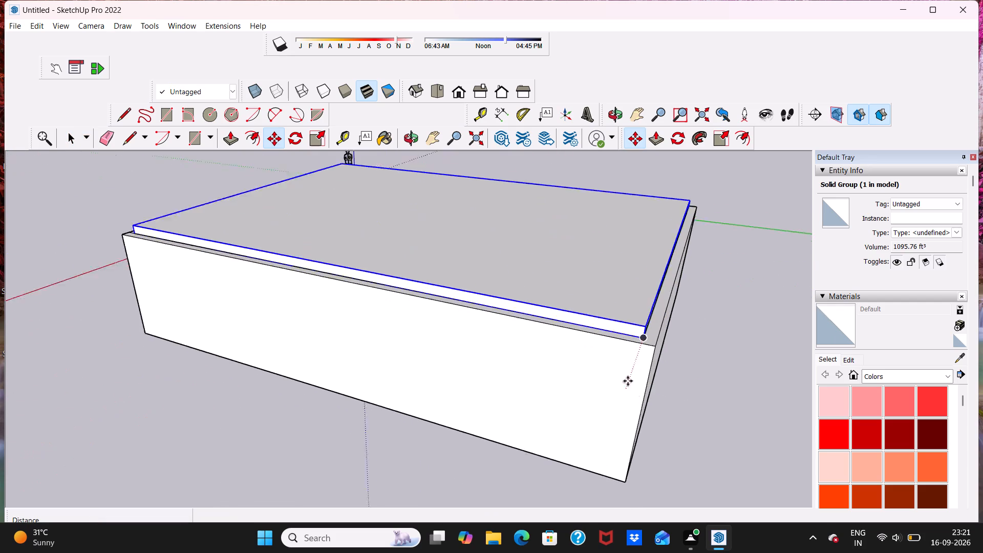
scroll(628, 381, "up", 4)
scroll(693, 354, "down", 3)
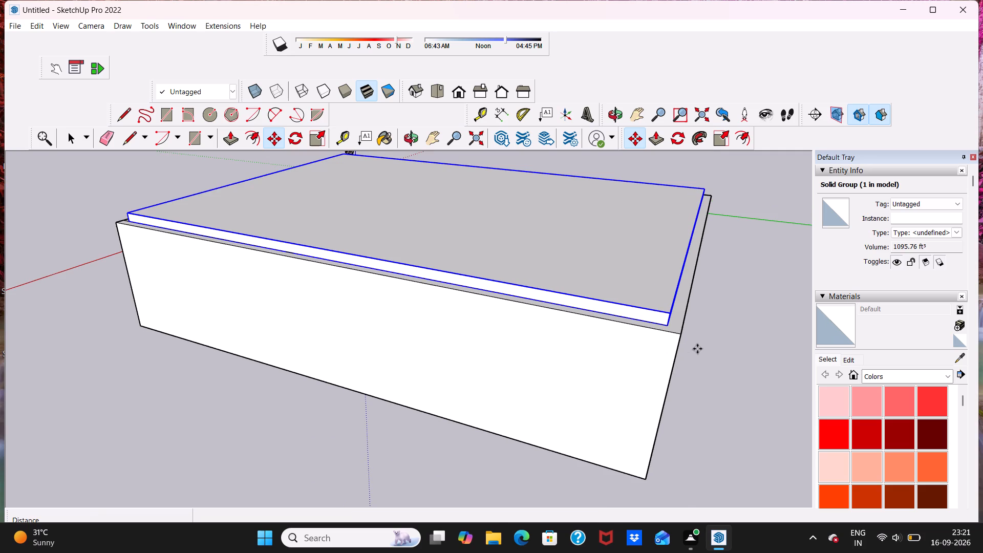
scroll(698, 351, "up", 7)
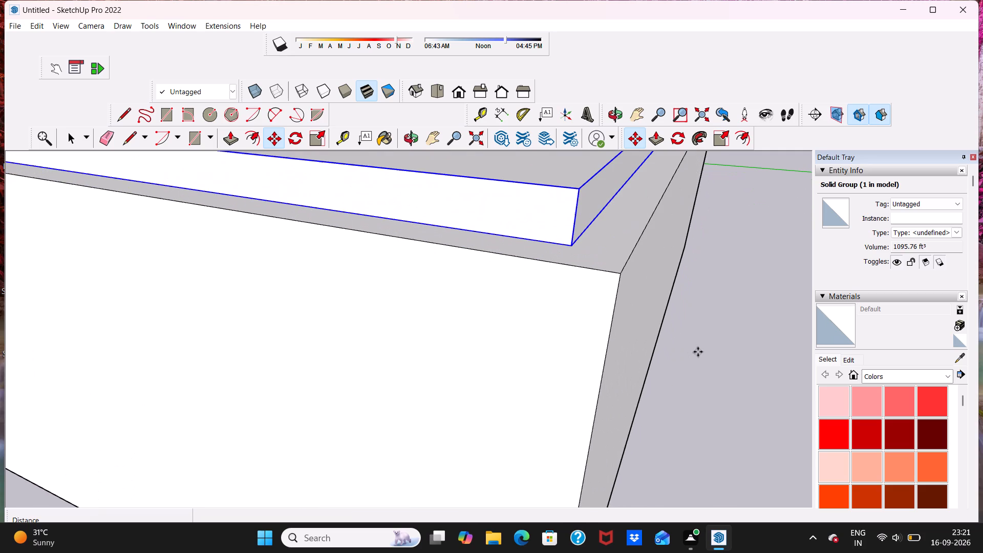
scroll(708, 347, "down", 8)
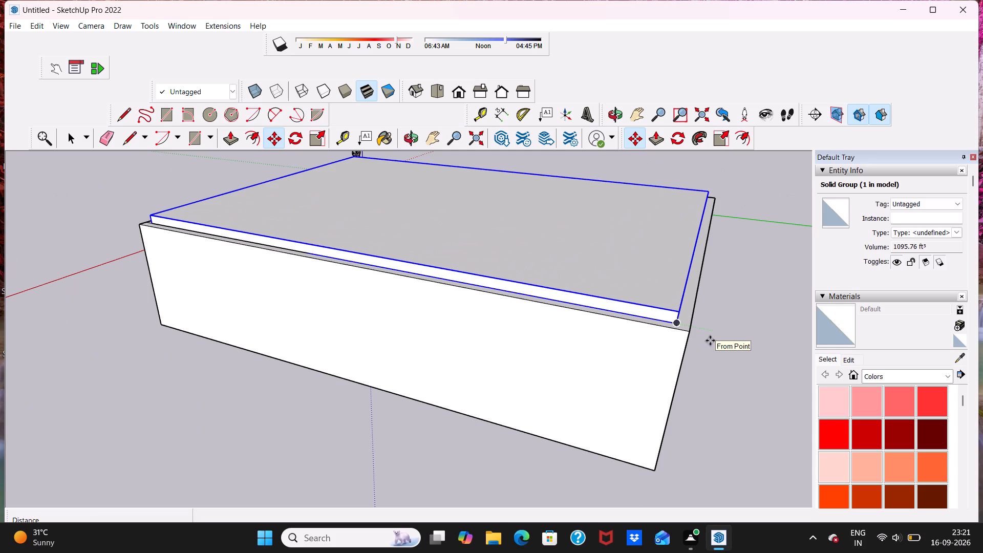
scroll(710, 341, "down", 2)
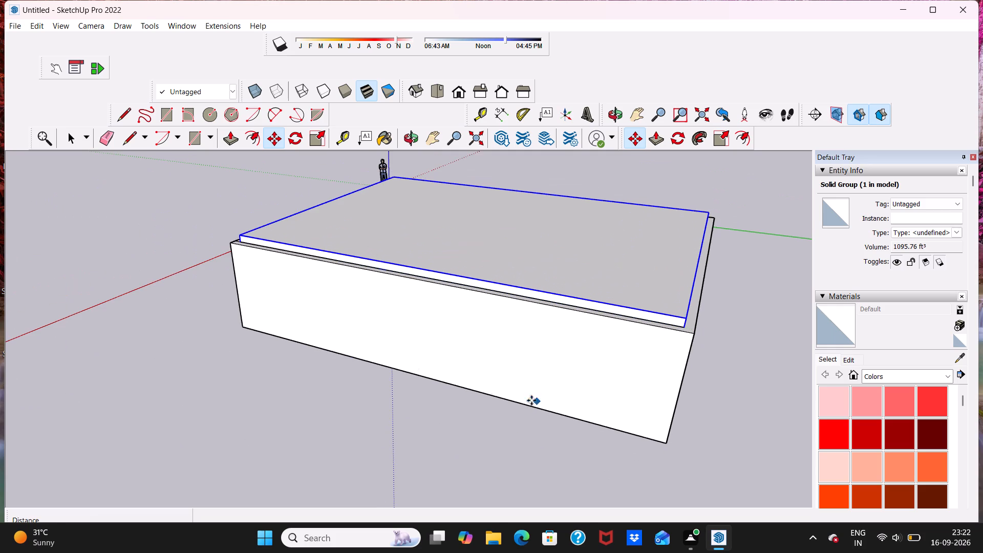
middle_click_drag(166, 317, 530, 365)
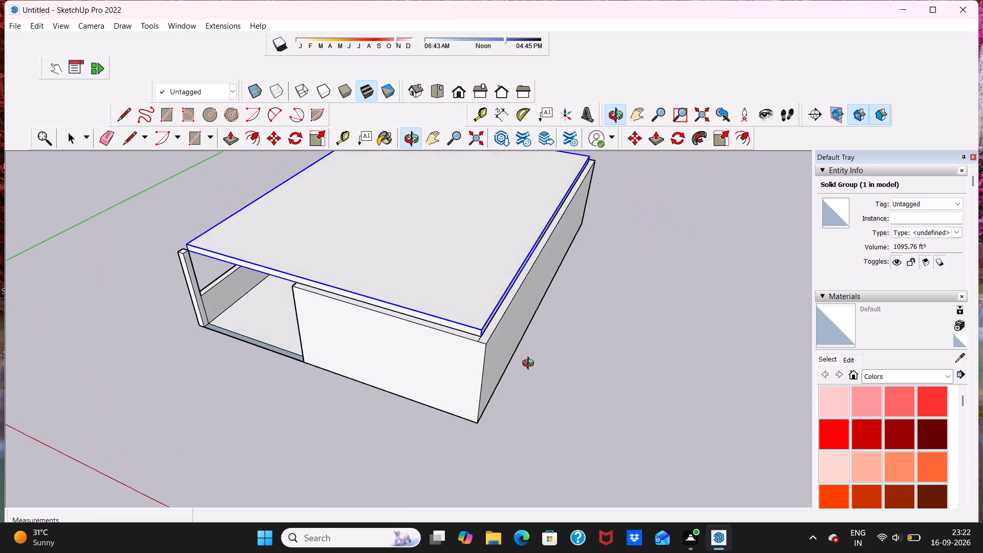
middle_click_drag(530, 365, 579, 398)
scroll(506, 361, "up", 18)
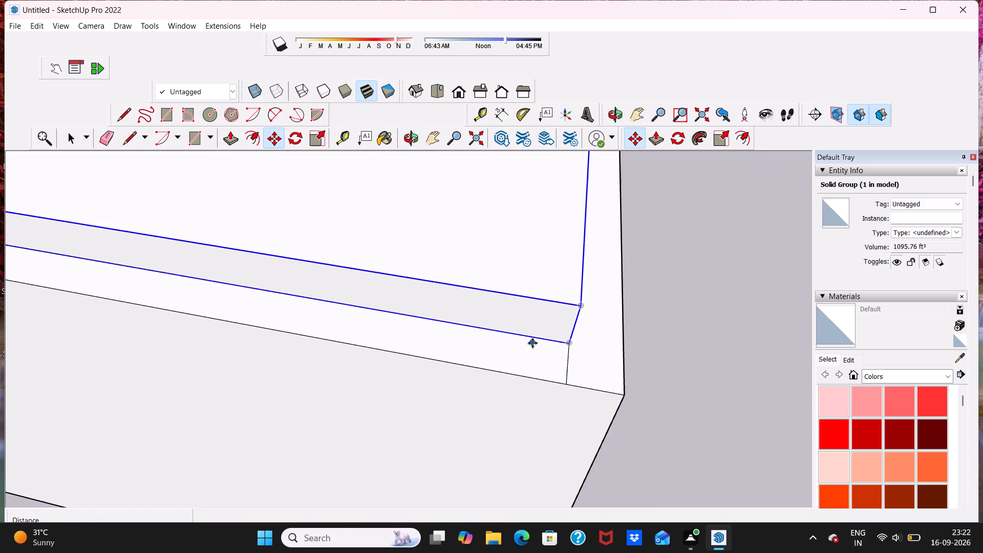
scroll(533, 343, "down", 7)
scroll(536, 334, "up", 1)
scroll(537, 331, "down", 13)
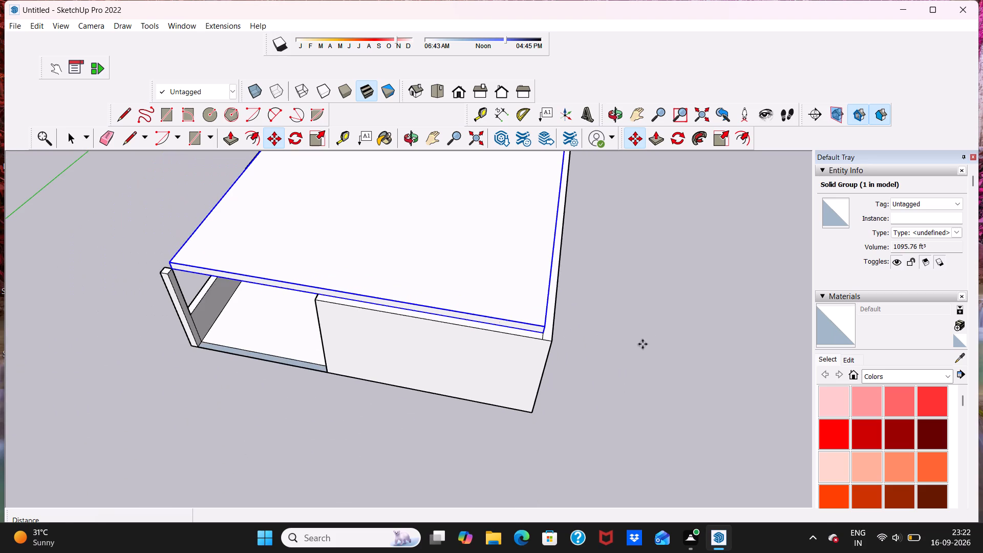
left_click(661, 338)
key("space")
left_click(661, 338)
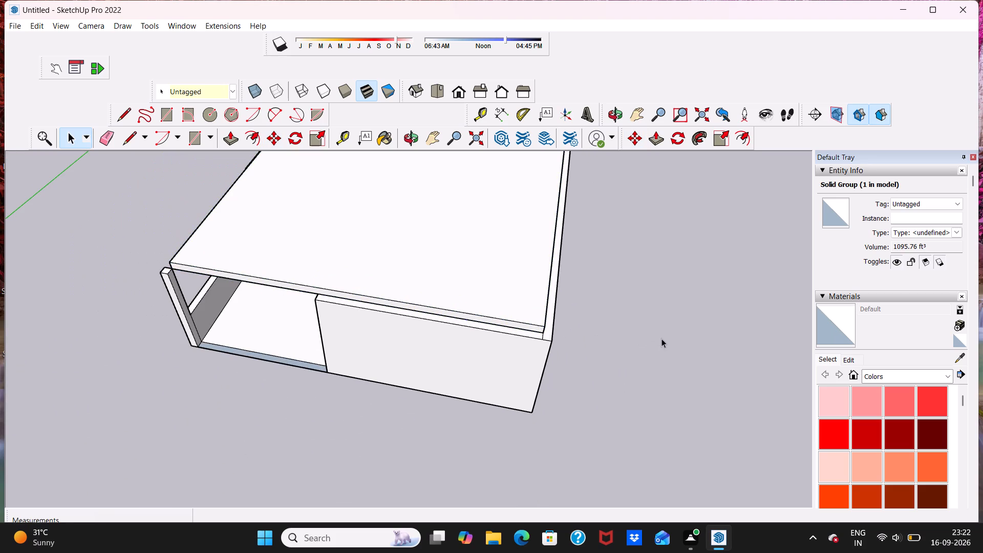
scroll(484, 338, "up", 5)
scroll(540, 325, "up", 6)
scroll(568, 330, "down", 7)
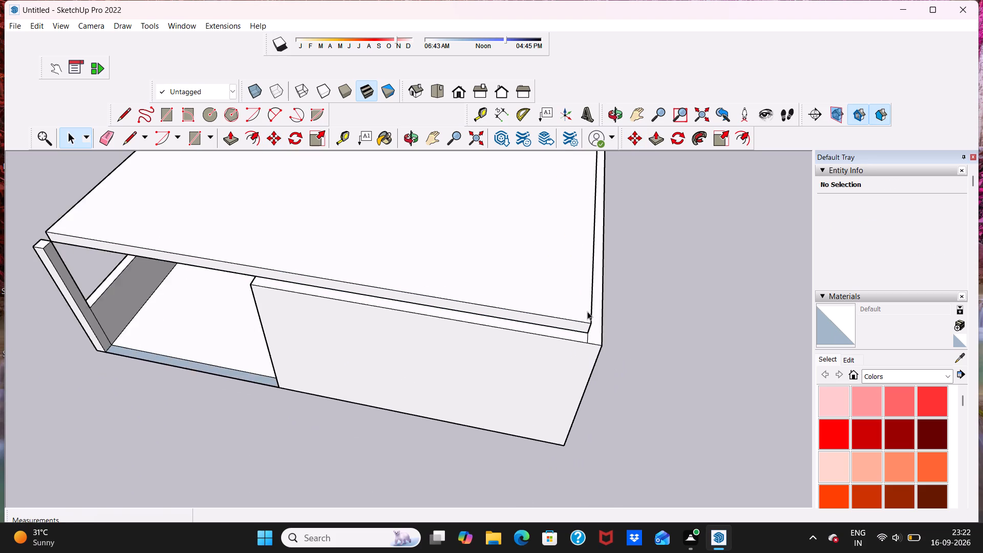
scroll(587, 311, "down", 11)
middle_click_drag(345, 327, 370, 252)
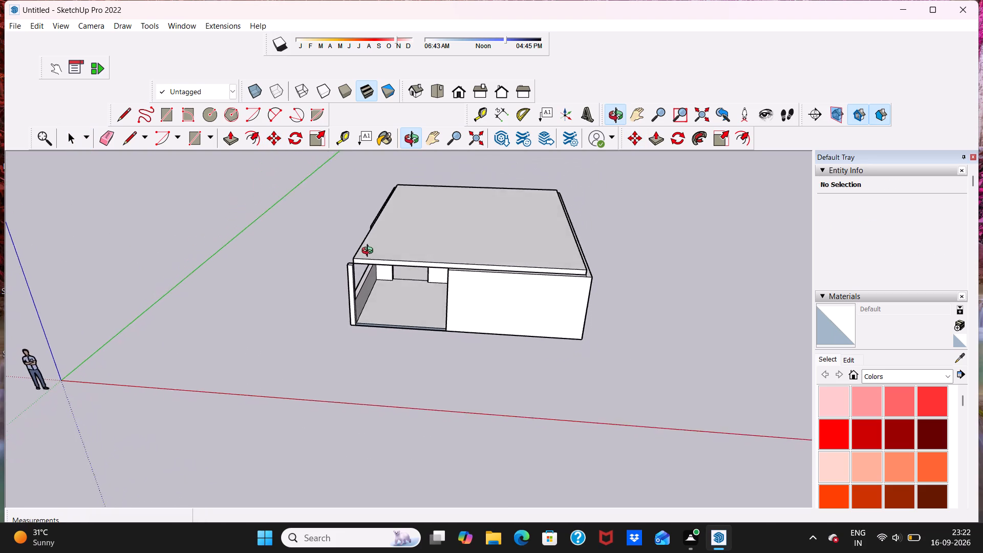
middle_click_drag(370, 252, 371, 246)
scroll(362, 262, "up", 16)
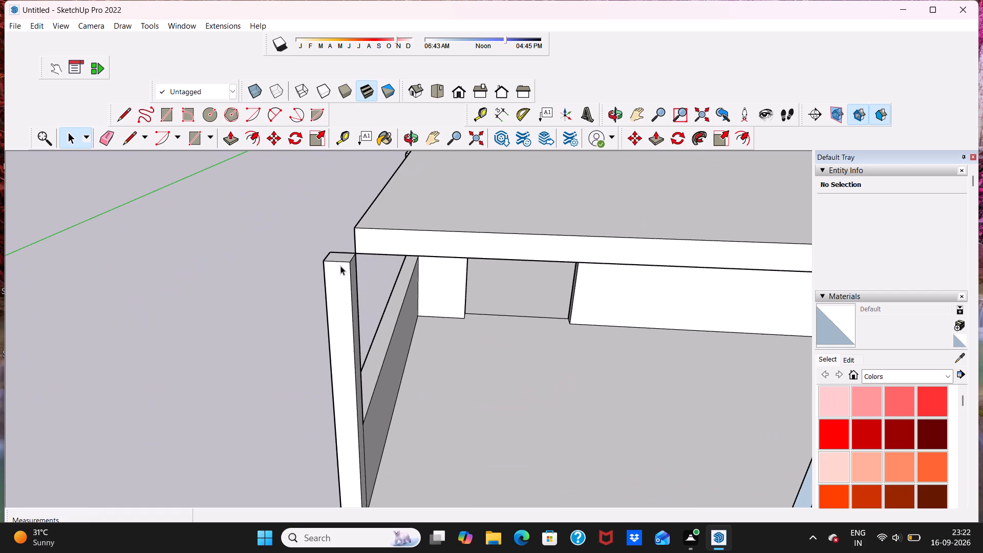
scroll(356, 244, "up", 11)
scroll(349, 266, "down", 8)
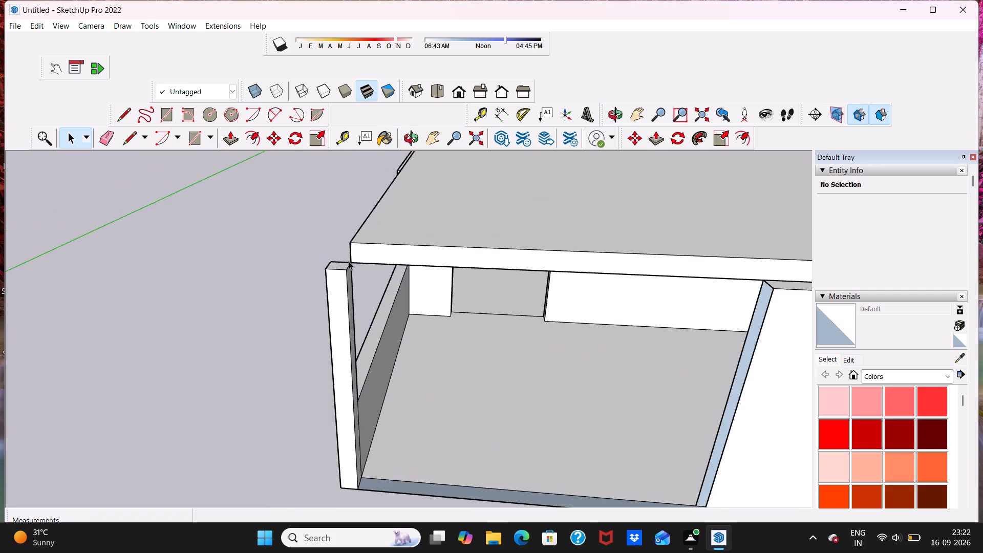
scroll(349, 261, "down", 19)
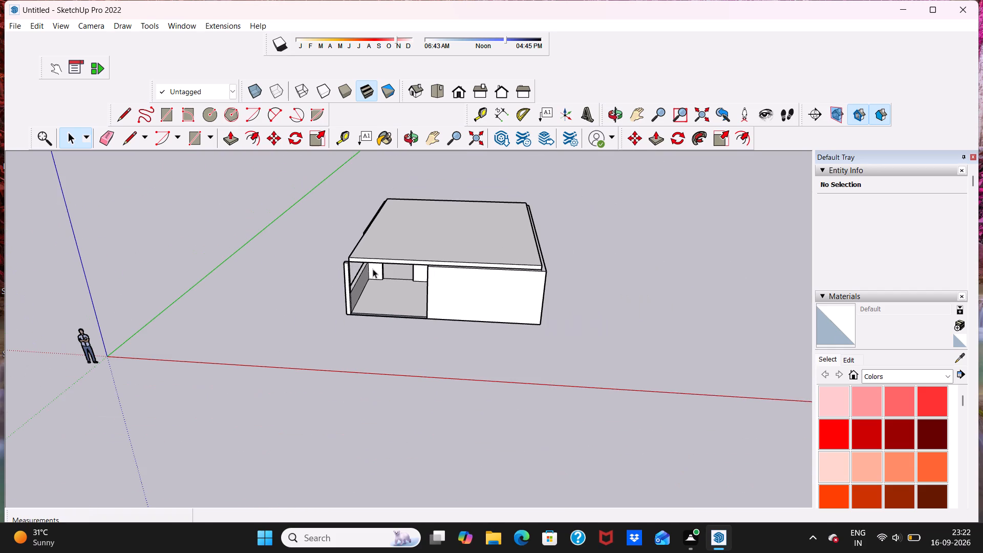
scroll(435, 254, "up", 11)
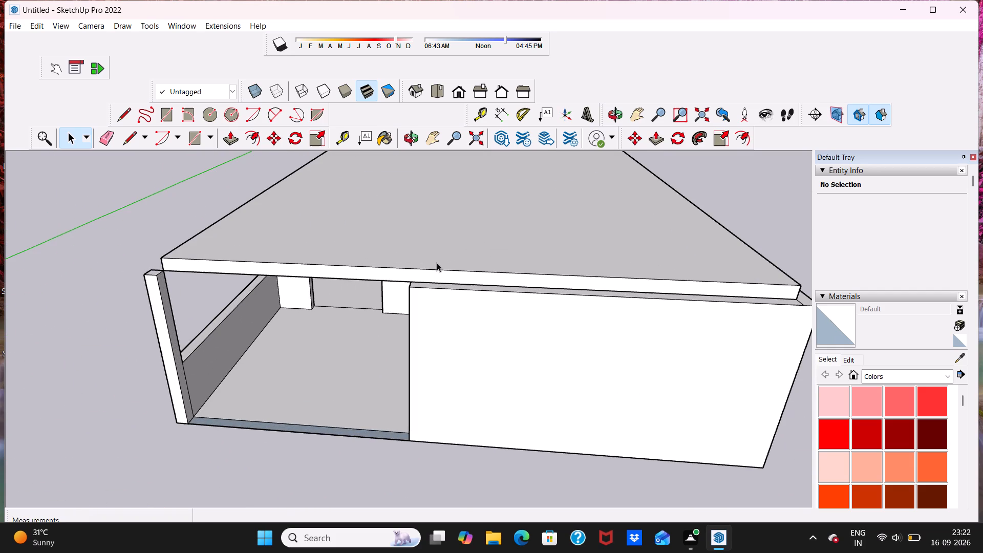
scroll(433, 261, "down", 9)
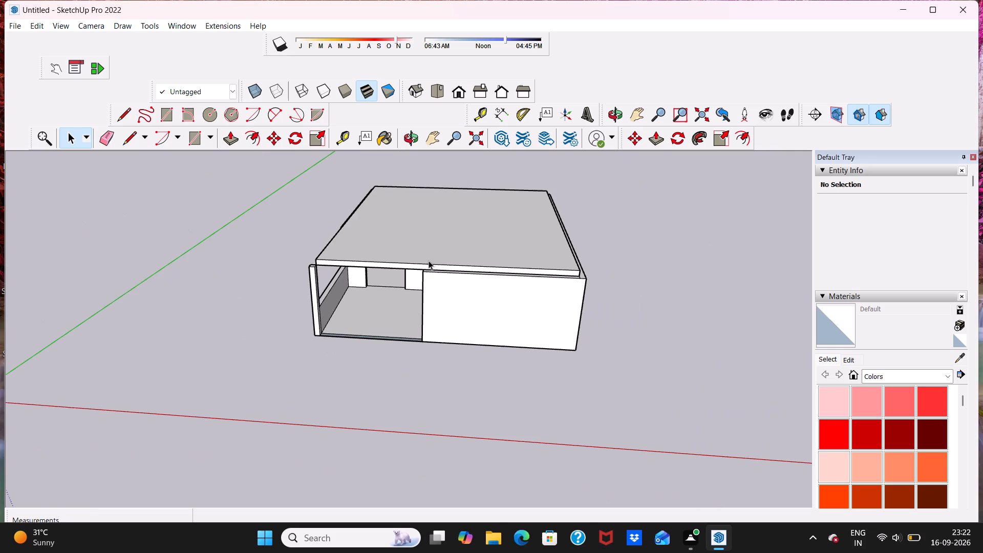
middle_click_drag(304, 254, 535, 268)
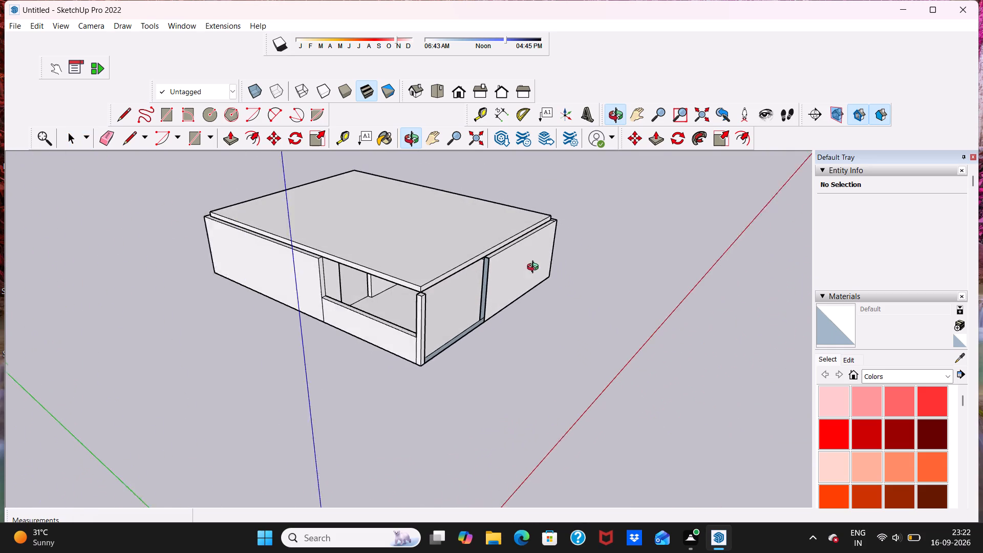
Examine how far the roof slab's edges sit back from the outer wall faces, along the long side with the wall opening.
middle_click_drag(535, 268, 547, 264)
middle_click_drag(287, 275, 395, 300)
middle_click_drag(262, 289, 270, 371)
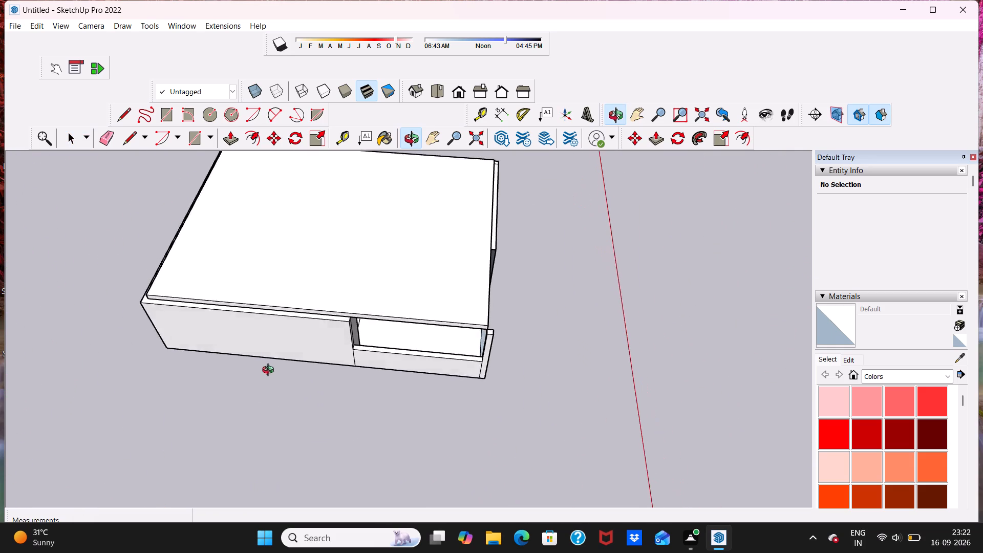
middle_click_drag(270, 371, 272, 382)
scroll(262, 316, "up", 13)
scroll(328, 309, "down", 5)
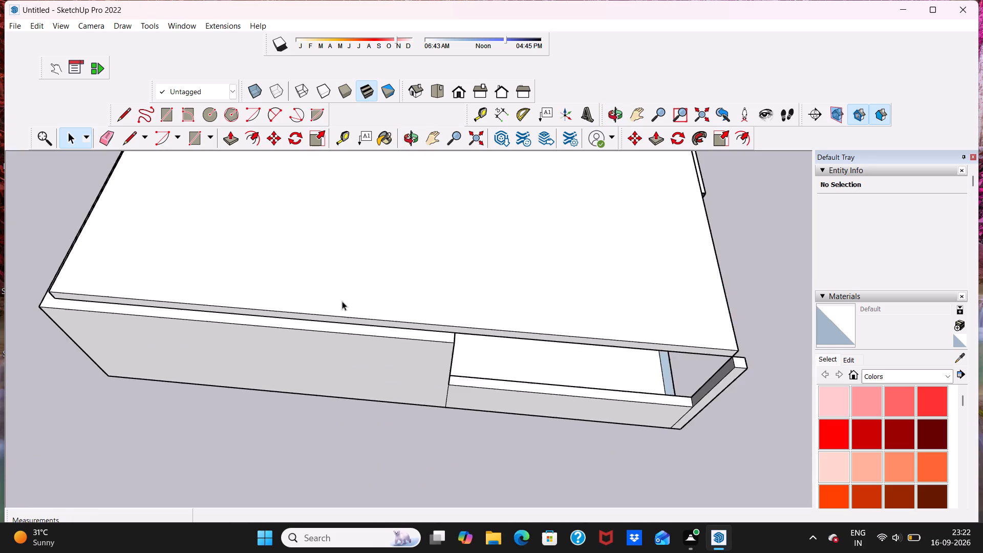
scroll(342, 301, "down", 7)
middle_click_drag(145, 296, 145, 296)
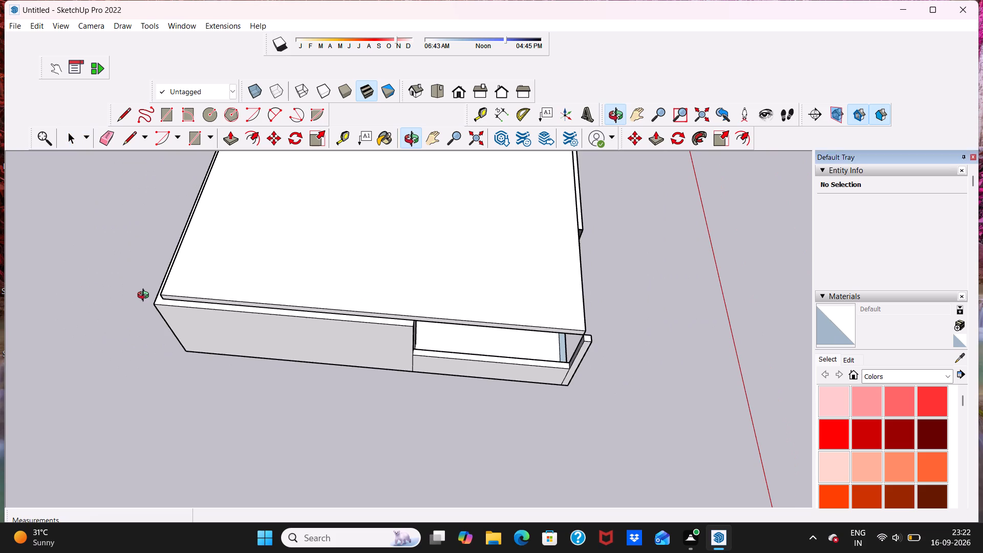
middle_click_drag(145, 296, 246, 235)
scroll(246, 235, "up", 1)
scroll(156, 344, "up", 6)
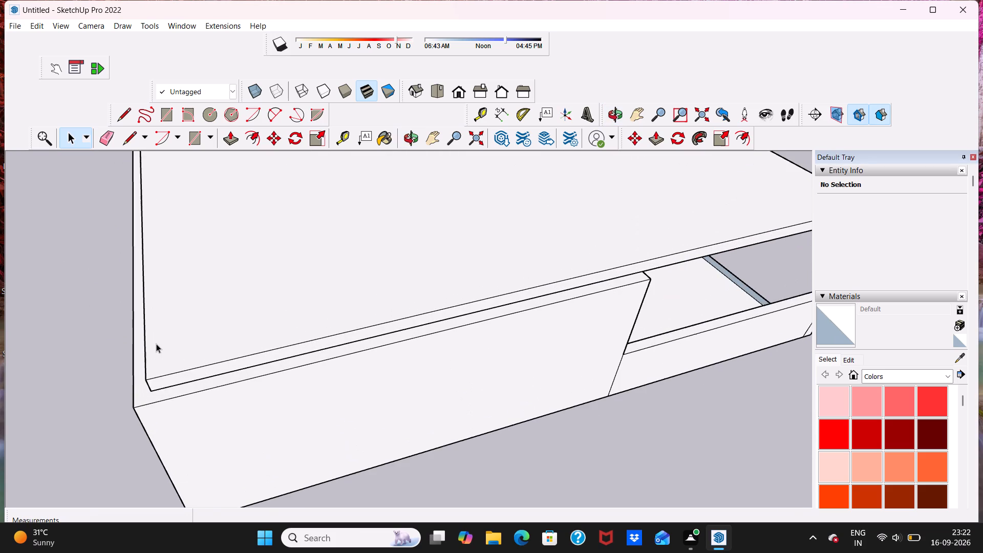
scroll(157, 339, "down", 6)
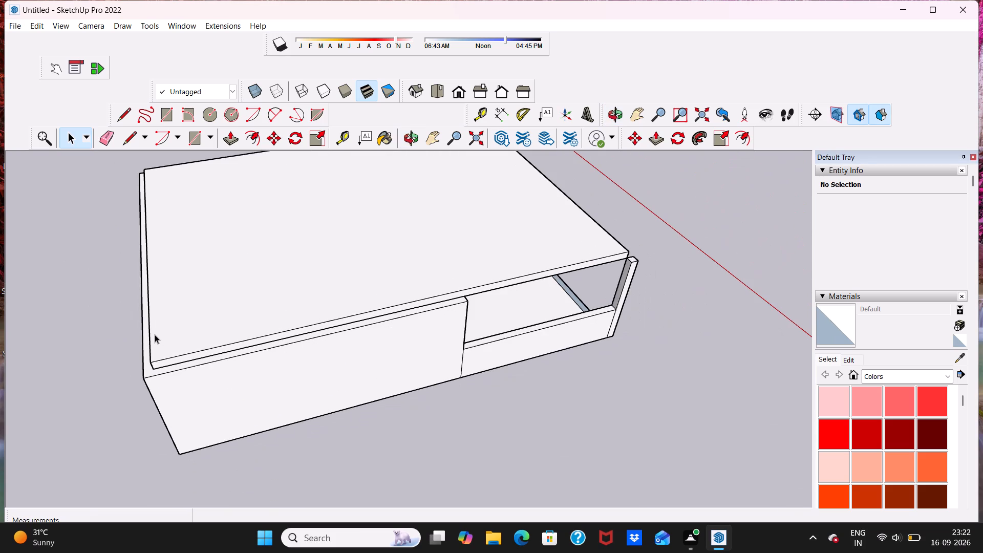
scroll(222, 377, "up", 2)
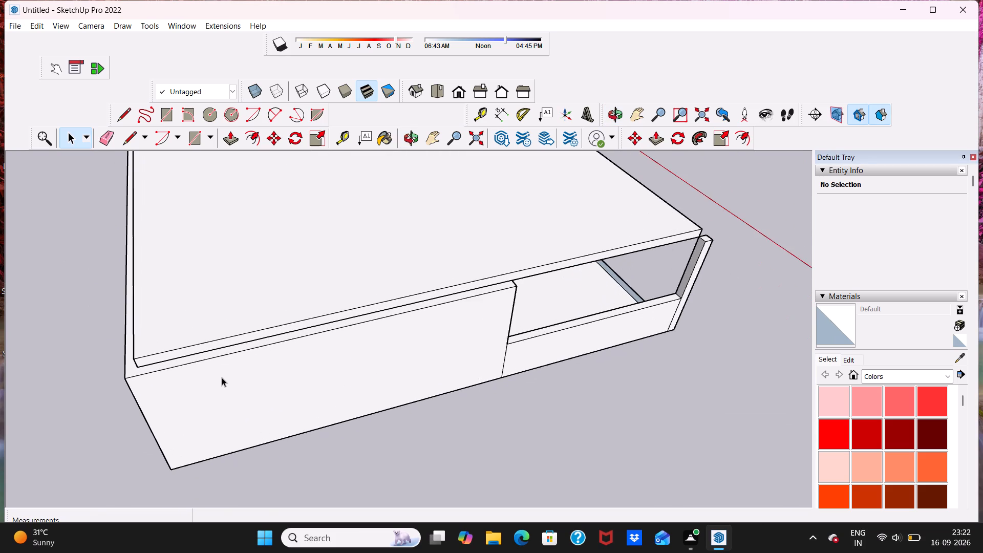
scroll(222, 377, "up", 1)
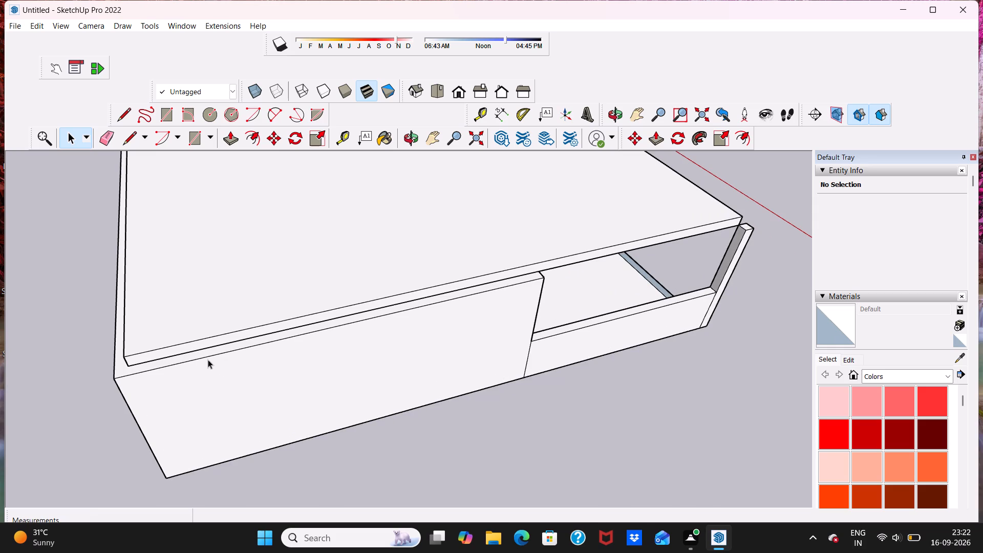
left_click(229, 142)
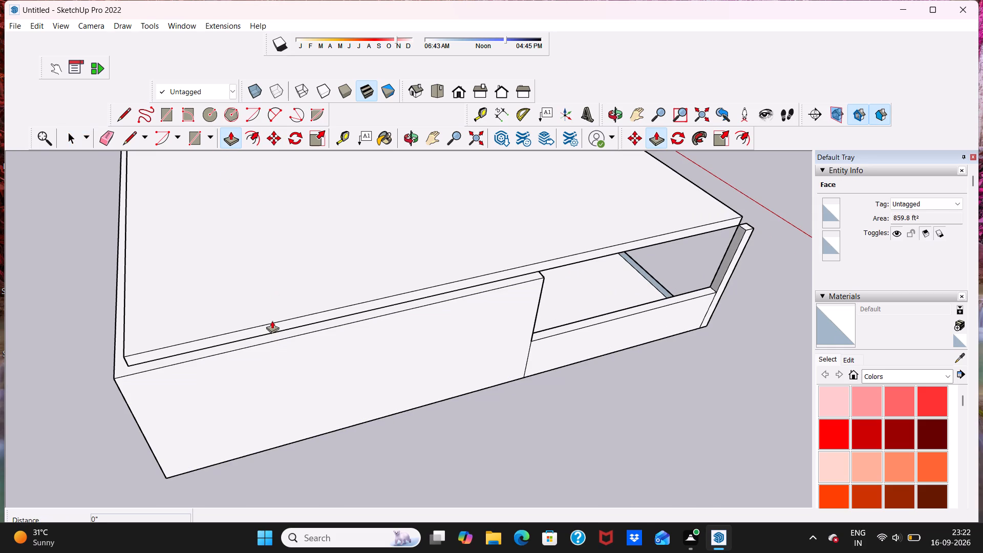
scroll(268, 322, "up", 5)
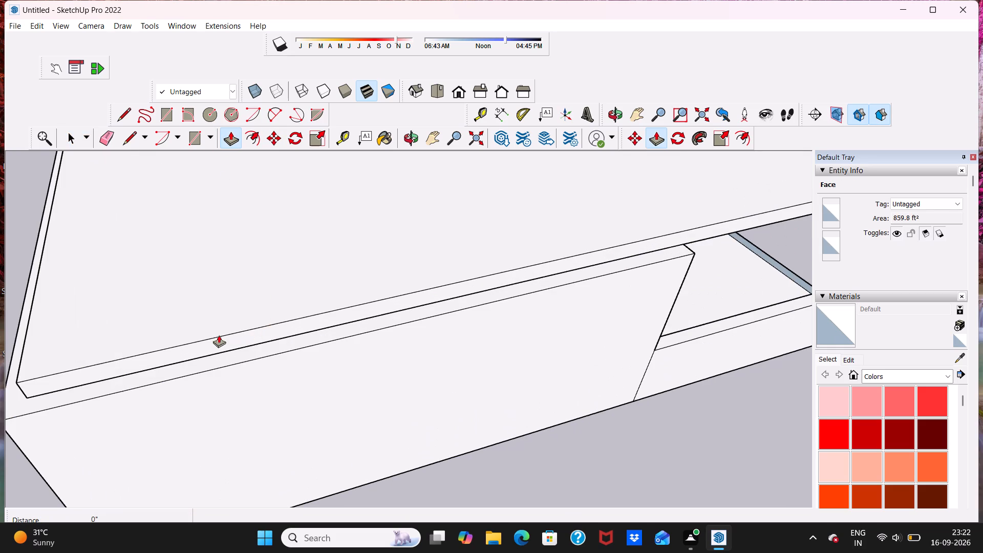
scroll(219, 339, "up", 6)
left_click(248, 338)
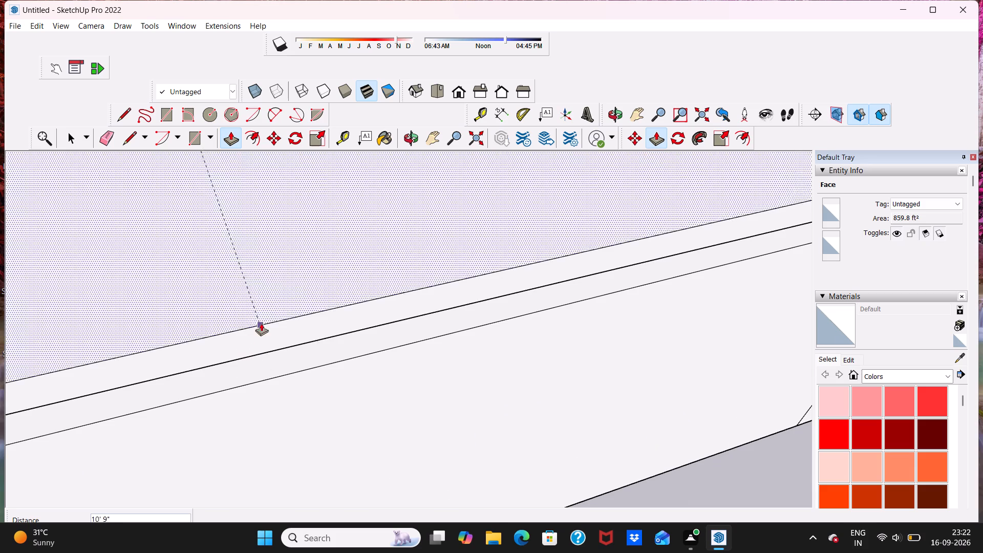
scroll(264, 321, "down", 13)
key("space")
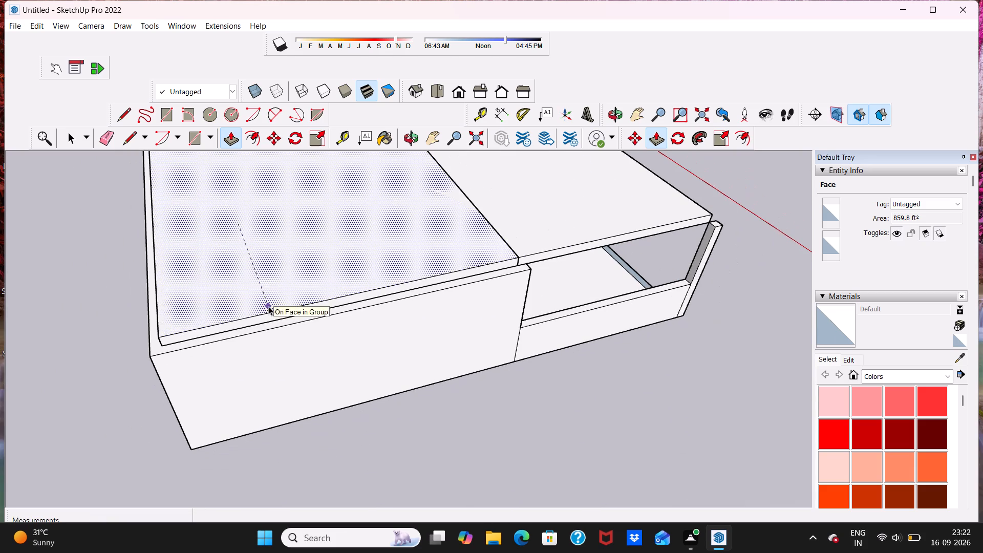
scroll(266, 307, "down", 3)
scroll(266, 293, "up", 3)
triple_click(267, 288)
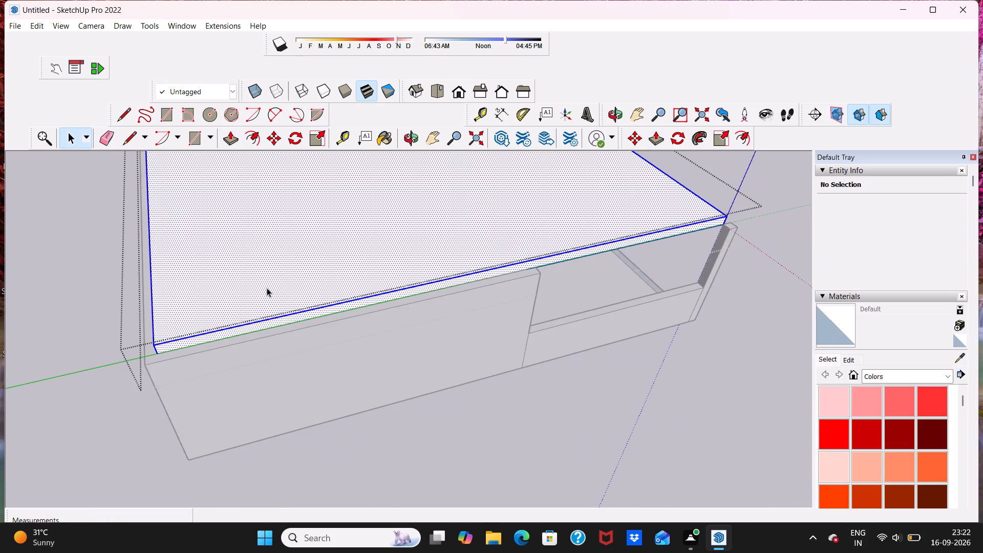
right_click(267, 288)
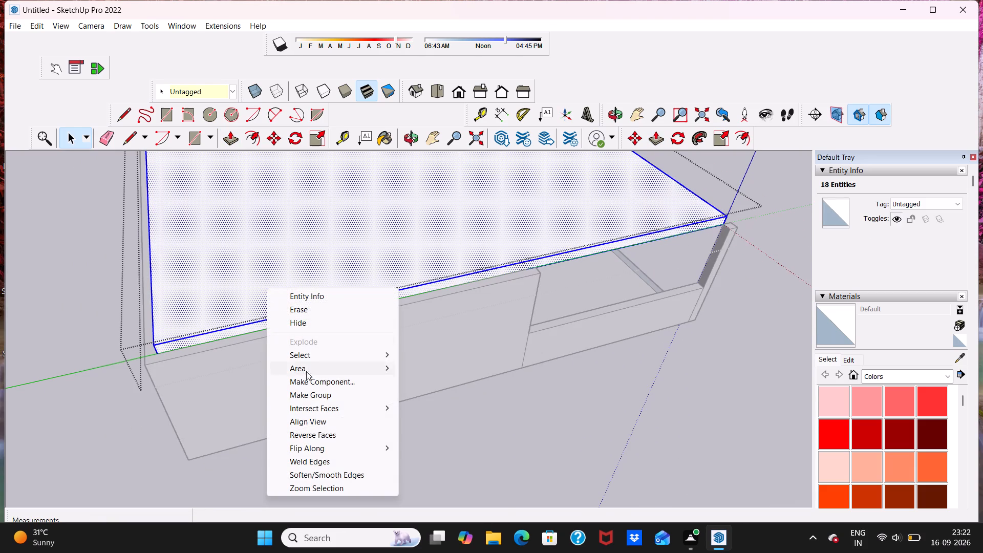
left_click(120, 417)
Open the roof slab group for editing and push/pull its long edge face above the wall opening outward about 7 13/16".
left_click(205, 323)
right_click(205, 323)
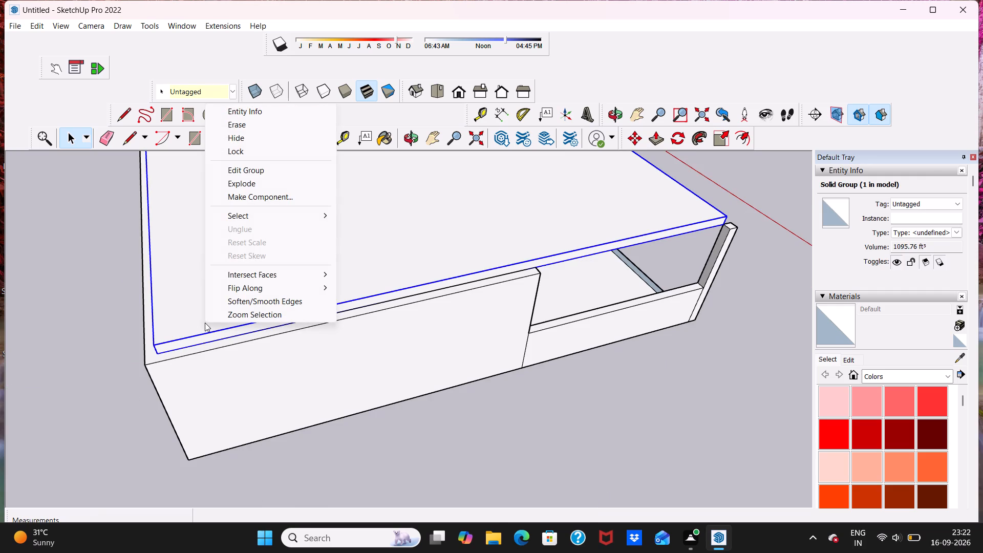
left_click(236, 167)
scroll(232, 322, "down", 4)
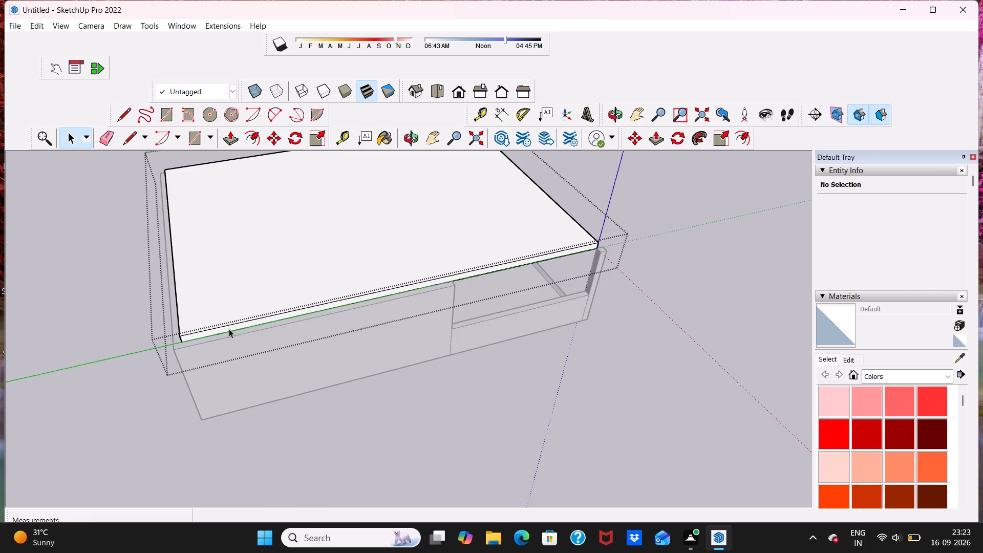
scroll(193, 351, "up", 5)
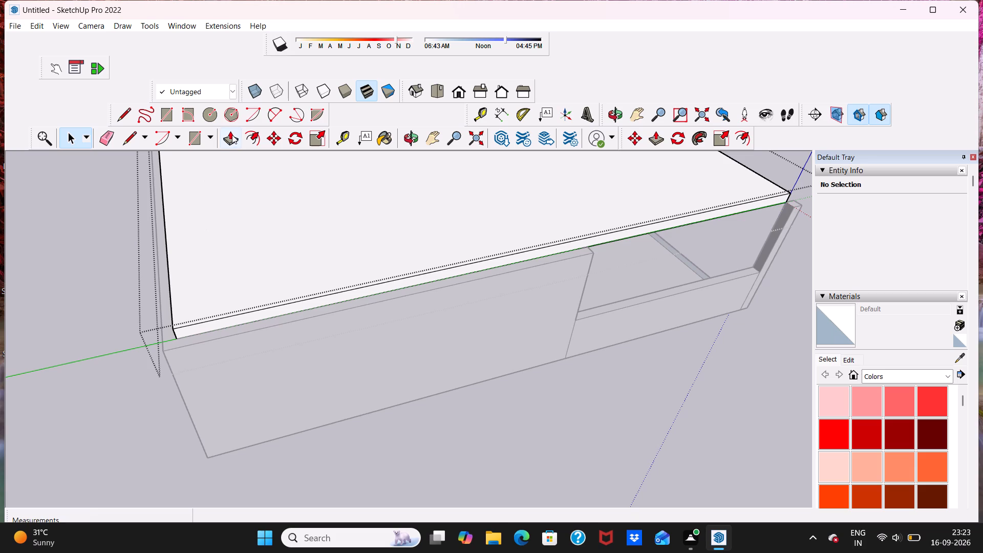
left_click(232, 135)
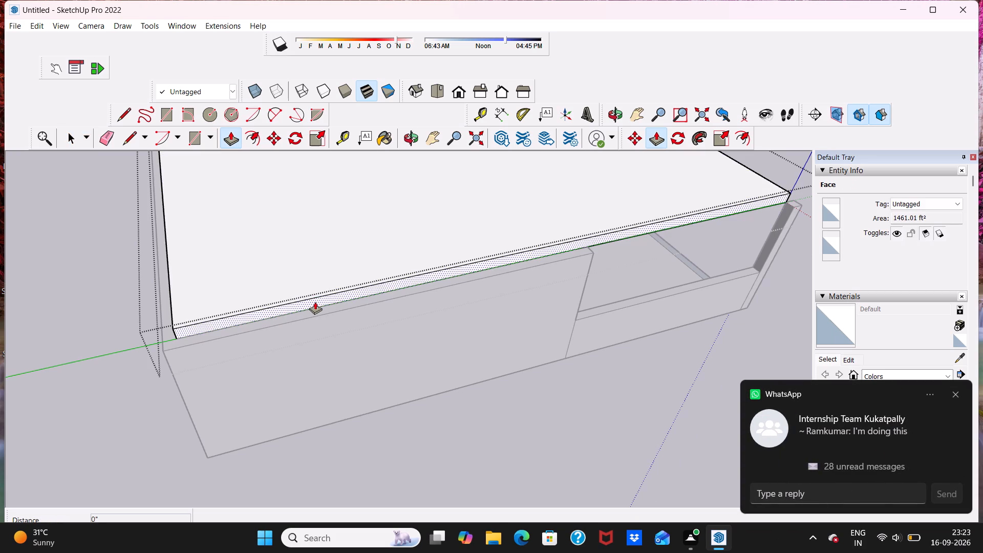
scroll(315, 302, "up", 5)
left_click(313, 295)
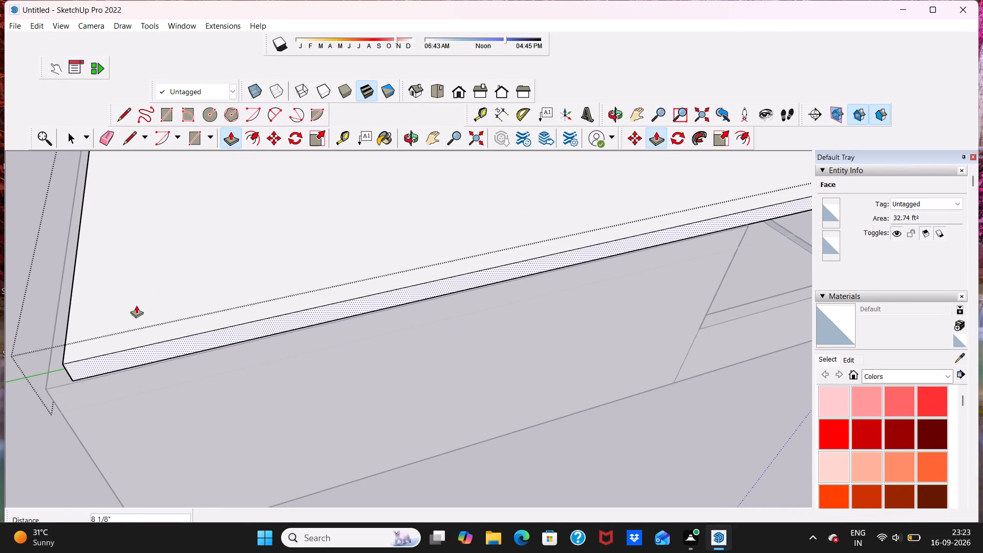
left_click(136, 305)
Examine how the extended slab edge meets the wall face, from below and at the corner beside the opening.
middle_click_drag(237, 421, 257, 332)
scroll(252, 238, "up", 17)
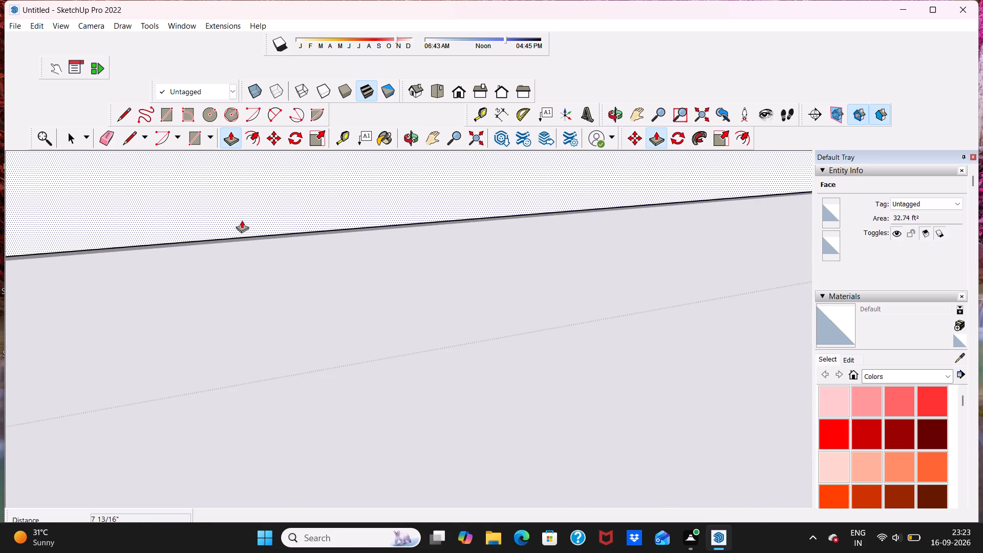
scroll(242, 220, "down", 2)
scroll(243, 225, "up", 16)
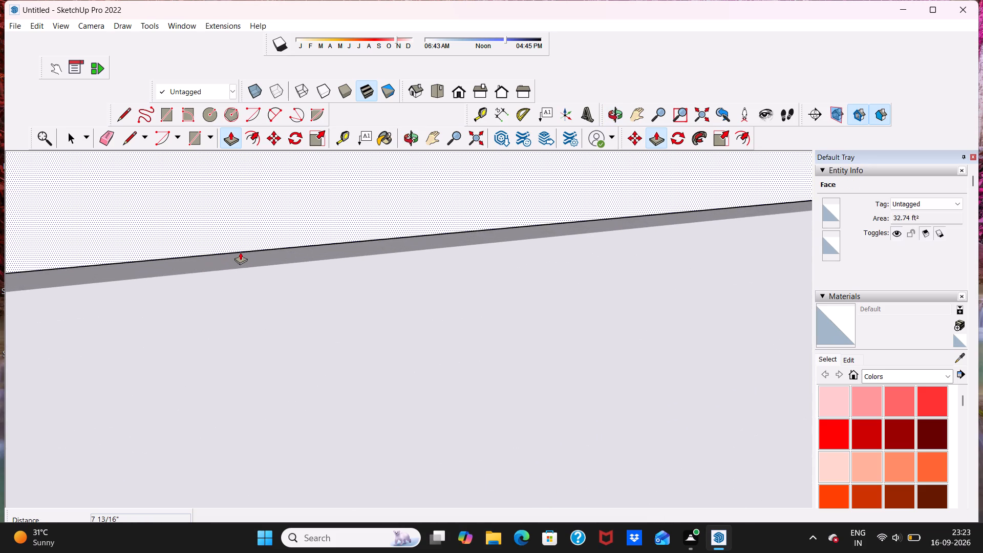
scroll(240, 252, "up", 1)
scroll(240, 251, "down", 20)
scroll(240, 251, "down", 20)
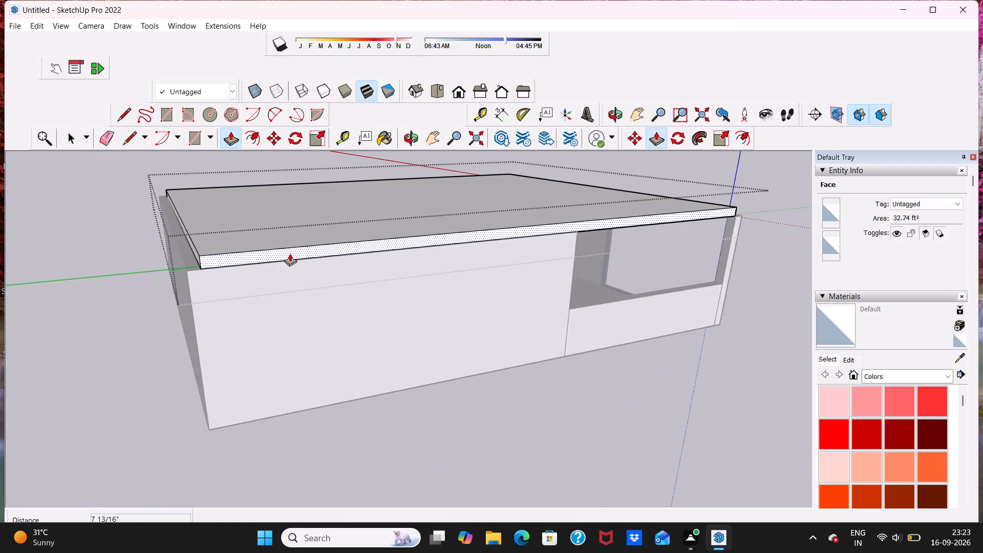
scroll(290, 253, "down", 3)
scroll(707, 229, "up", 12)
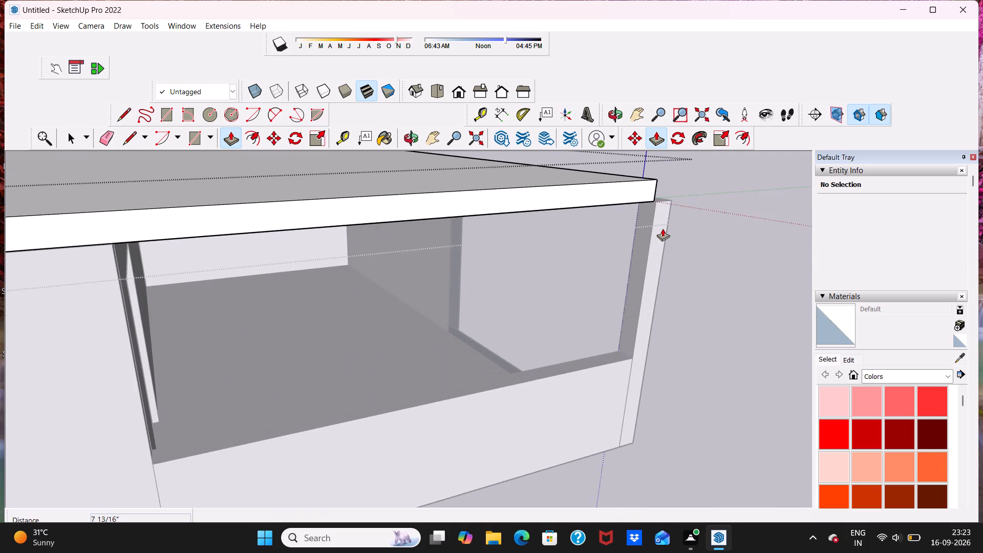
scroll(663, 228, "up", 6)
scroll(559, 258, "down", 6)
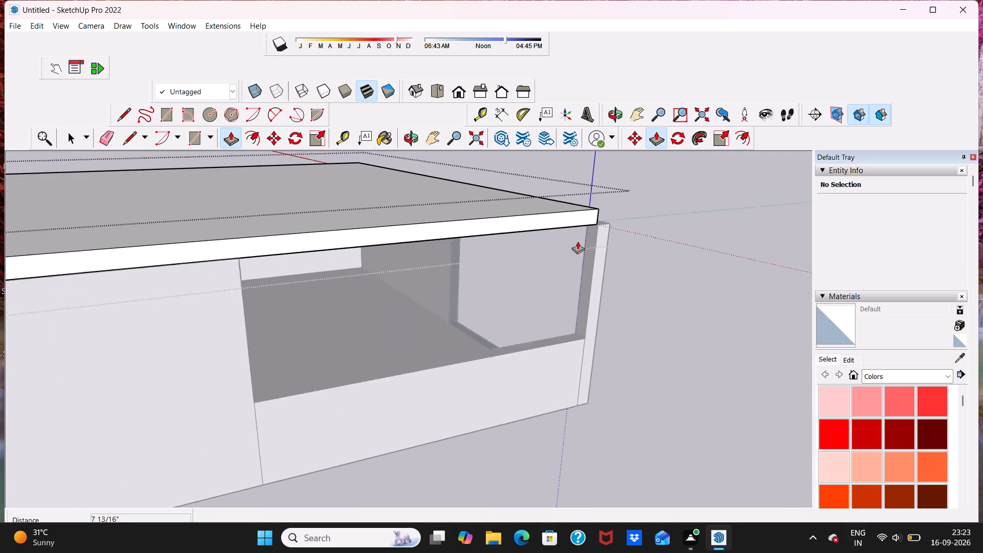
scroll(578, 241, "down", 15)
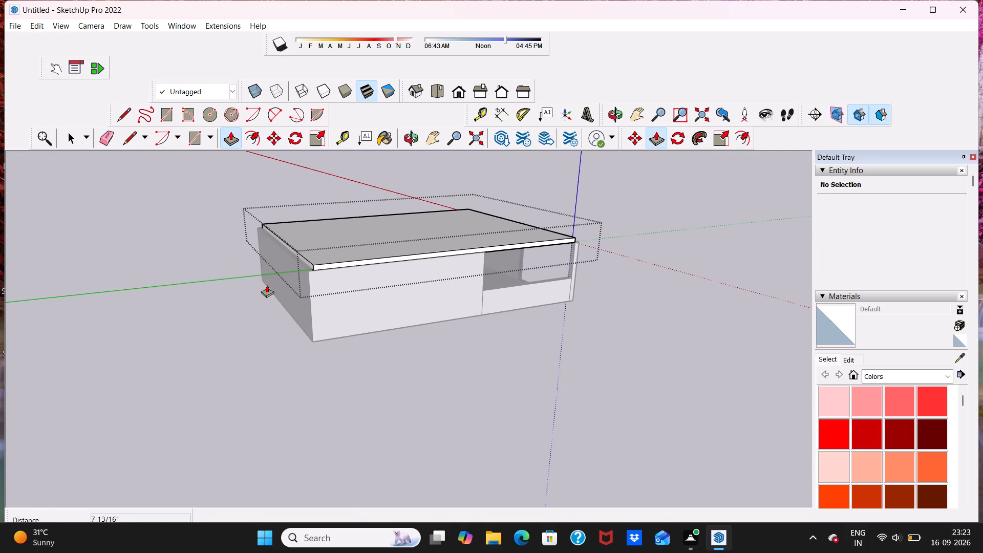
Push/pull the slab's short edge face, at the end farthest from the opening, outward 9" to the outer wall face.
middle_click_drag(267, 285, 311, 294)
scroll(326, 270, "up", 10)
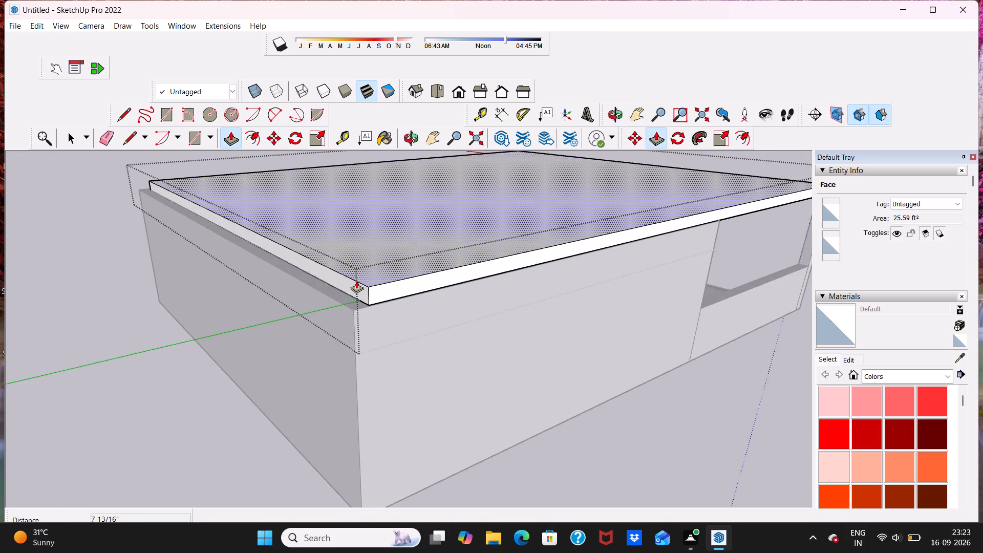
scroll(356, 281, "up", 4)
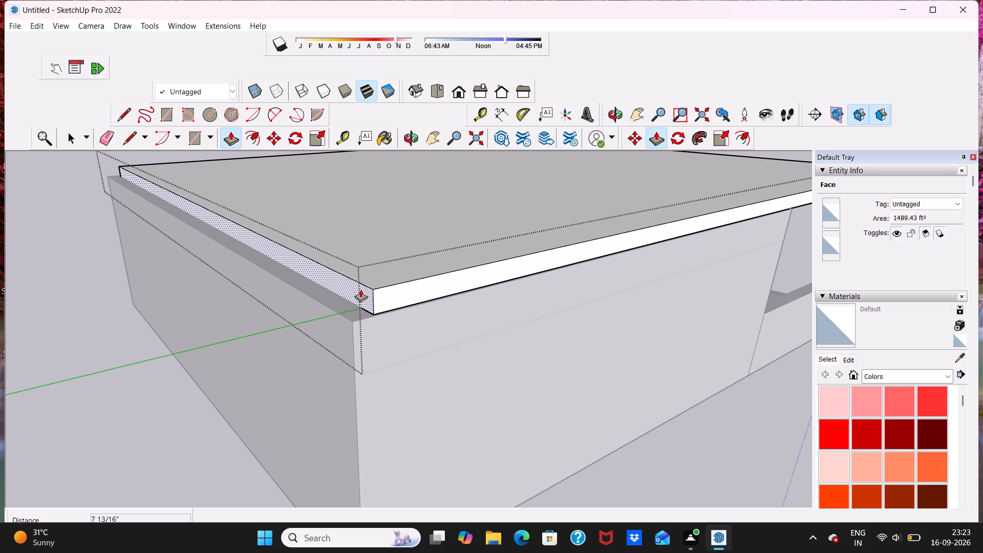
left_click(366, 294)
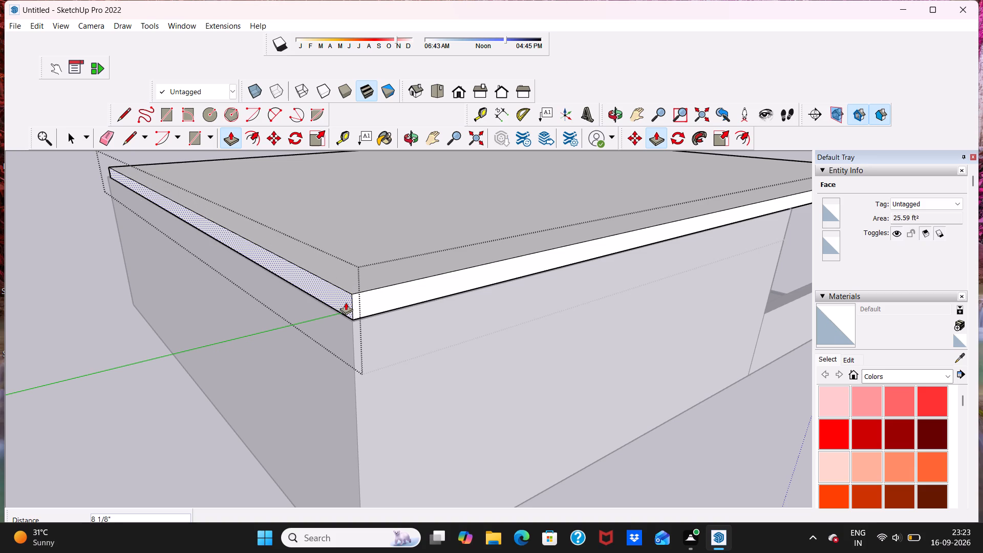
left_click(353, 323)
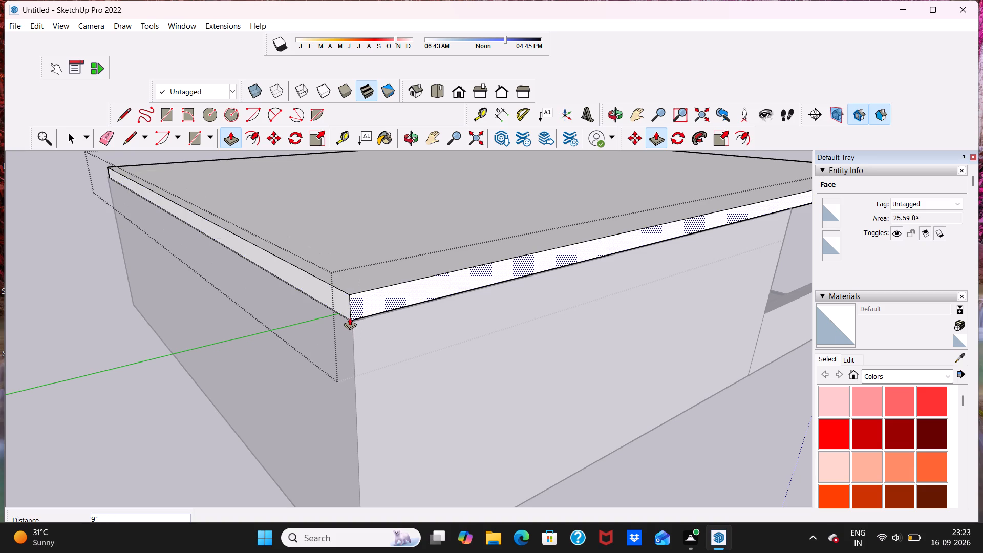
Push/pull the slab's other long edge face, opposite the wall opening, outward 9" to the outer wall face.
scroll(356, 312, "down", 12)
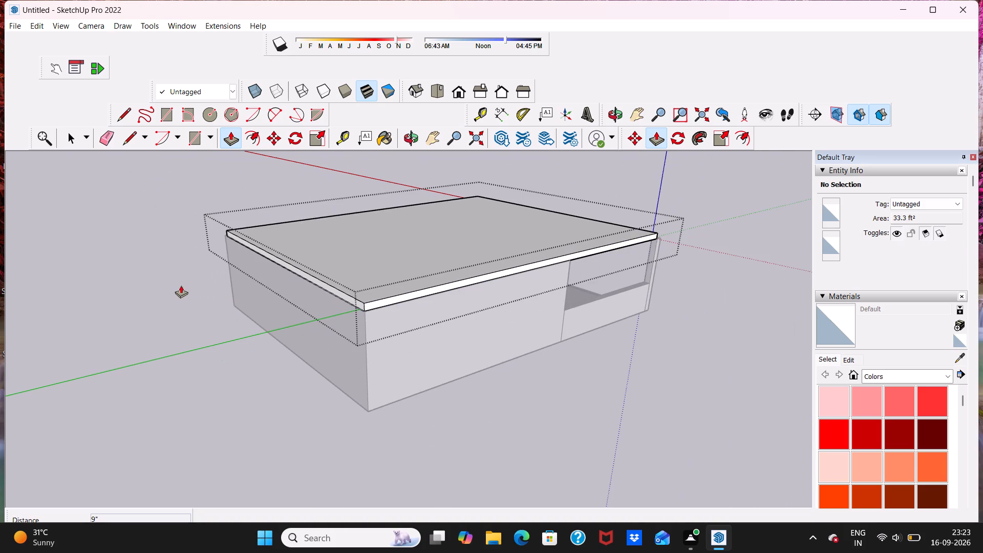
middle_click_drag(181, 285, 514, 294)
middle_click_drag(211, 371, 326, 390)
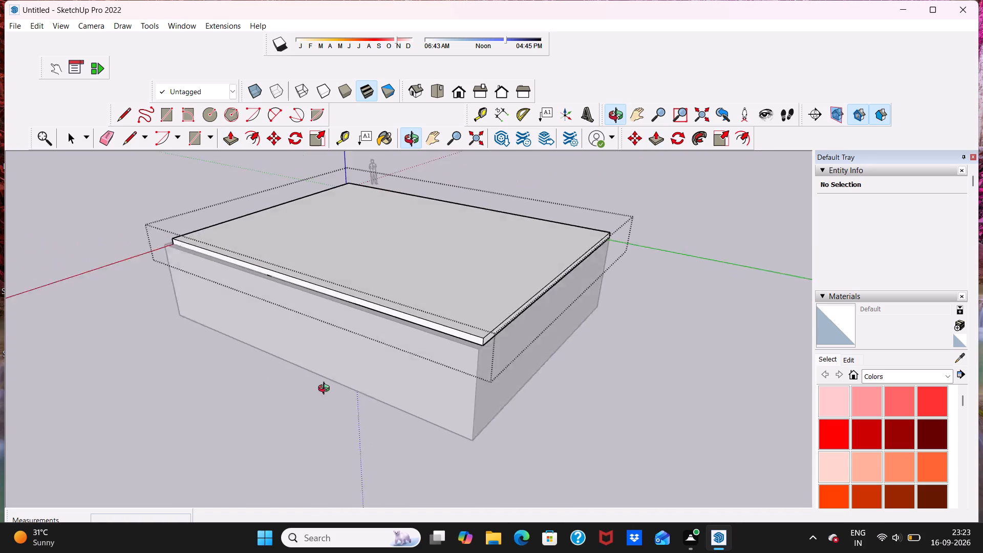
middle_click_drag(326, 390, 330, 391)
scroll(516, 373, "up", 8)
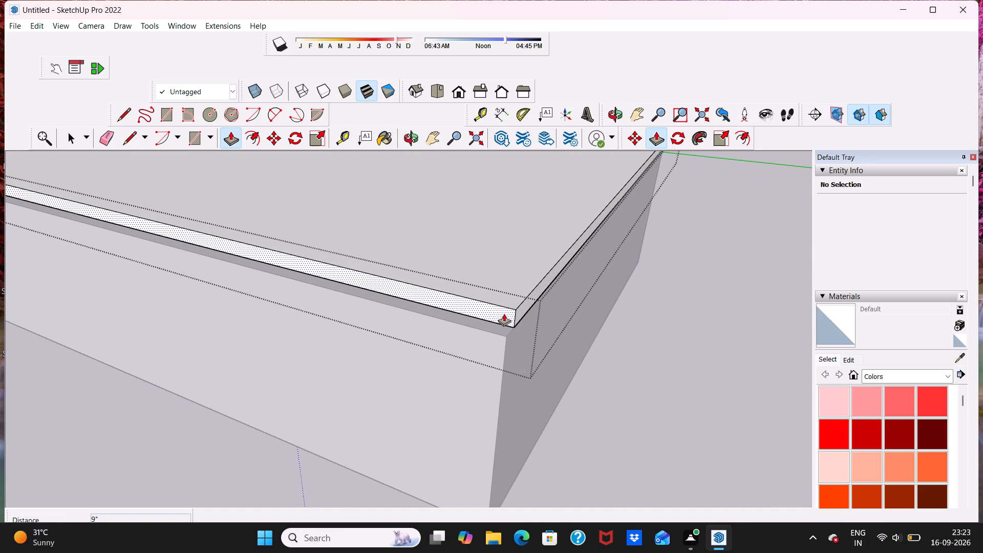
left_click(504, 309)
left_click(503, 337)
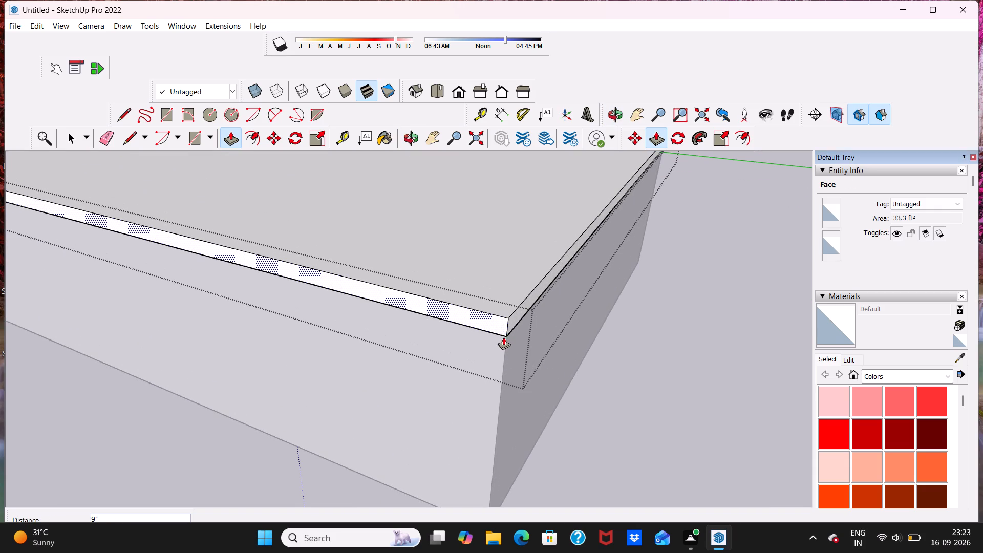
scroll(561, 332, "down", 4)
middle_click_drag(567, 331, 517, 343)
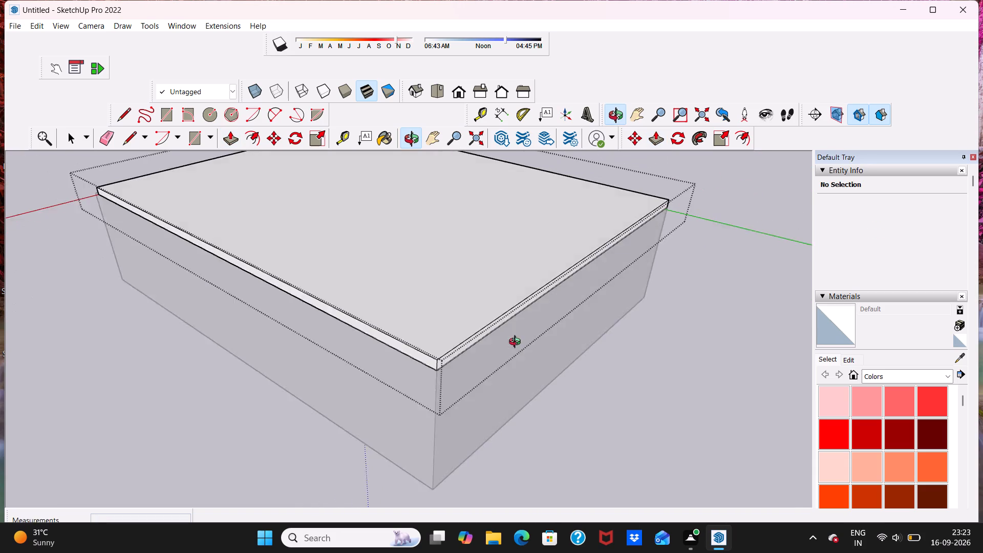
middle_click_drag(517, 343, 481, 346)
scroll(372, 354, "up", 10)
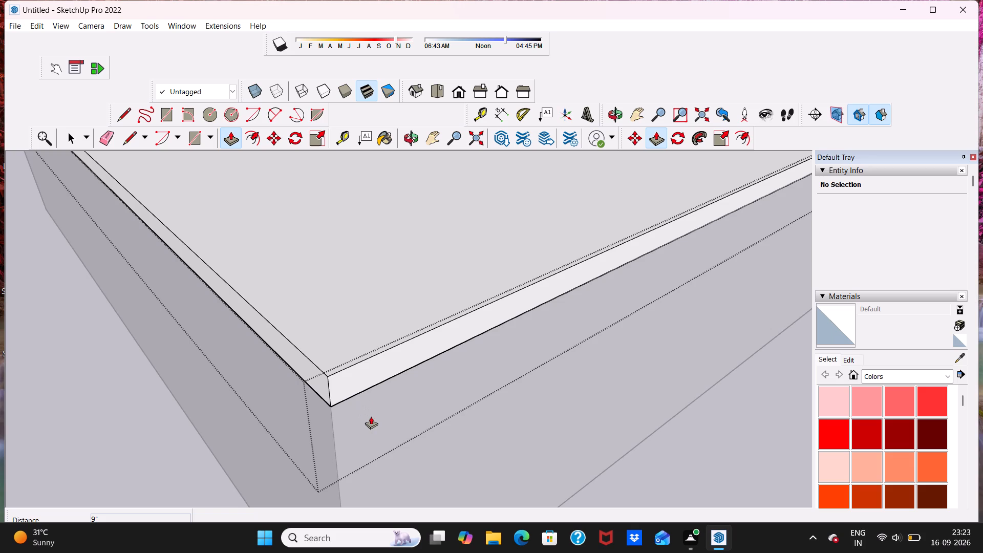
Push/pull the slab's long edge face above the wall opening outward another 4 1/2", then close the slab group.
scroll(385, 396, "down", 20)
scroll(385, 396, "down", 2)
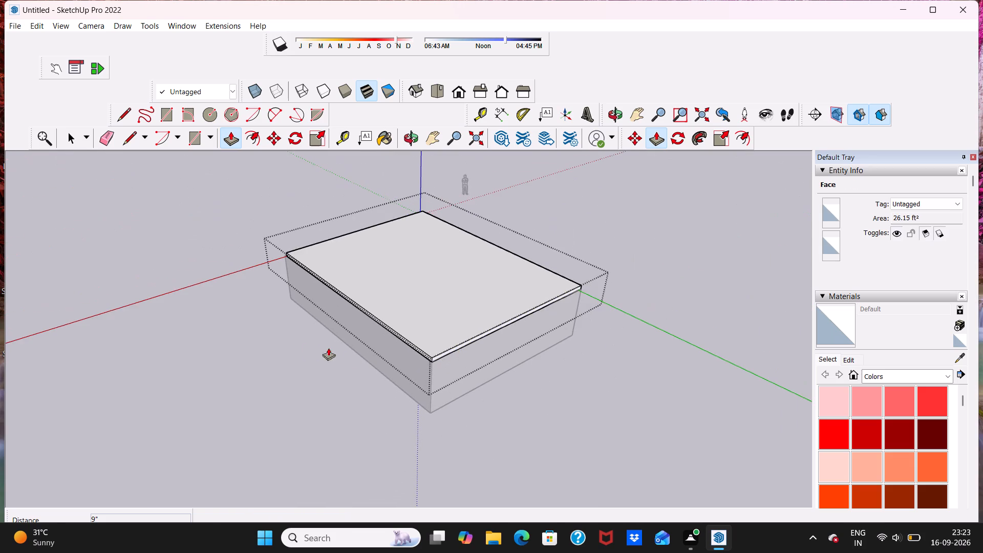
middle_click_drag(253, 331, 686, 330)
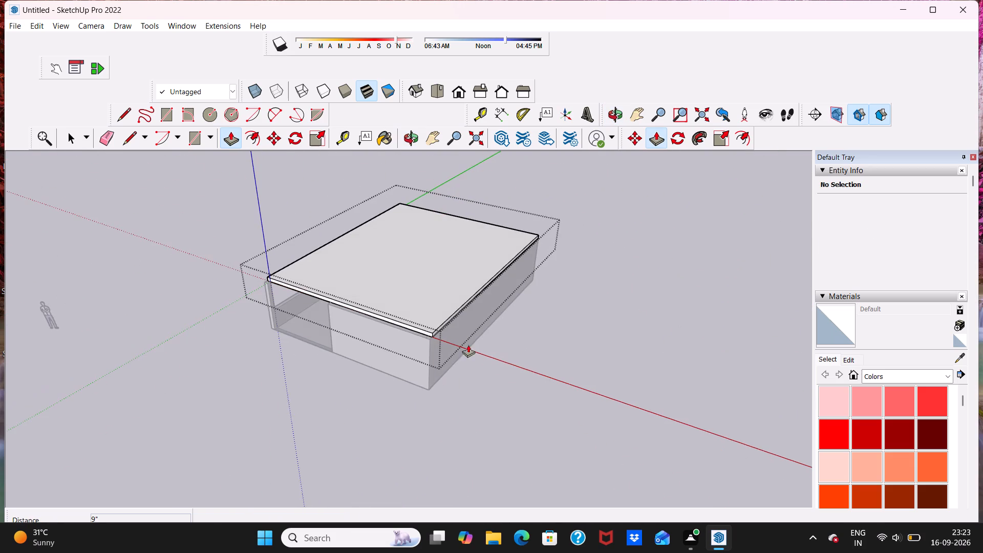
scroll(468, 345, "up", 7)
scroll(390, 341, "down", 9)
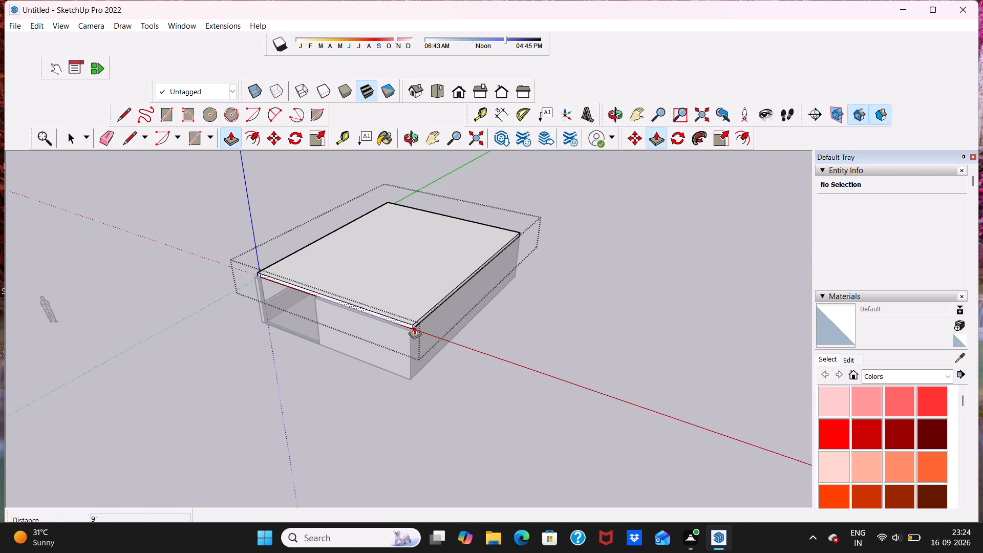
scroll(417, 319, "up", 19)
scroll(408, 341, "down", 13)
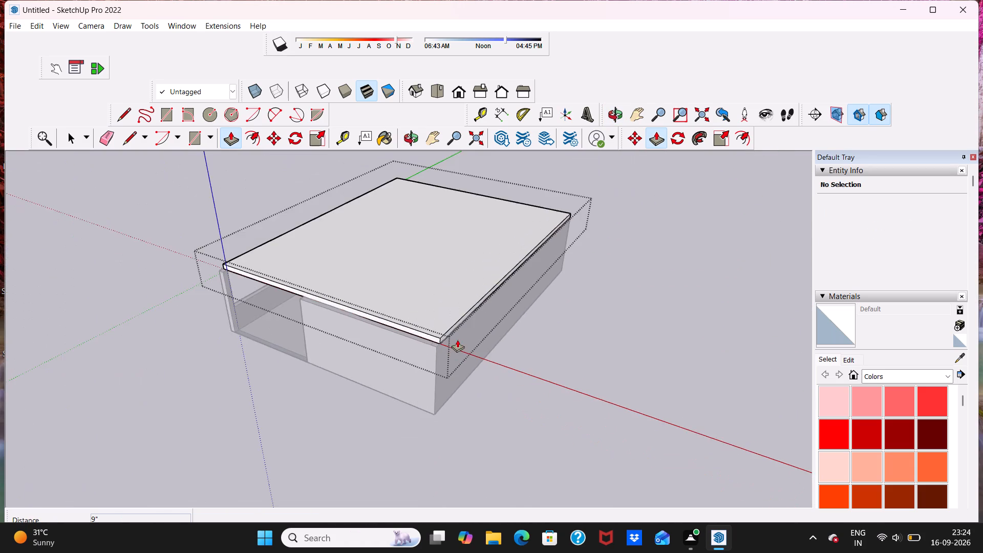
scroll(457, 339, "down", 5)
middle_click_drag(194, 305, 611, 308)
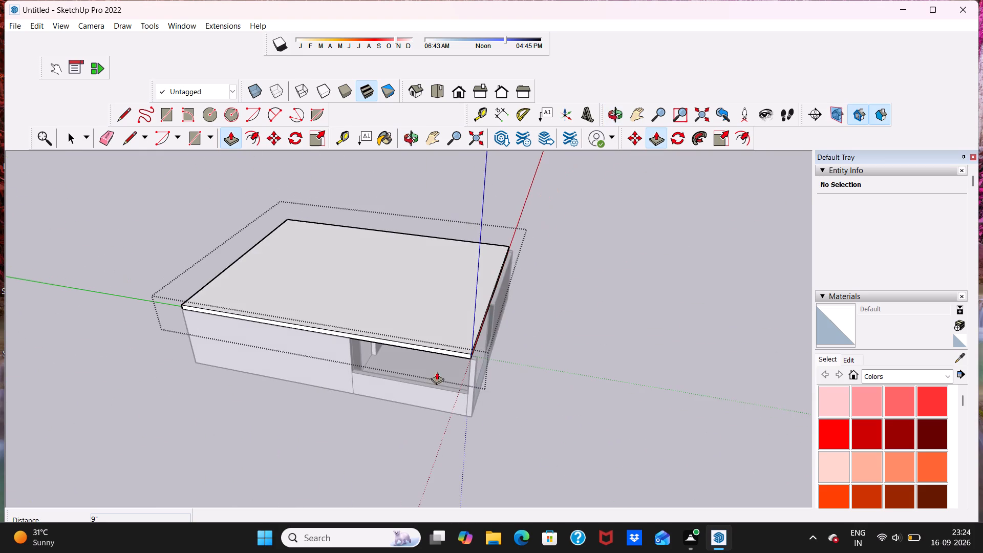
middle_click_drag(408, 391, 403, 332)
scroll(476, 318, "up", 13)
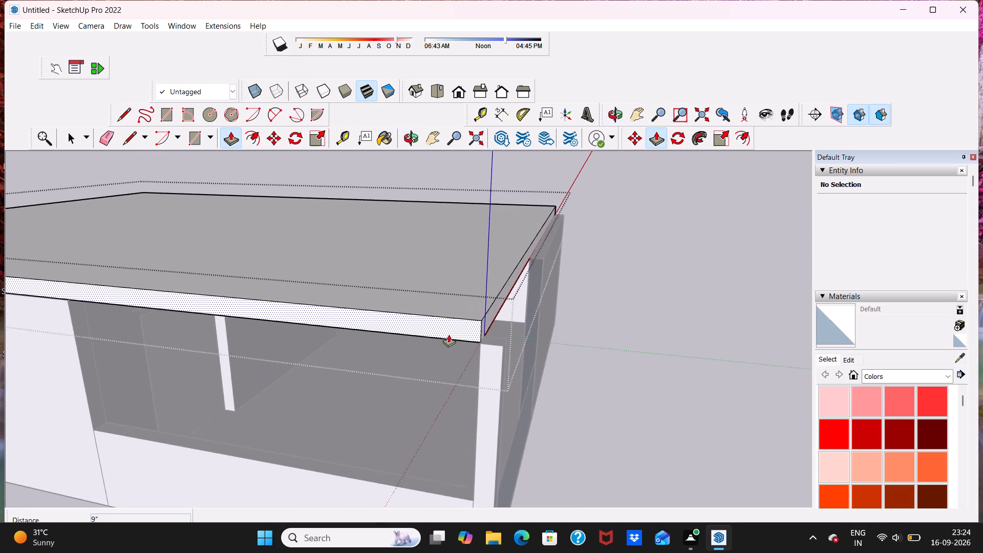
scroll(448, 334, "up", 1)
scroll(415, 308, "down", 11)
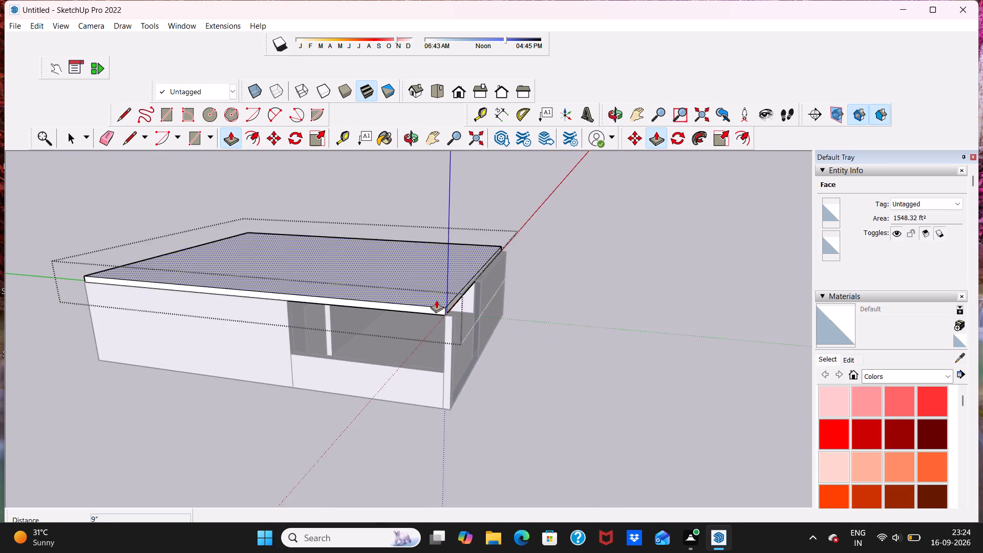
scroll(436, 300, "down", 6)
scroll(297, 281, "up", 20)
scroll(297, 281, "up", 1)
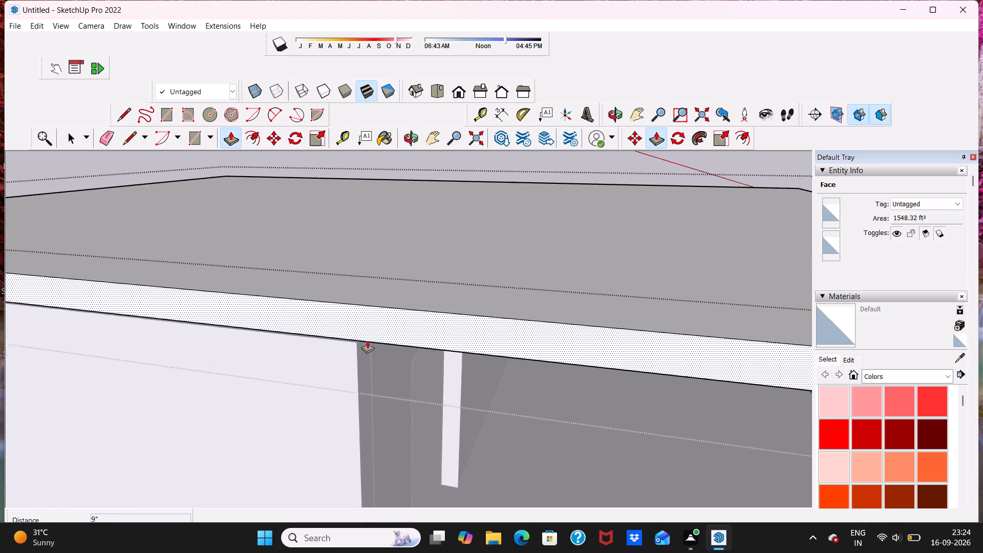
scroll(367, 341, "up", 2)
left_click(353, 322)
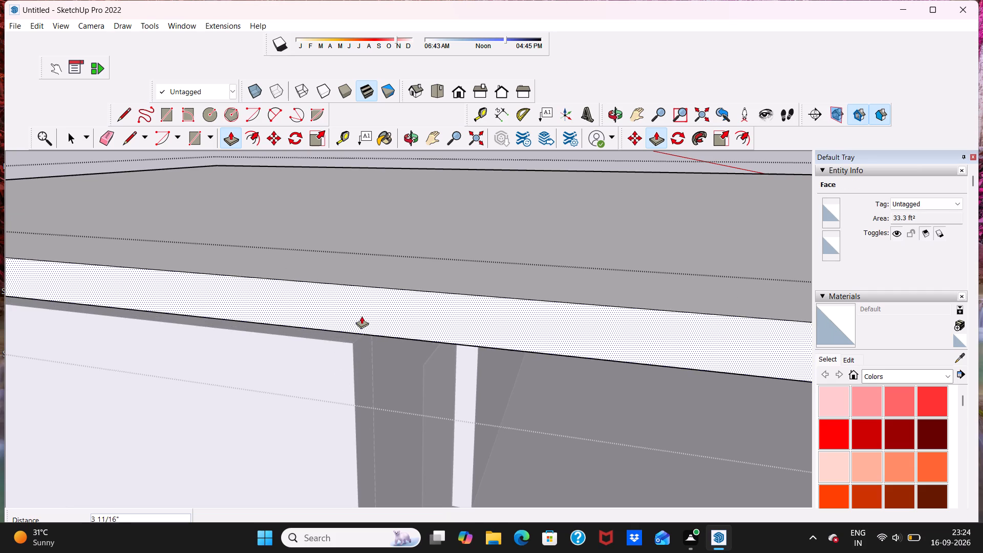
left_click_drag(352, 341, 353, 348)
scroll(354, 354, "up", 8)
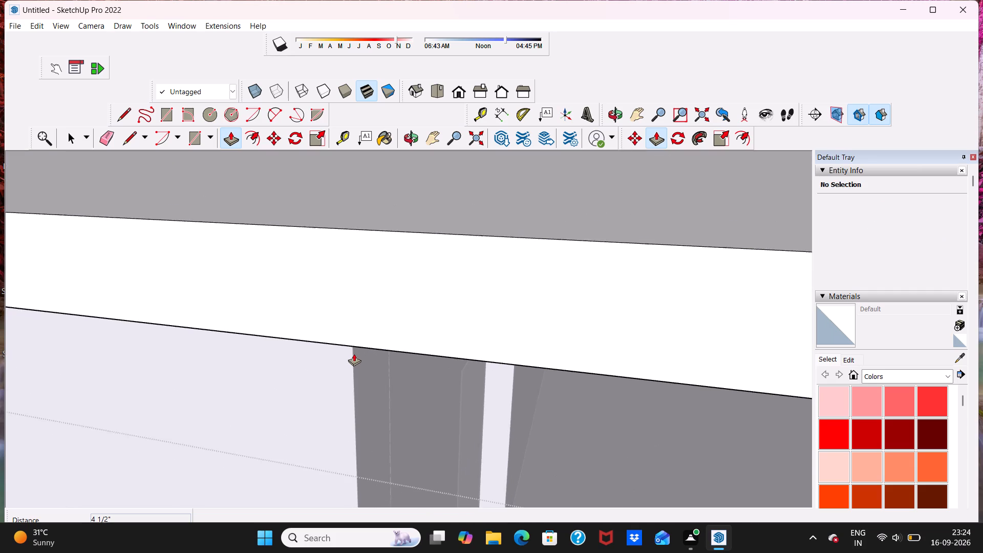
scroll(354, 353, "up", 4)
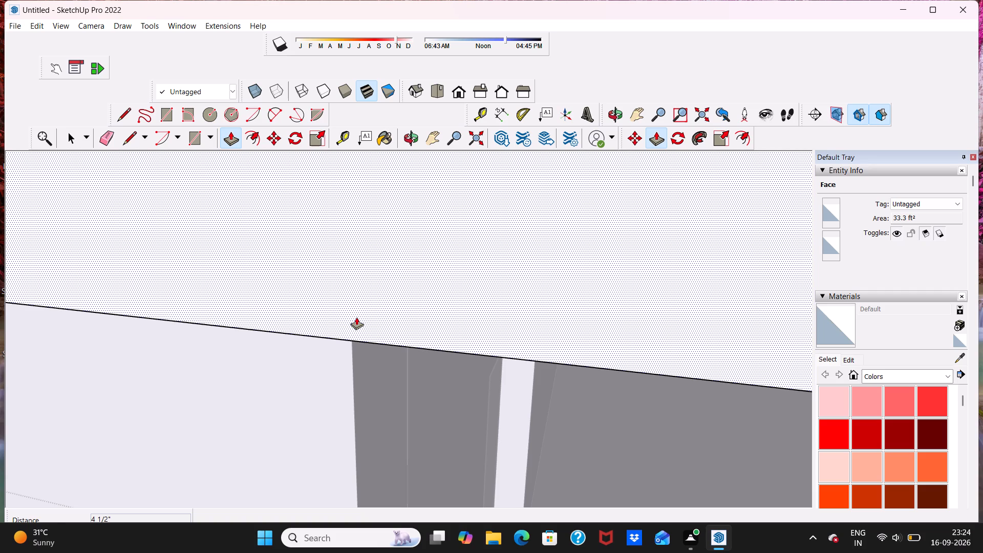
key("space")
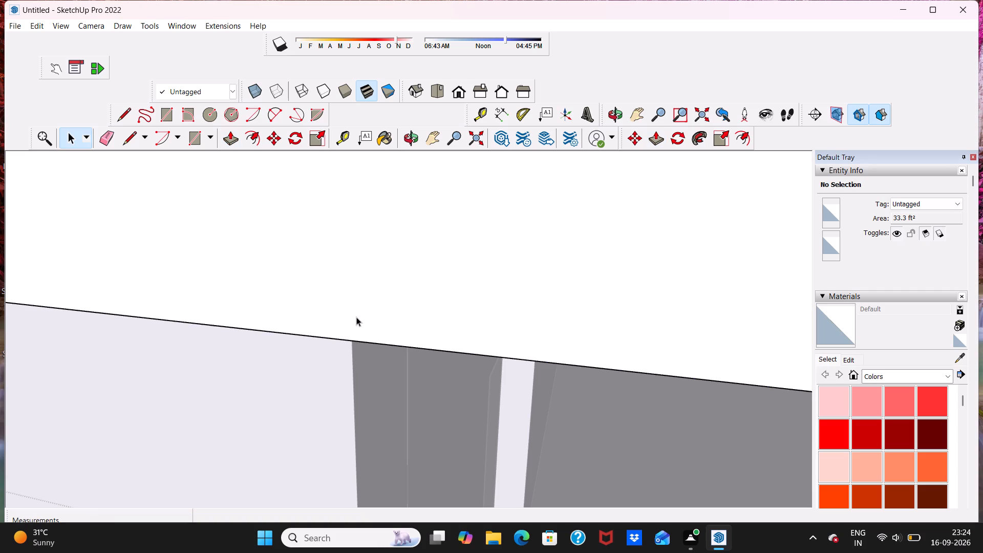
scroll(356, 317, "down", 20)
scroll(356, 317, "down", 13)
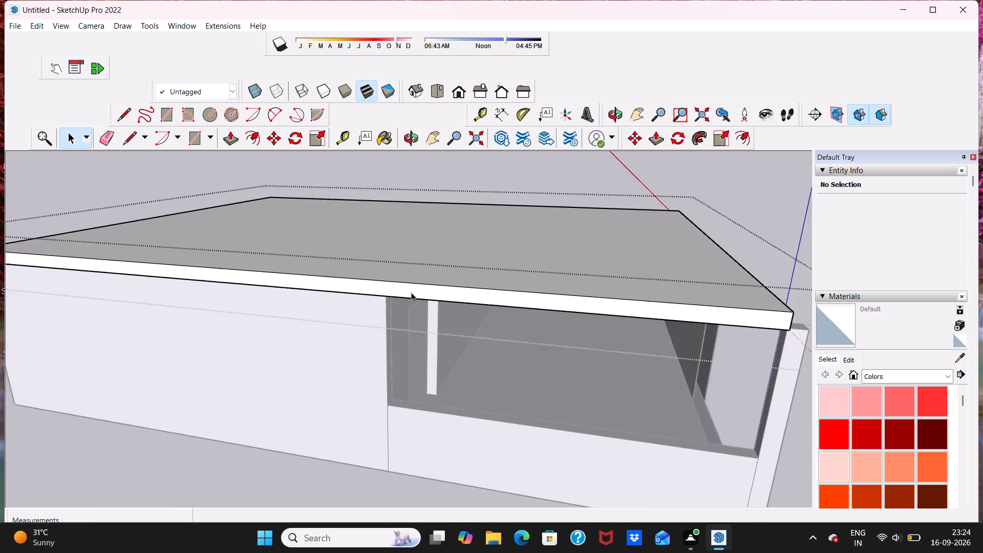
scroll(411, 292, "down", 6)
left_click(435, 411)
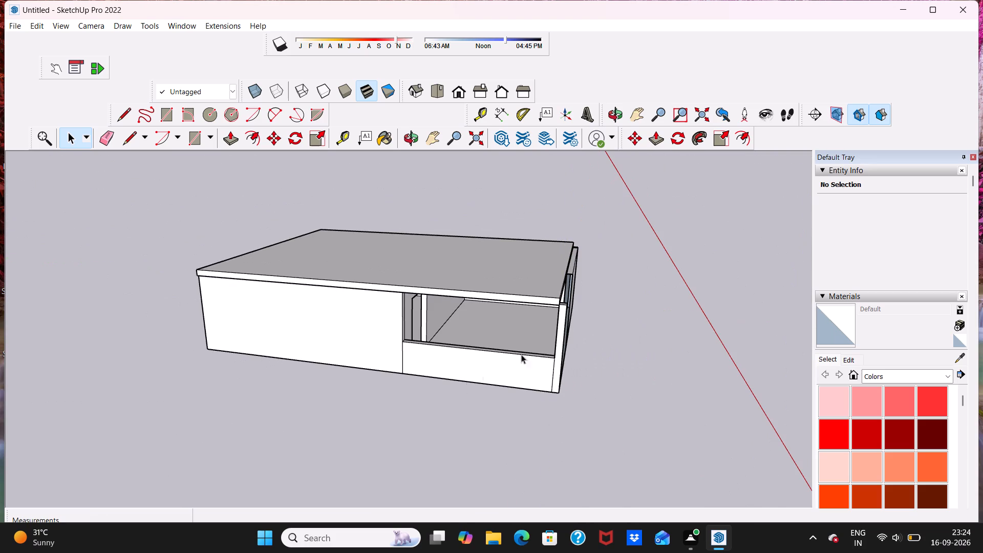
Examine how the slab's edges sit over the walls at the corner beside the opening and at the opposite end of that wall.
middle_click_drag(573, 328, 420, 377)
scroll(420, 377, "up", 13)
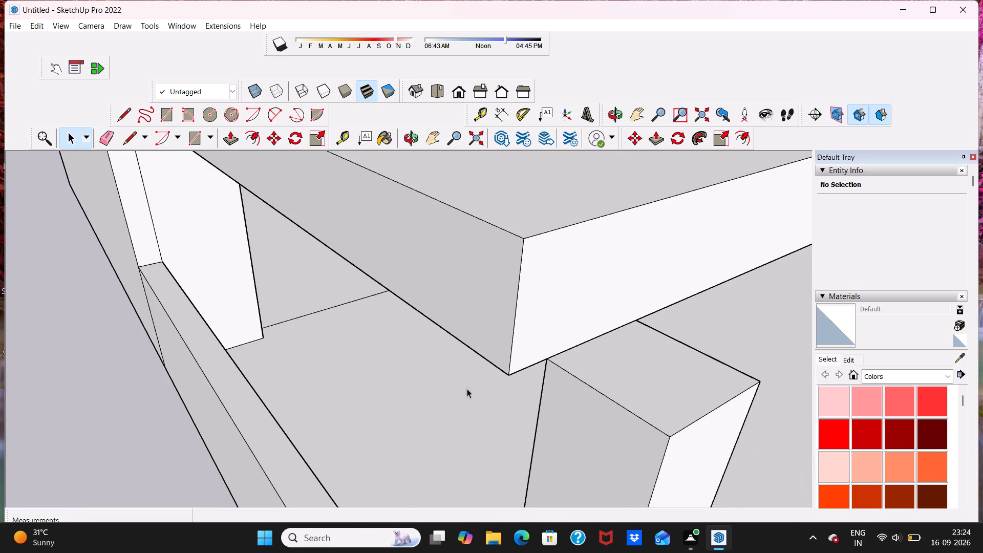
scroll(476, 382, "down", 4)
scroll(505, 361, "up", 1)
scroll(505, 361, "down", 12)
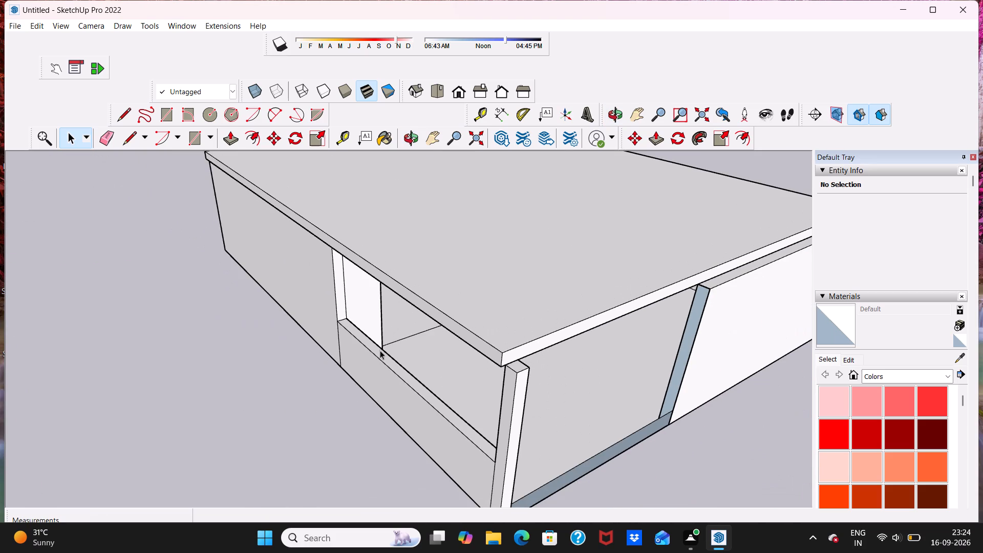
middle_click_drag(380, 350, 537, 308)
scroll(535, 309, "down", 1)
scroll(6, 148, "up", 10)
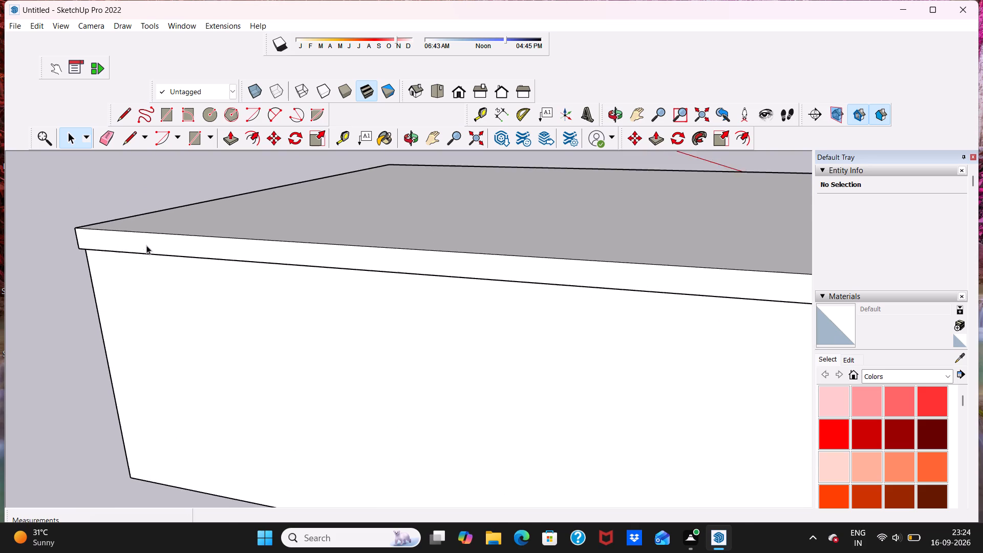
scroll(146, 245, "up", 6)
middle_click_drag(60, 237, 195, 204)
scroll(197, 204, "down", 6)
middle_click_drag(160, 218, 261, 221)
scroll(209, 223, "up", 5)
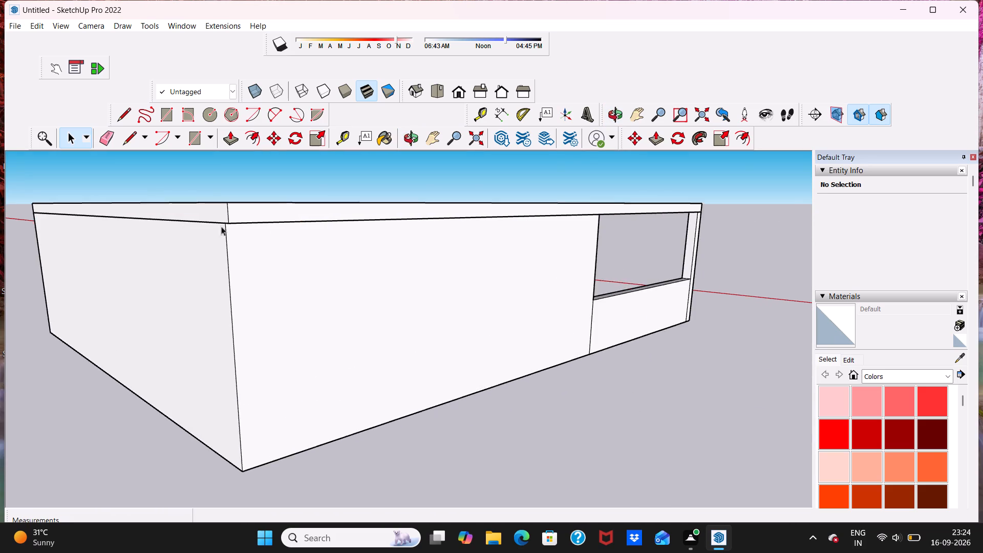
scroll(221, 226, "up", 5)
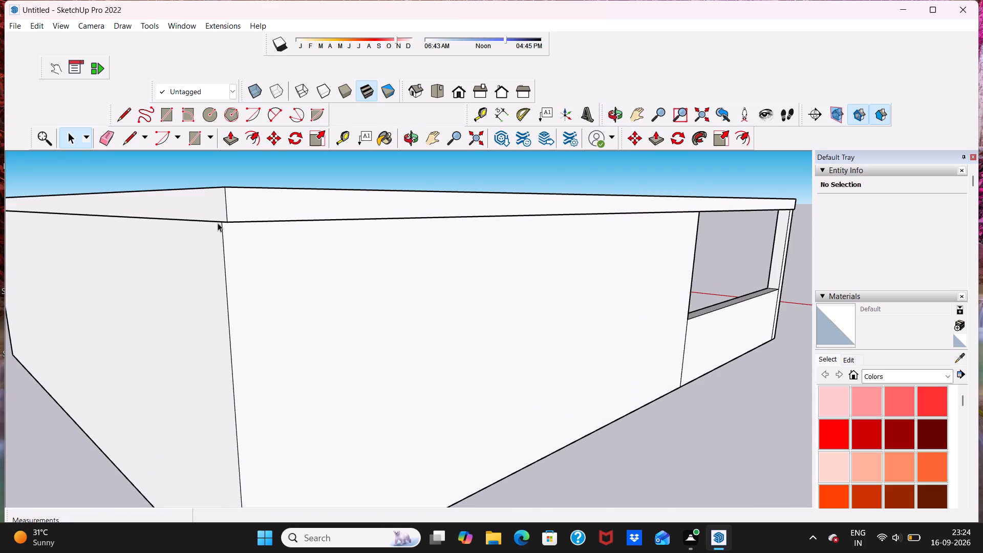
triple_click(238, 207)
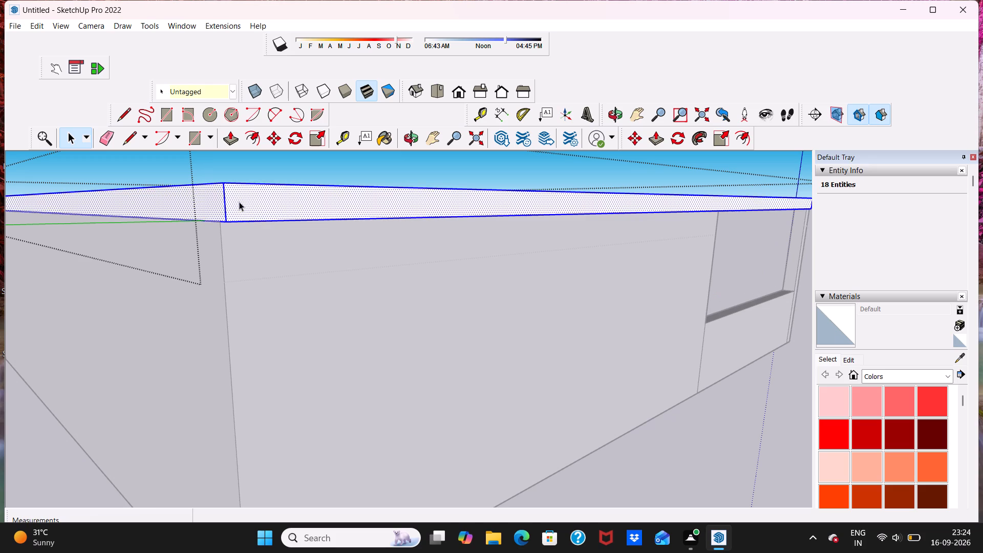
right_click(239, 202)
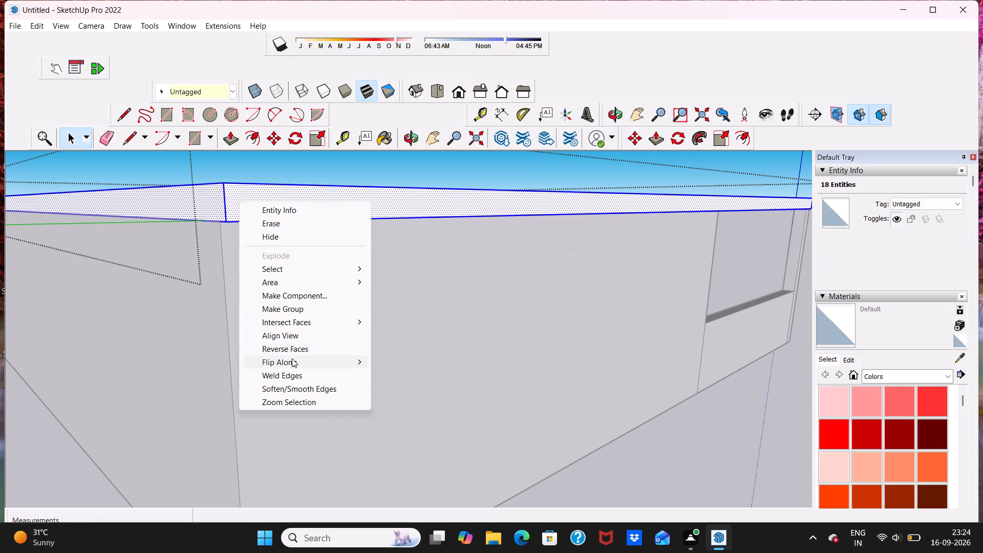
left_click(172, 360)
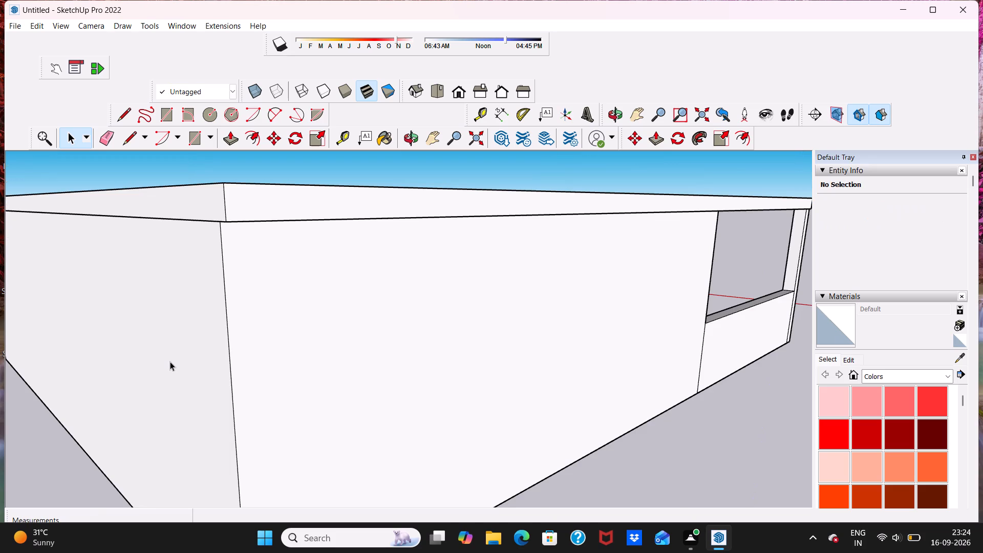
Reopen the roof slab group and push/pull its overhanging long edge face back 3 5/16" to the wall corner, then close the group.
scroll(216, 287, "down", 10)
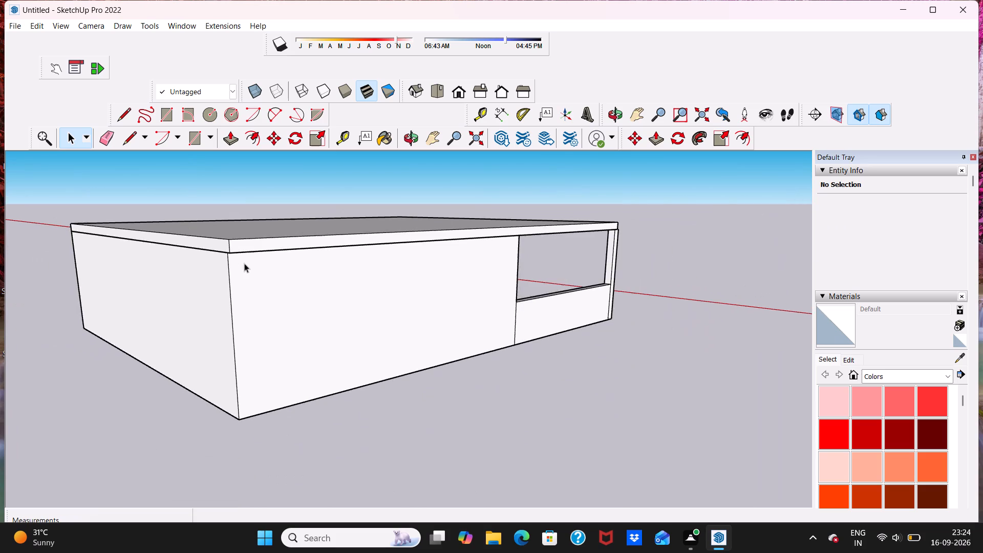
scroll(244, 263, "down", 1)
scroll(250, 256, "up", 6)
left_click(228, 243)
right_click(228, 243)
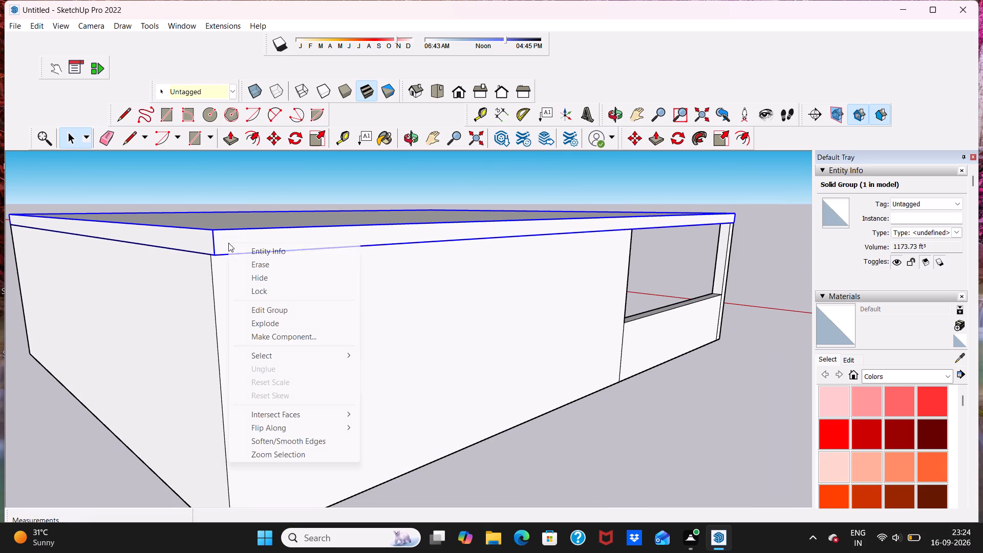
left_click(270, 308)
scroll(209, 256, "up", 5)
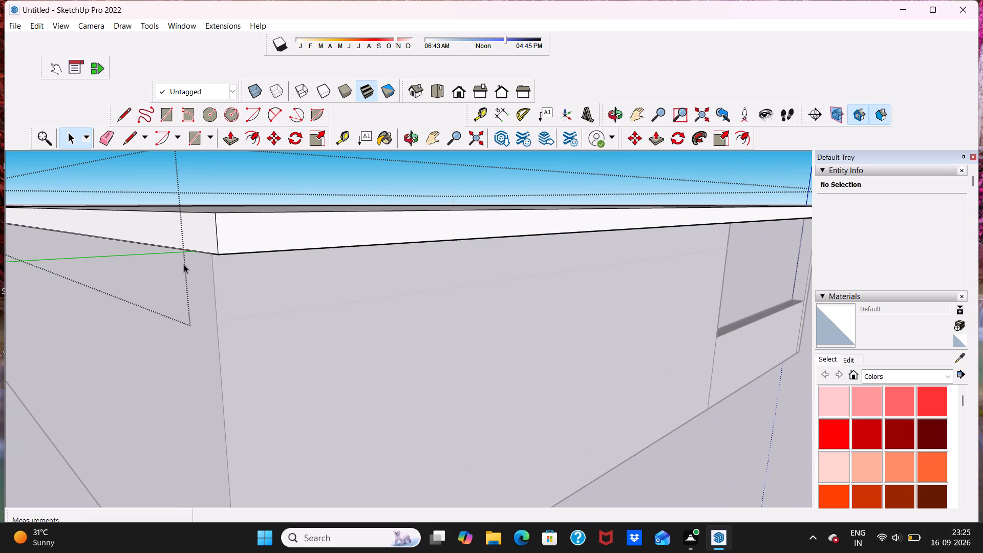
middle_click_drag(184, 264, 353, 269)
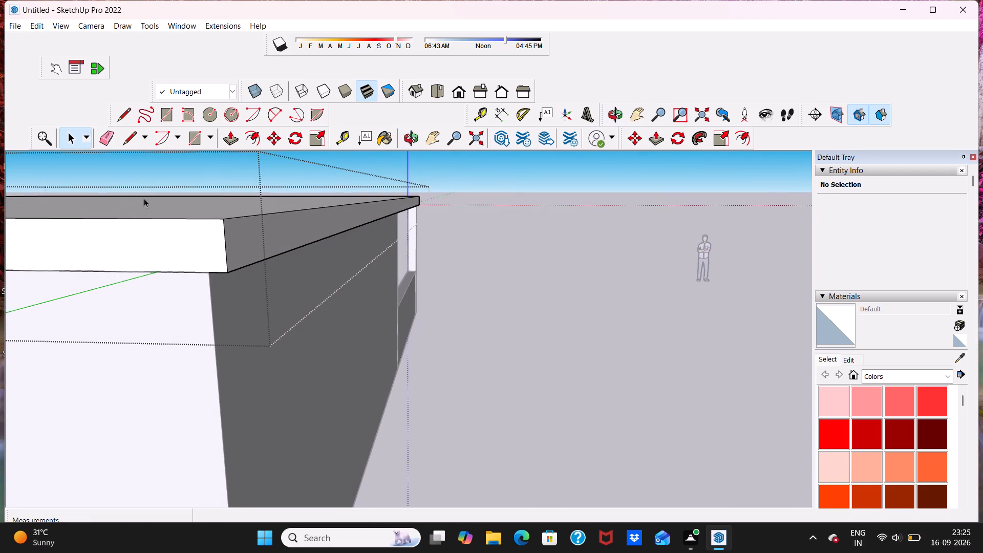
left_click(235, 138)
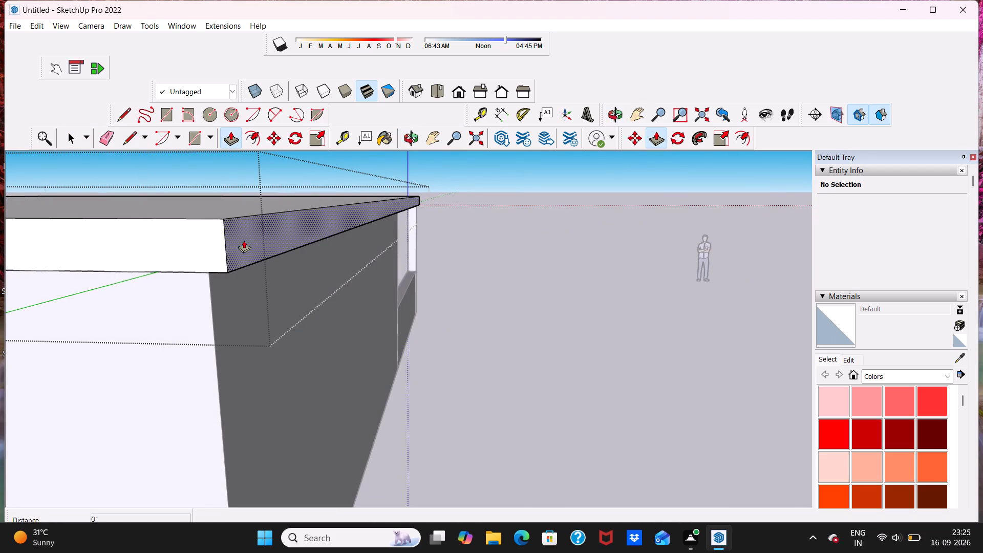
left_click(243, 243)
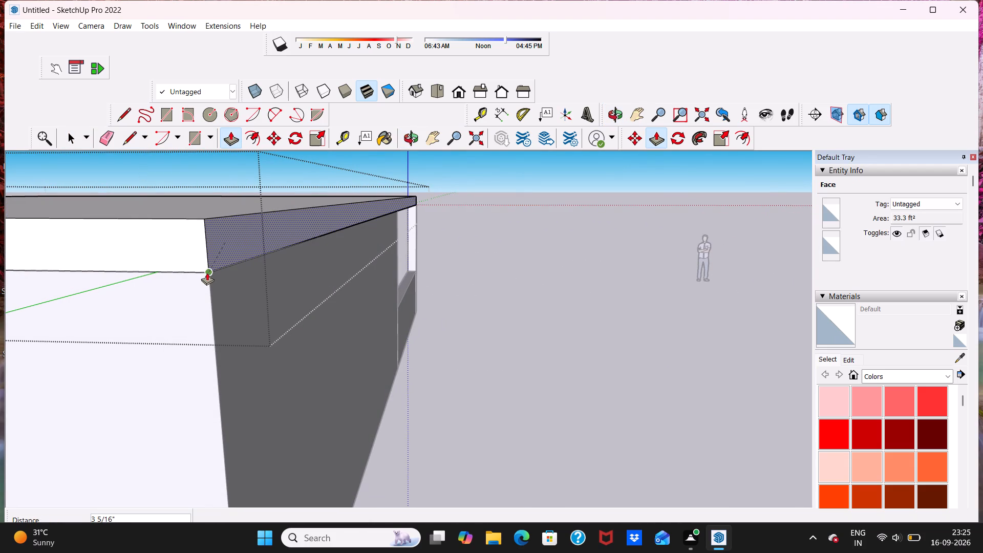
left_click(207, 272)
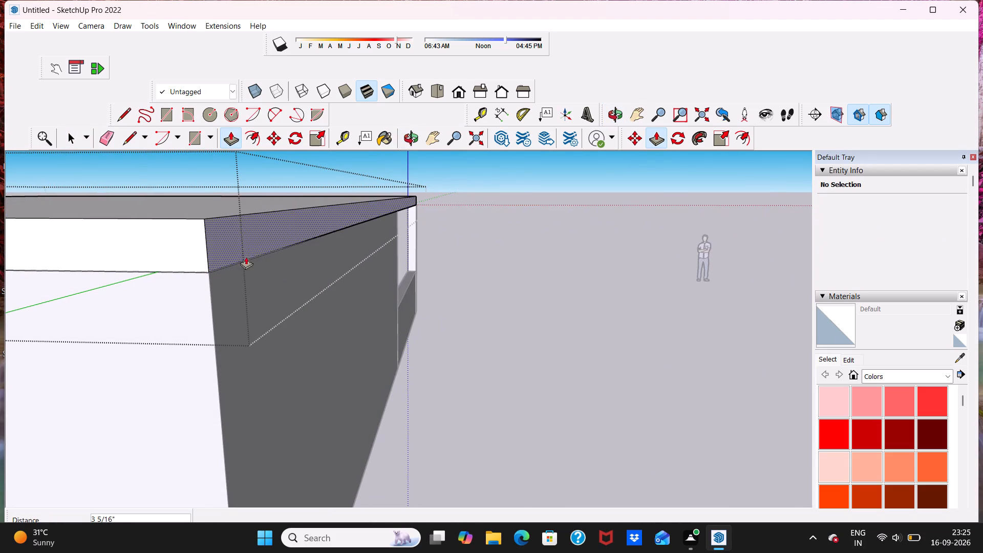
scroll(272, 237, "up", 11)
key("space")
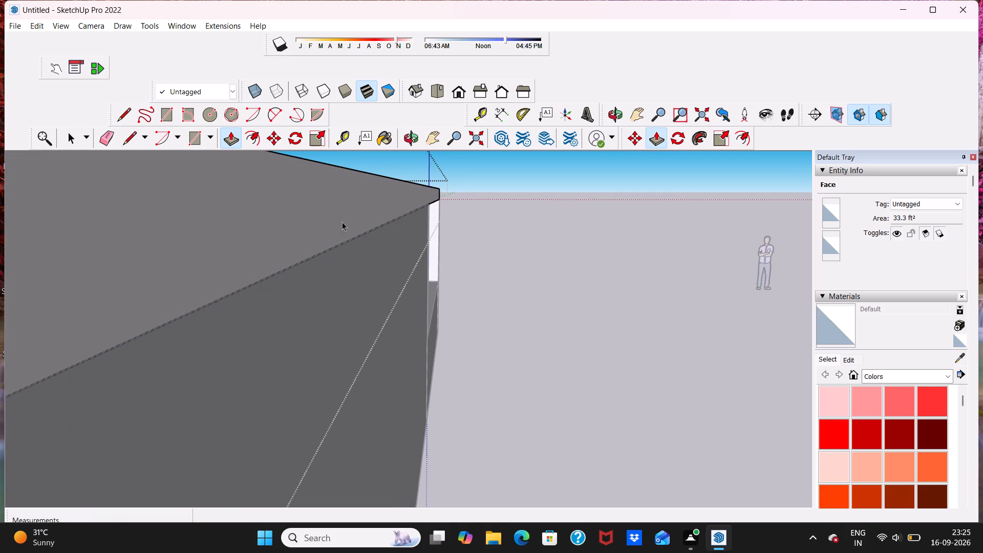
scroll(326, 227, "down", 19)
left_click(505, 352)
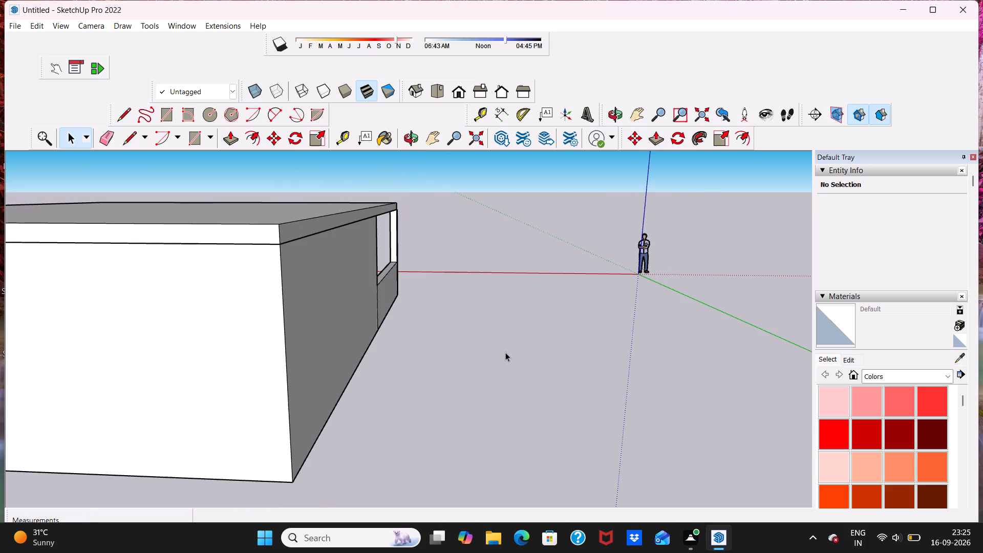
Examine the slab's fit from the corrected corner, from above the building, and along the side with the open room.
scroll(285, 218, "up", 16)
scroll(280, 290, "down", 7)
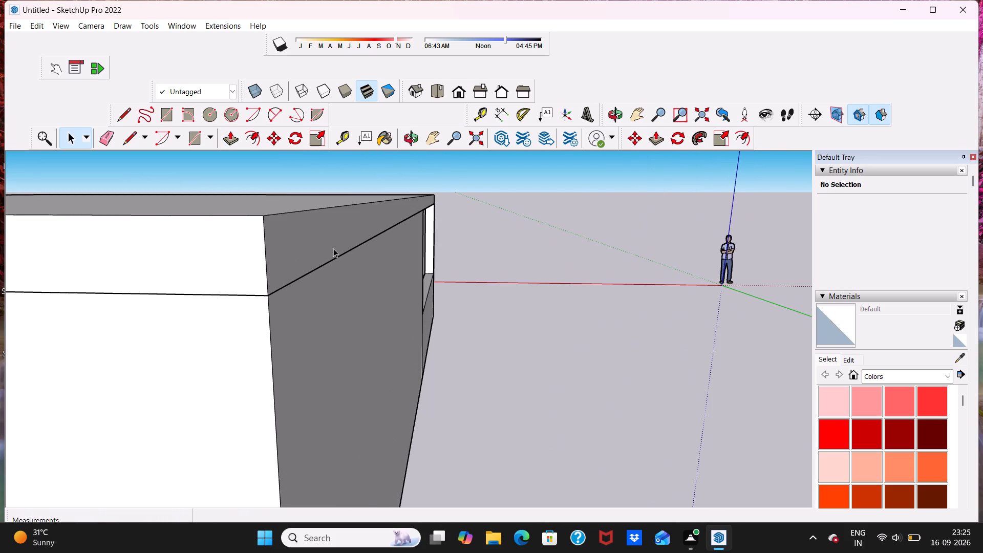
middle_click_drag(333, 248, 115, 306)
scroll(124, 283, "down", 19)
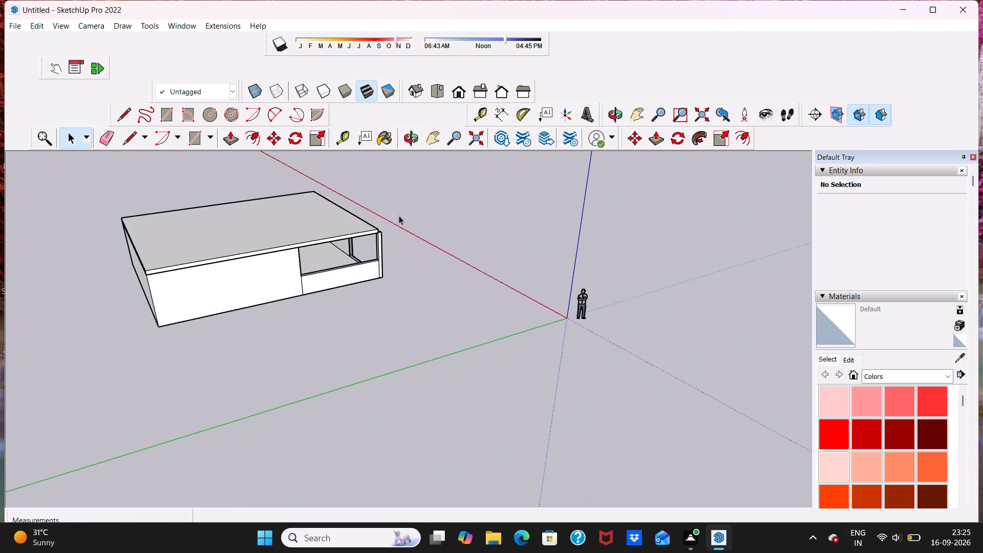
scroll(405, 215, "up", 6)
middle_click_drag(410, 280, 122, 300)
scroll(123, 294, "down", 7)
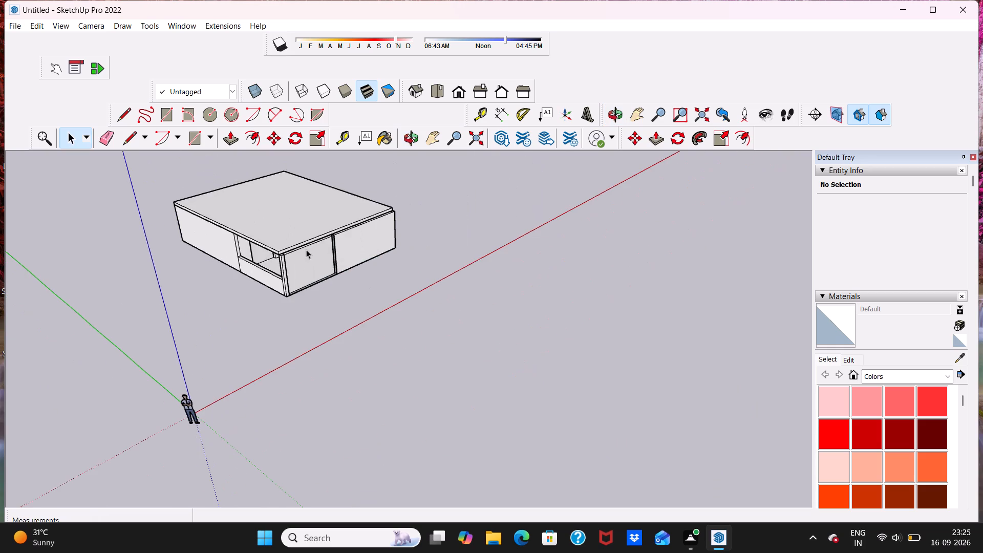
middle_click_drag(339, 262, 207, 180)
scroll(412, 262, "up", 6)
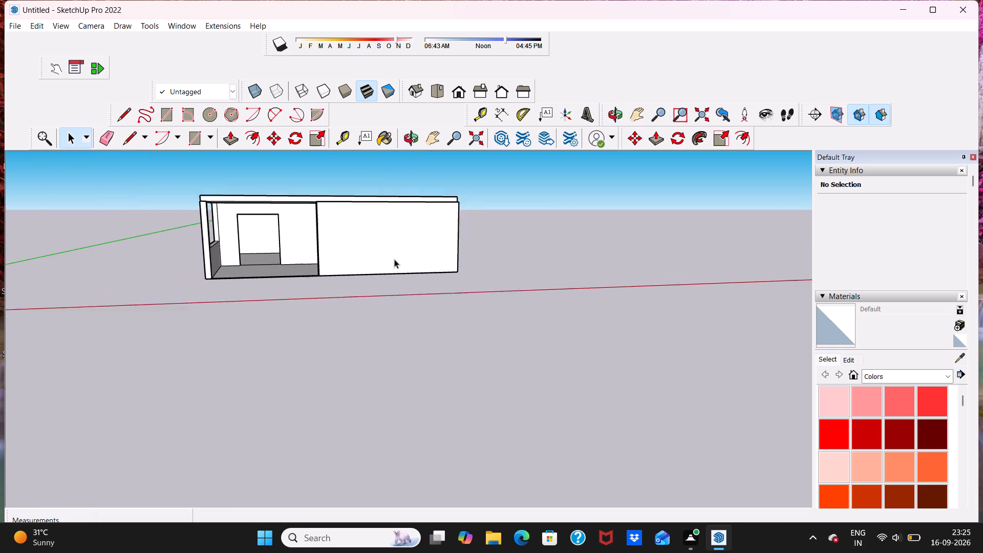
Examine how the roof slab sits over the wall corner beside the opening and along the front wall.
scroll(394, 259, "up", 1)
middle_click_drag(375, 265, 338, 314)
scroll(339, 304, "down", 2)
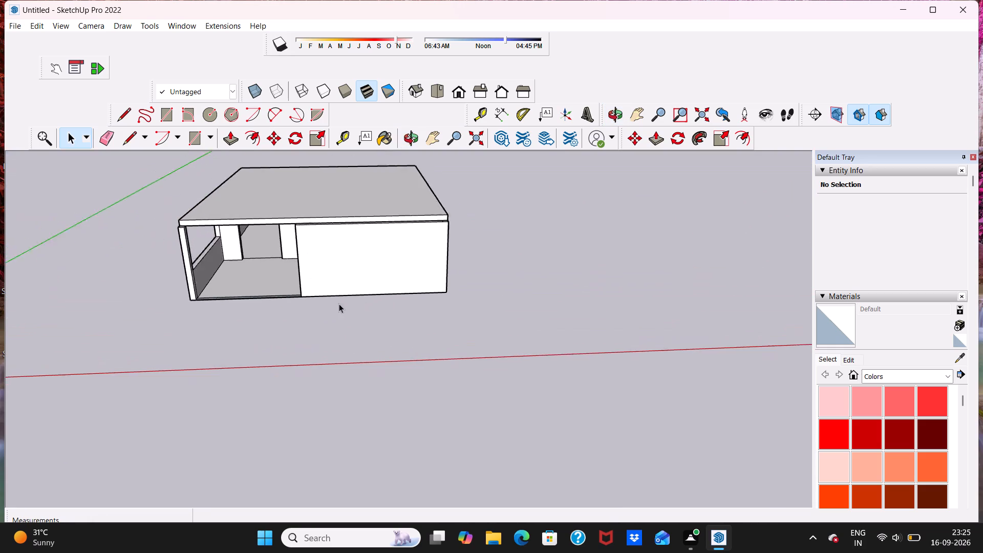
scroll(339, 304, "down", 2)
scroll(207, 230, "up", 16)
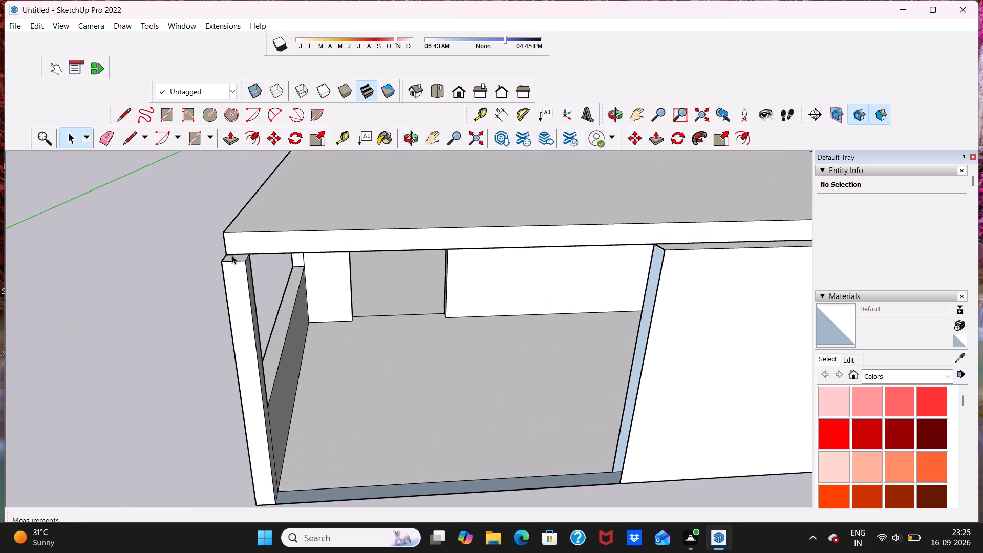
scroll(232, 255, "down", 1)
middle_click_drag(231, 250, 227, 241)
scroll(231, 249, "up", 1)
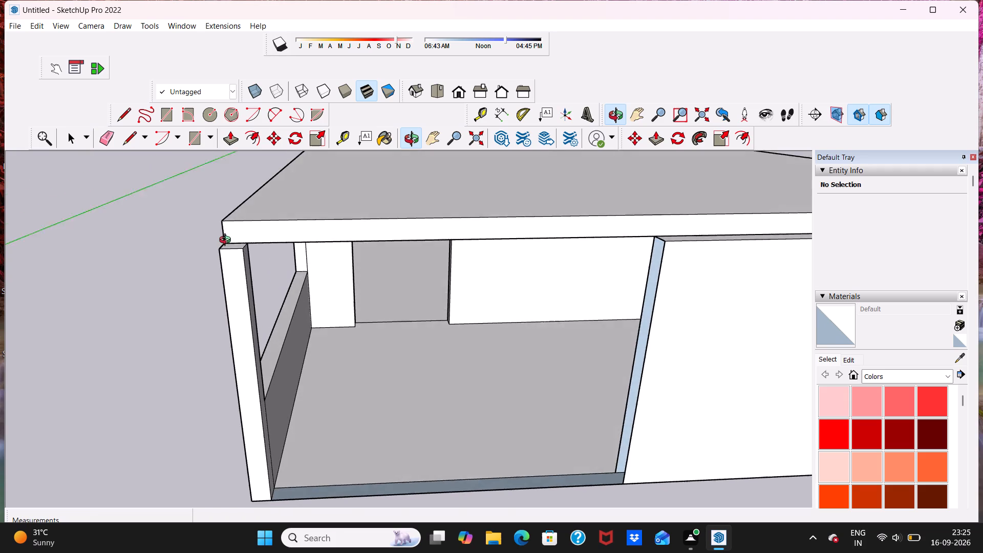
middle_click_drag(227, 241, 227, 237)
scroll(227, 239, "down", 8)
scroll(264, 258, "down", 4)
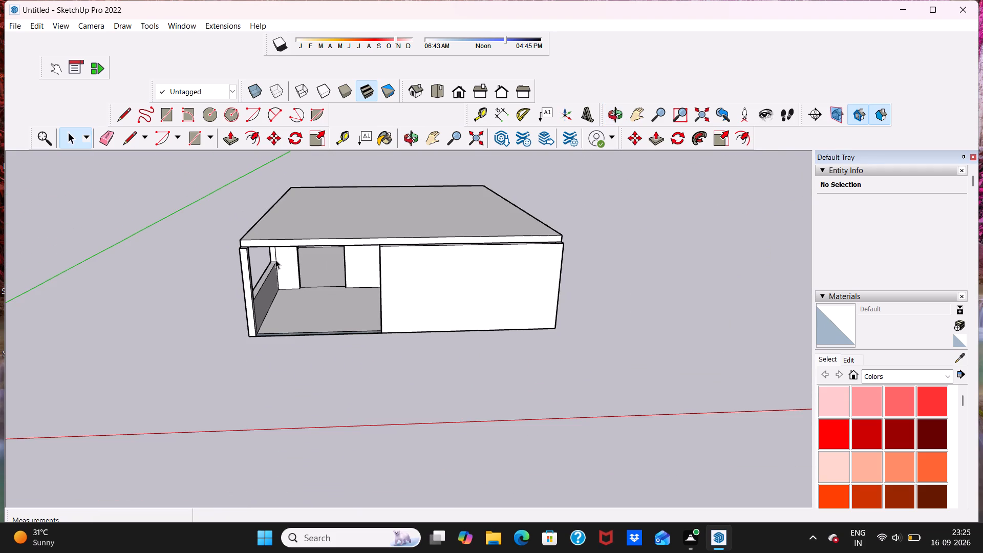
key("space")
scroll(304, 237, "up", 2)
scroll(304, 237, "down", 5)
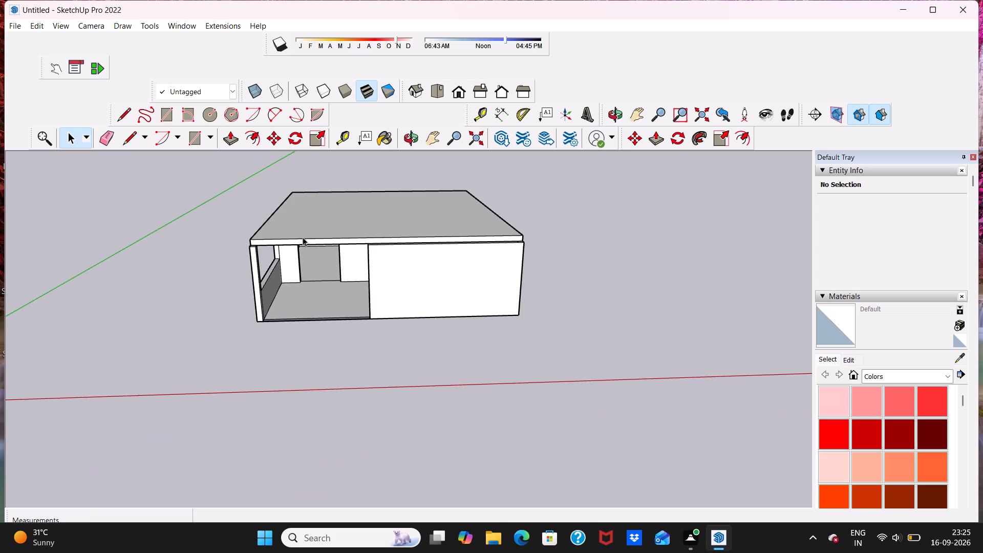
Examine the roof slab's front edge and its top face from above the building.
middle_click_drag(301, 239, 303, 319)
scroll(340, 278, "up", 9)
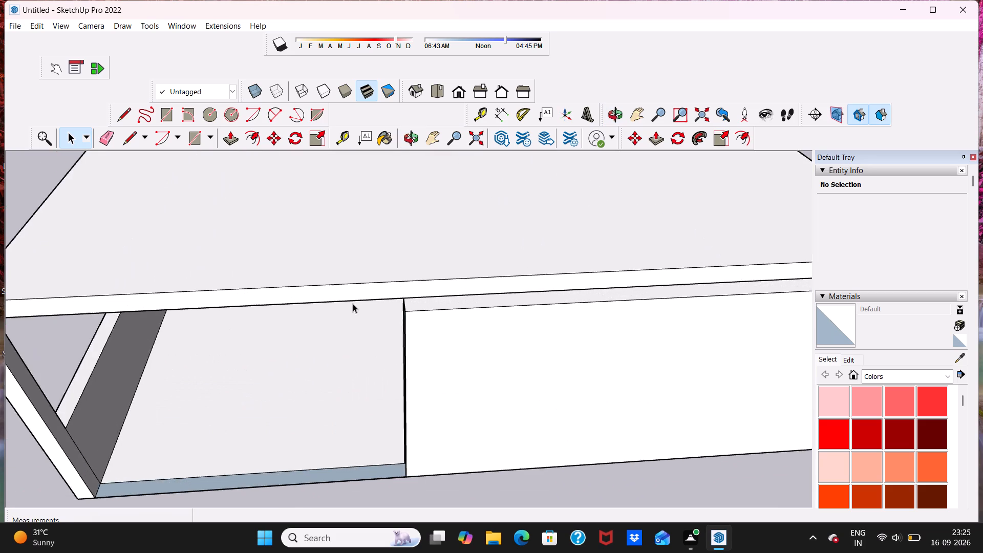
scroll(353, 304, "up", 2)
scroll(349, 292, "down", 4)
middle_click_drag(355, 268, 358, 325)
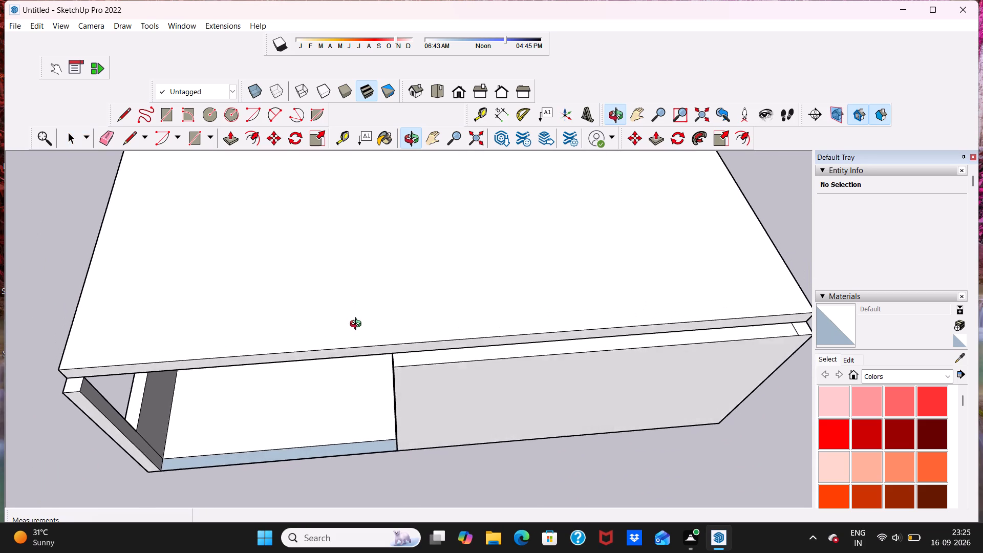
middle_click_drag(358, 325, 356, 347)
scroll(373, 320, "down", 11)
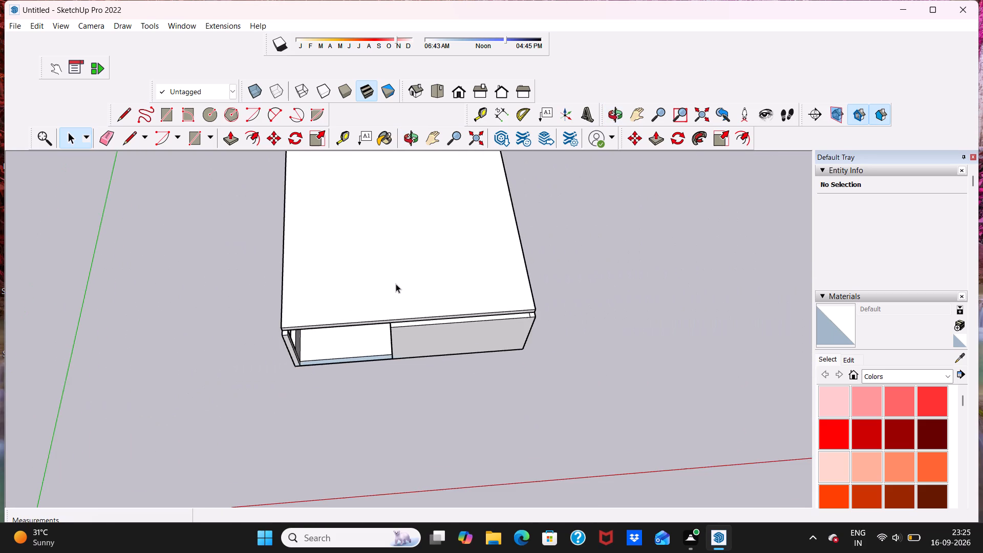
scroll(396, 284, "down", 7)
middle_click_drag(394, 281, 379, 310)
scroll(404, 247, "up", 2)
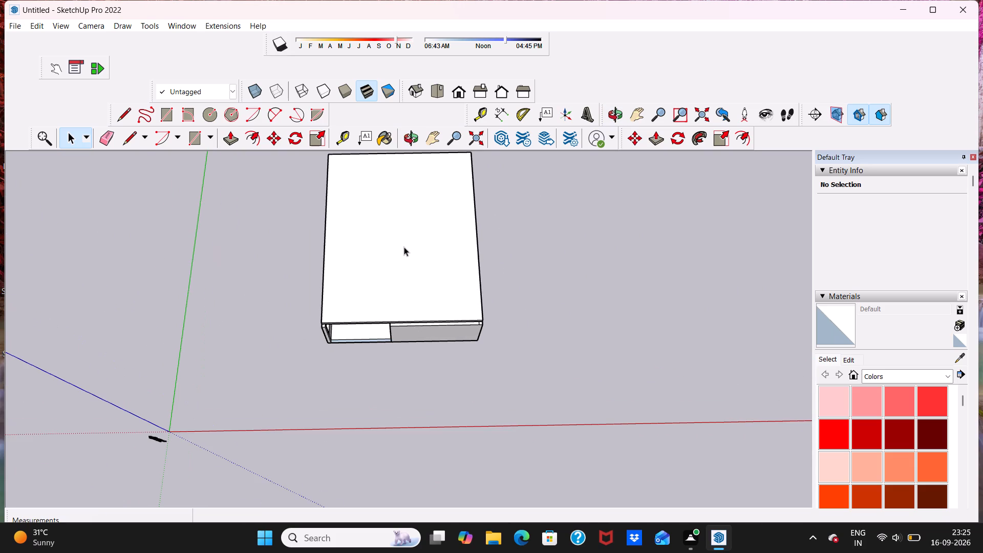
scroll(404, 247, "up", 2)
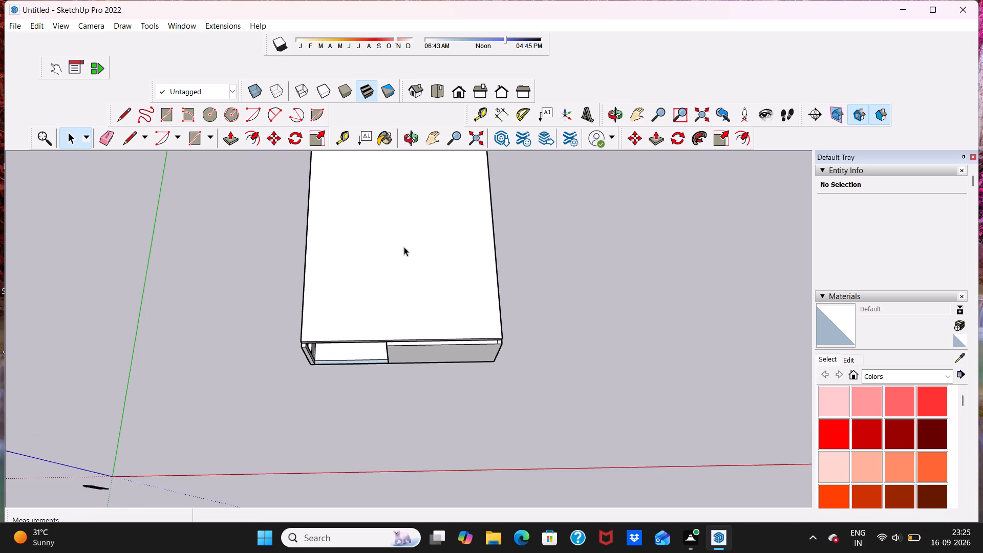
scroll(404, 247, "down", 8)
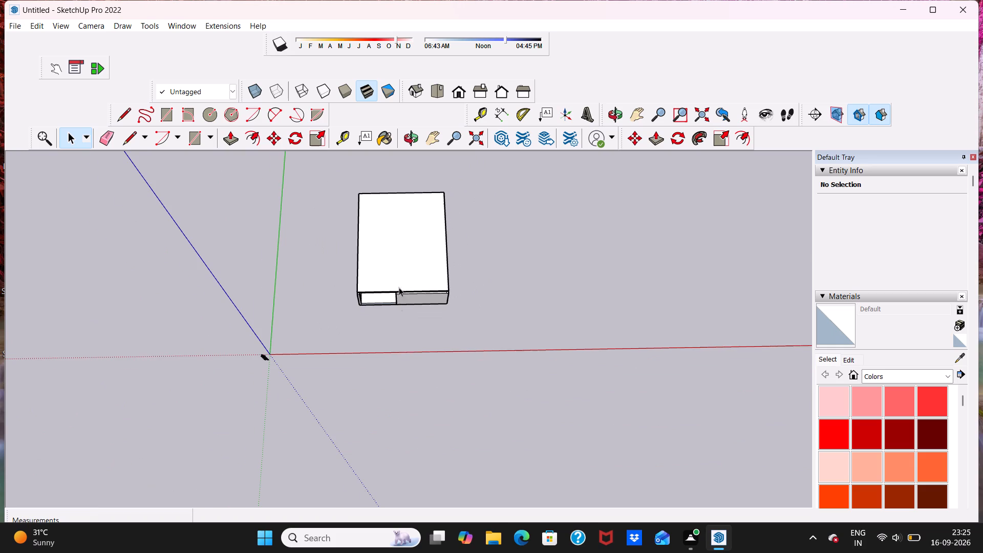
Open the roof slab group, offset its top face outline inward about 1' 8 1/4", and close the group.
scroll(399, 287, "up", 6)
scroll(380, 253, "down", 6)
scroll(381, 199, "up", 4)
double_click(384, 225)
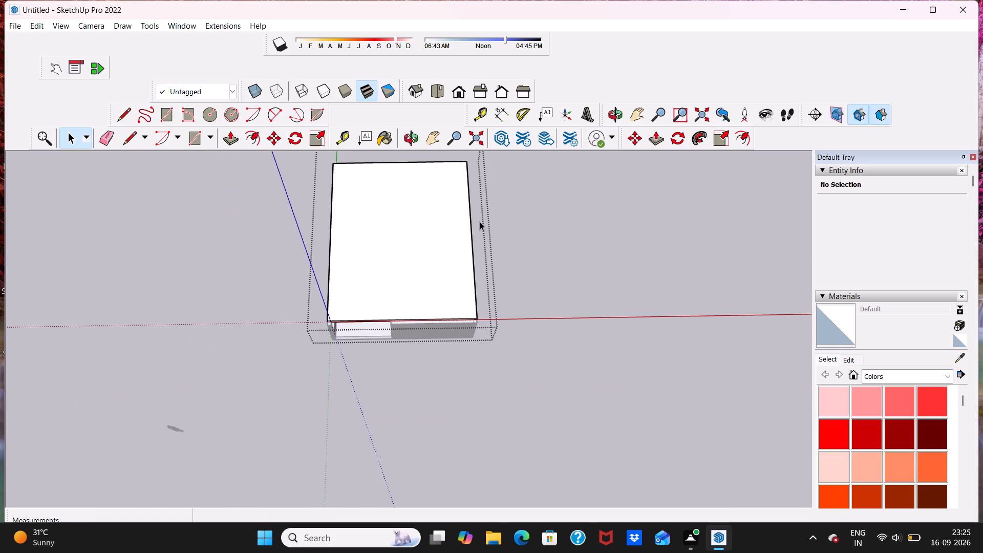
left_click(524, 220)
left_click(409, 265)
right_click(409, 265)
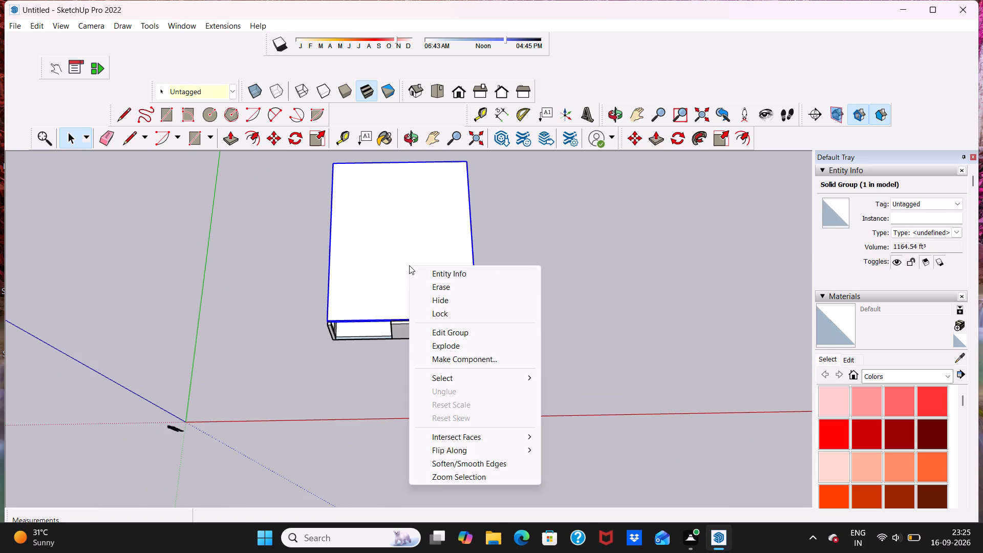
left_click(455, 334)
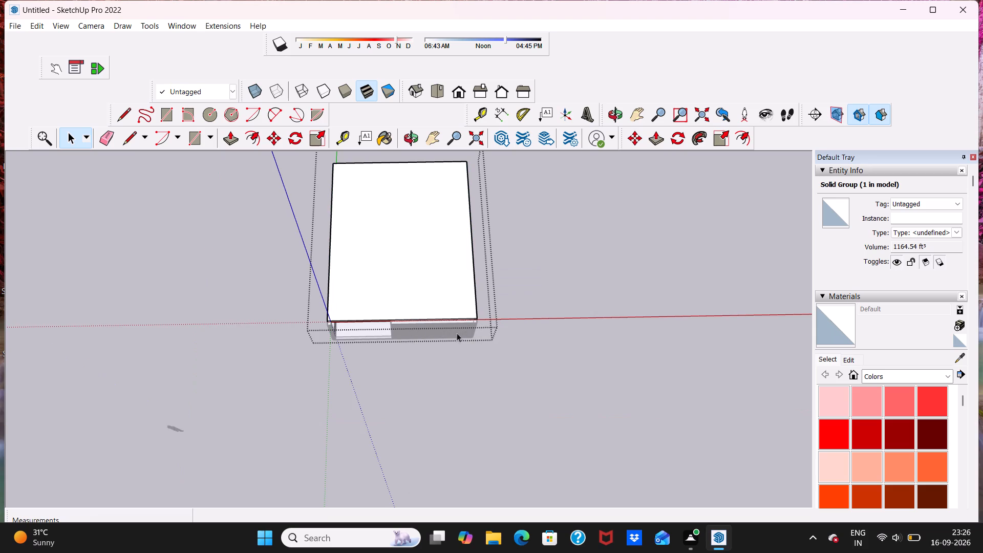
left_click(269, 138)
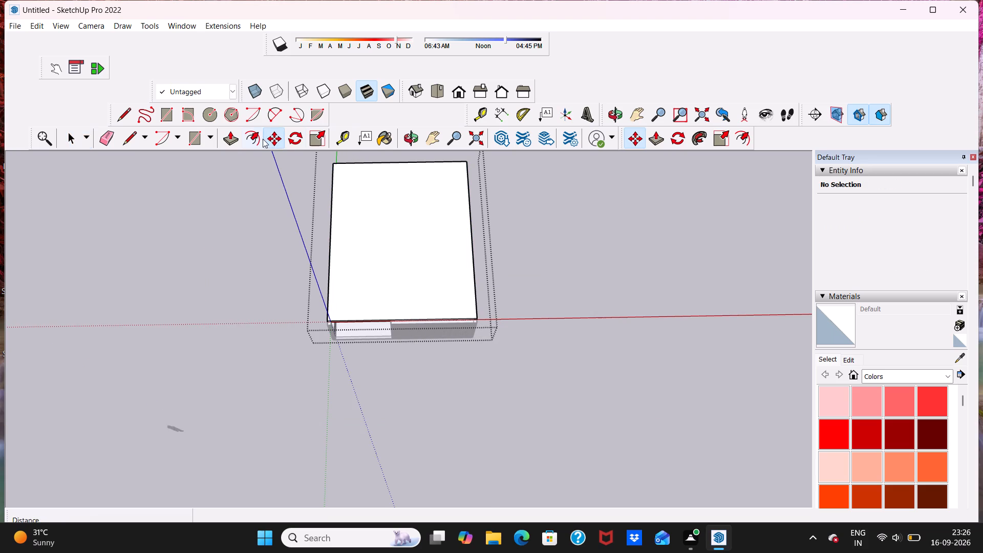
left_click(253, 137)
scroll(338, 203, "down", 3)
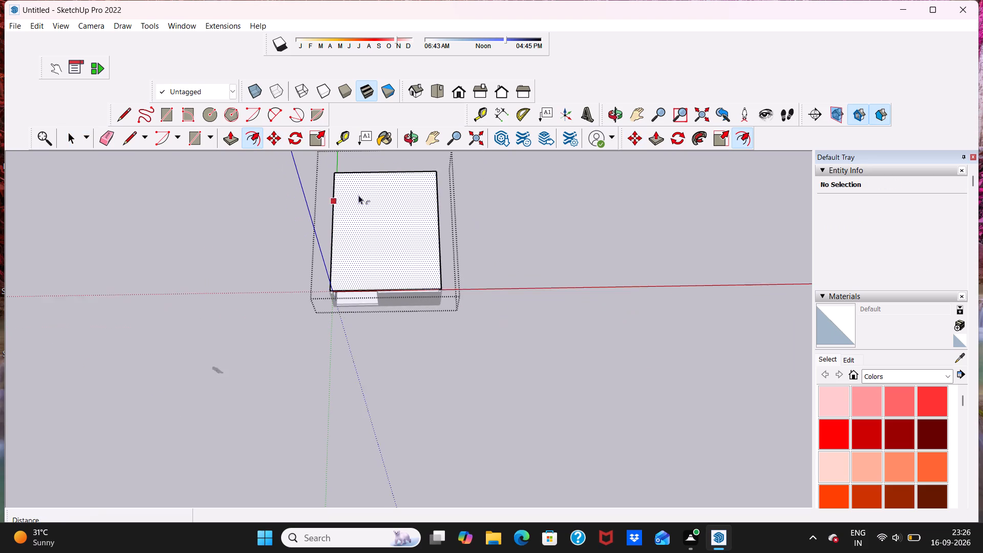
scroll(407, 181, "up", 4)
left_click(405, 181)
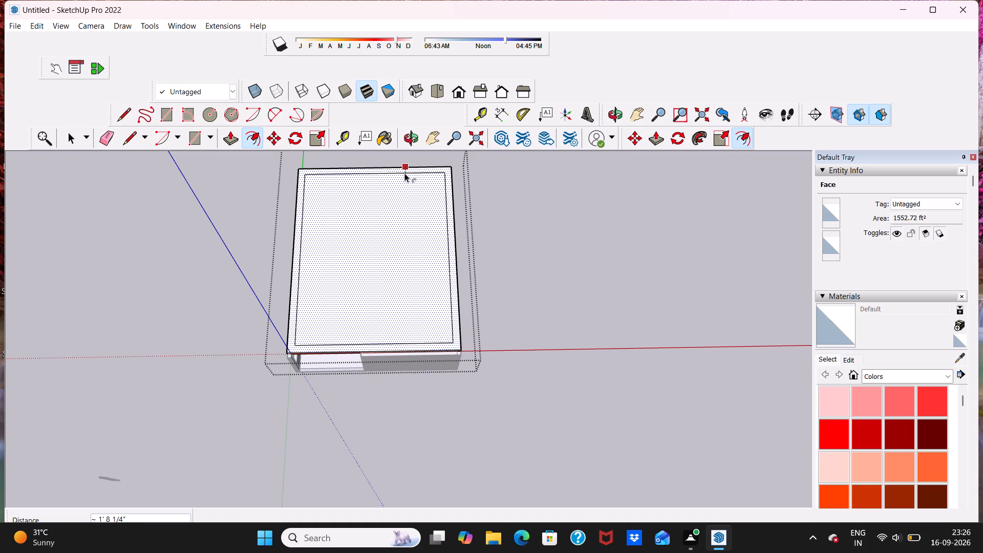
left_click(404, 173)
left_click(553, 211)
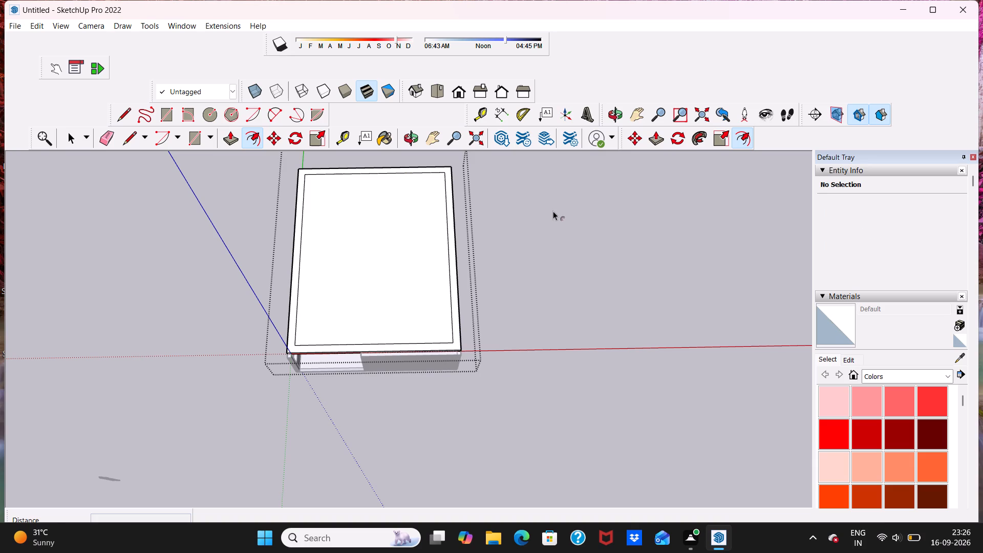
key("space")
left_click(566, 210)
middle_click_drag(537, 311, 537, 311)
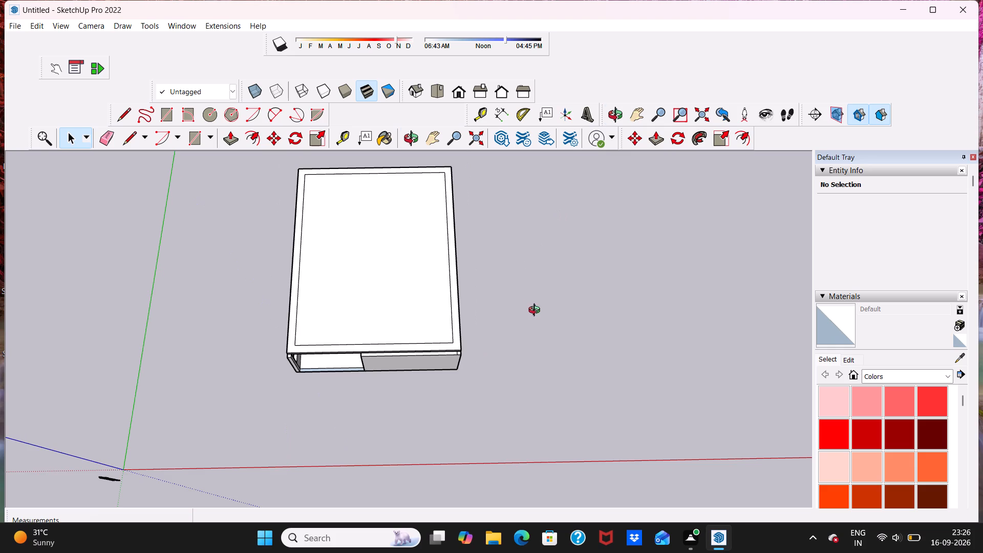
Examine the offset border on the roof slab from the front of the building and from above.
middle_click_drag(537, 311, 530, 134)
middle_click_drag(394, 395, 409, 337)
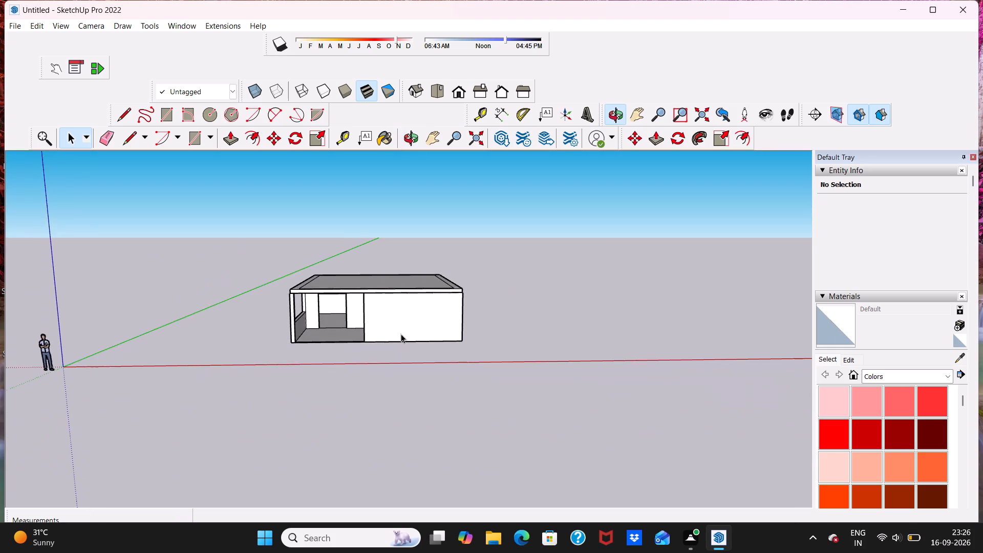
scroll(401, 332, "up", 7)
scroll(383, 327, "down", 5)
scroll(290, 343, "up", 2)
scroll(290, 343, "down", 3)
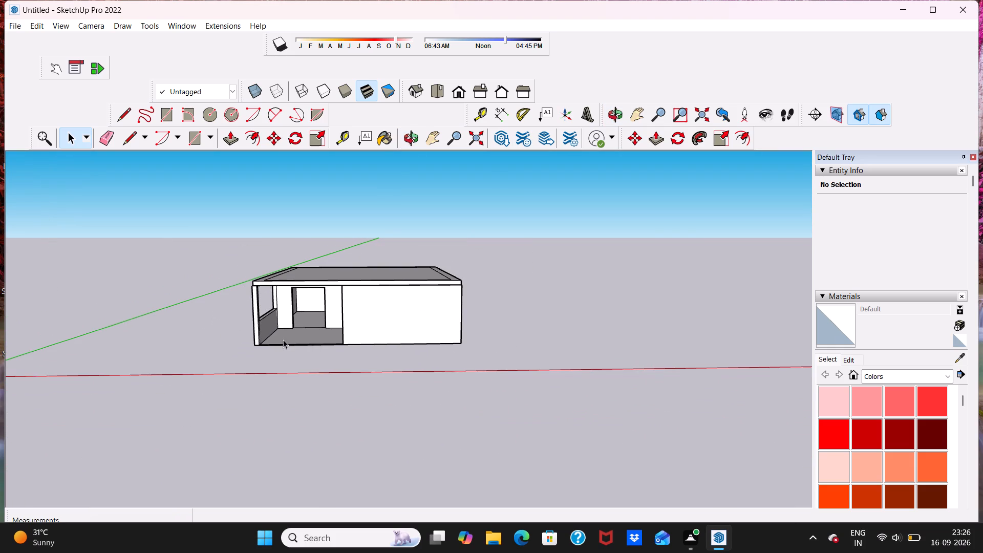
middle_click_drag(375, 344, 379, 331)
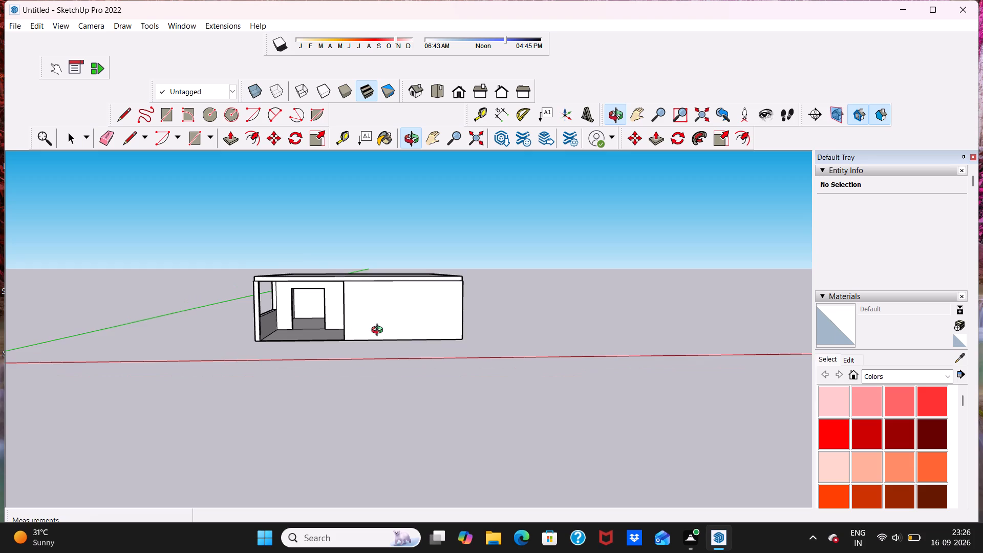
middle_click_drag(379, 331, 383, 391)
middle_click_drag(410, 342, 398, 411)
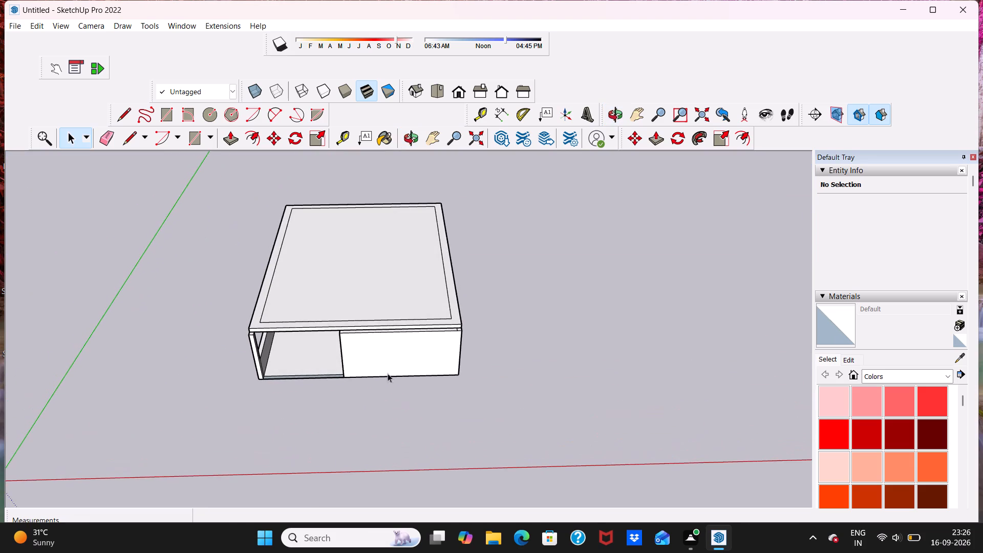
scroll(397, 326, "up", 8)
scroll(395, 329, "down", 6)
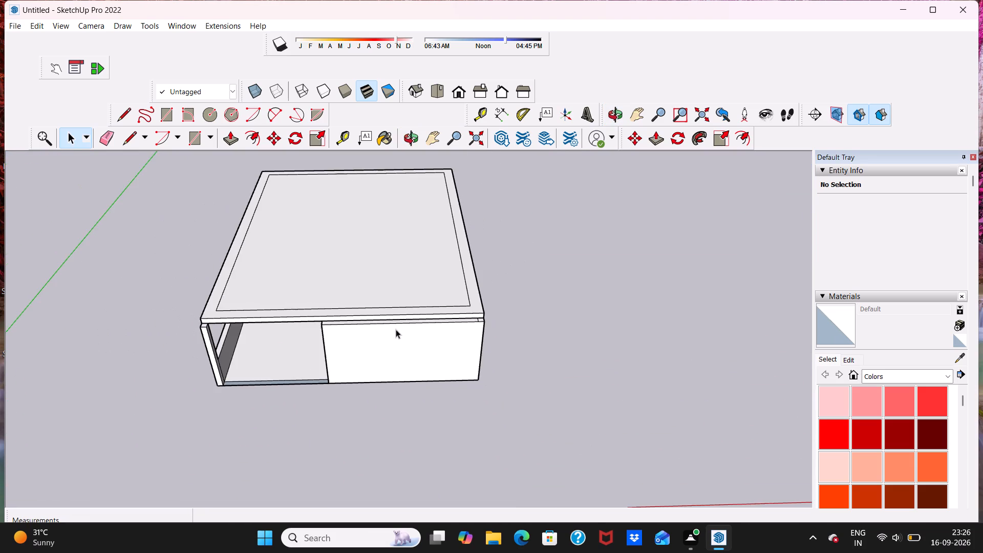
scroll(398, 328, "down", 2)
scroll(308, 318, "up", 2)
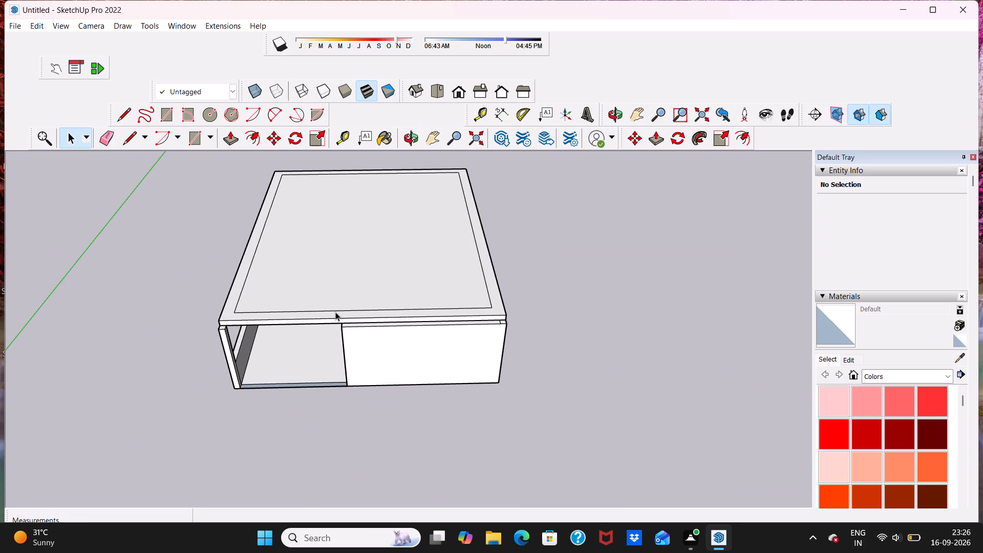
scroll(342, 321, "up", 5)
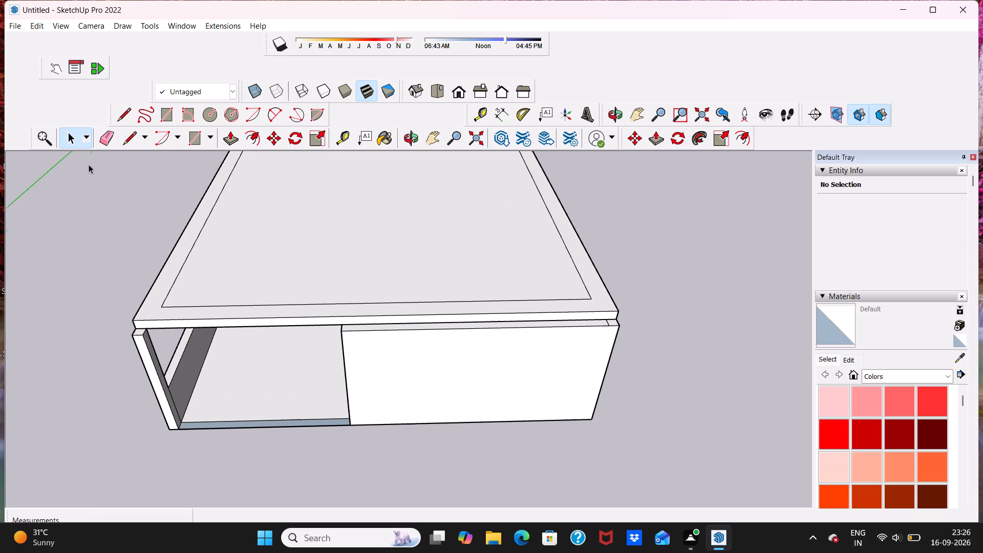
Draw a line about 1' 6 1/2" long from the offset border's corner beside the opening to the slab's outer side edge.
left_click(126, 140)
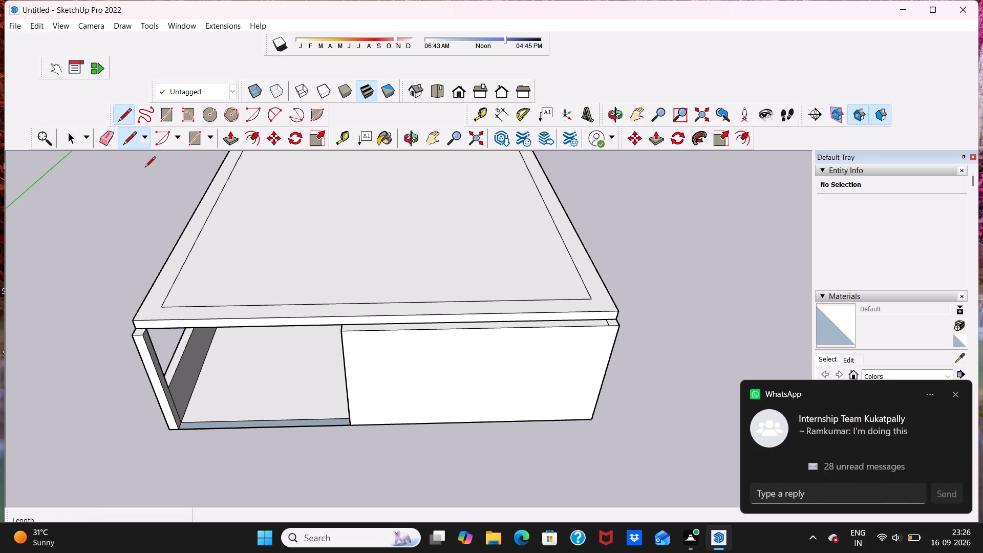
left_click(161, 307)
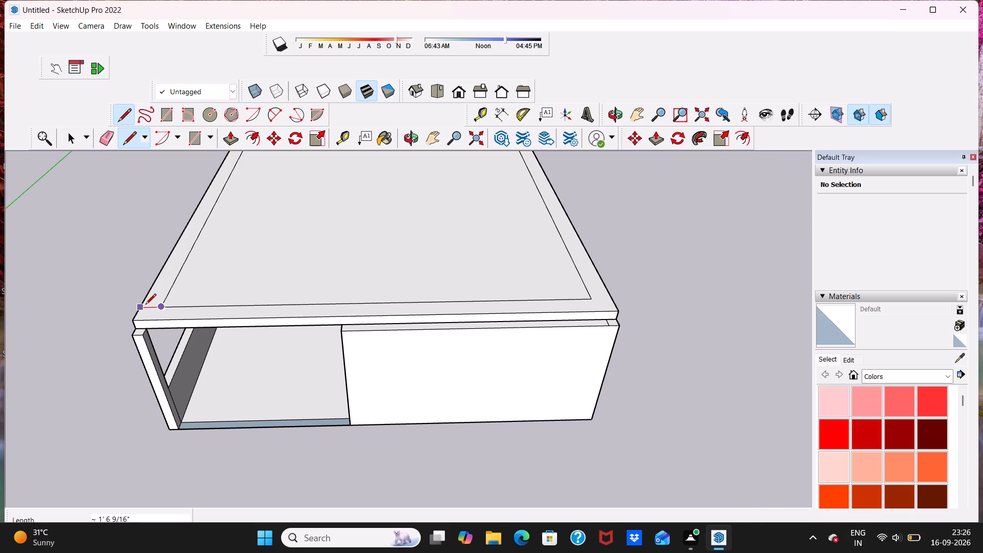
left_click(145, 305)
scroll(167, 315, "up", 5)
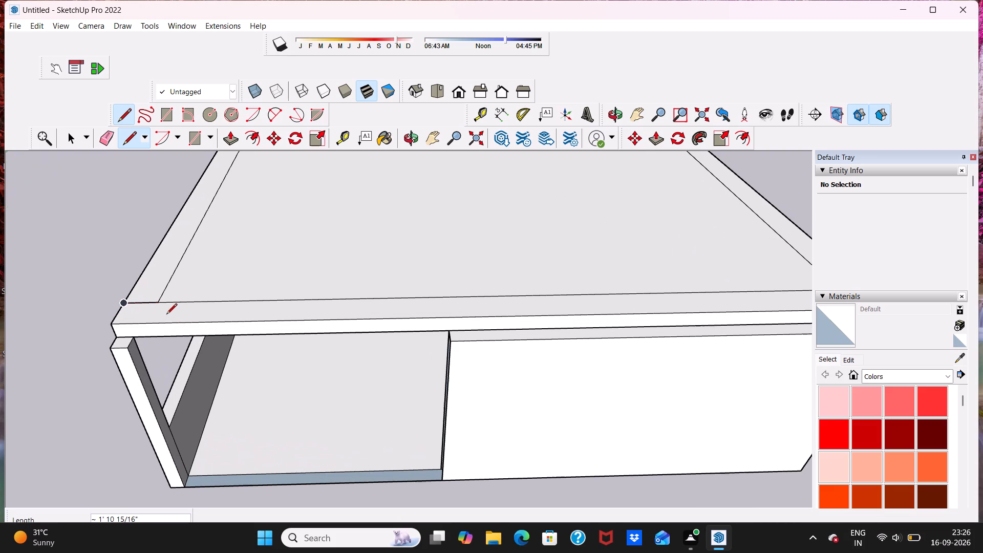
key("space")
Draw a line about 1' 6 1/2" long across the slab's front border, from the outer edge above the opening's wall end to the inner outline.
scroll(151, 311, "up", 9)
middle_click_drag(149, 308, 172, 406)
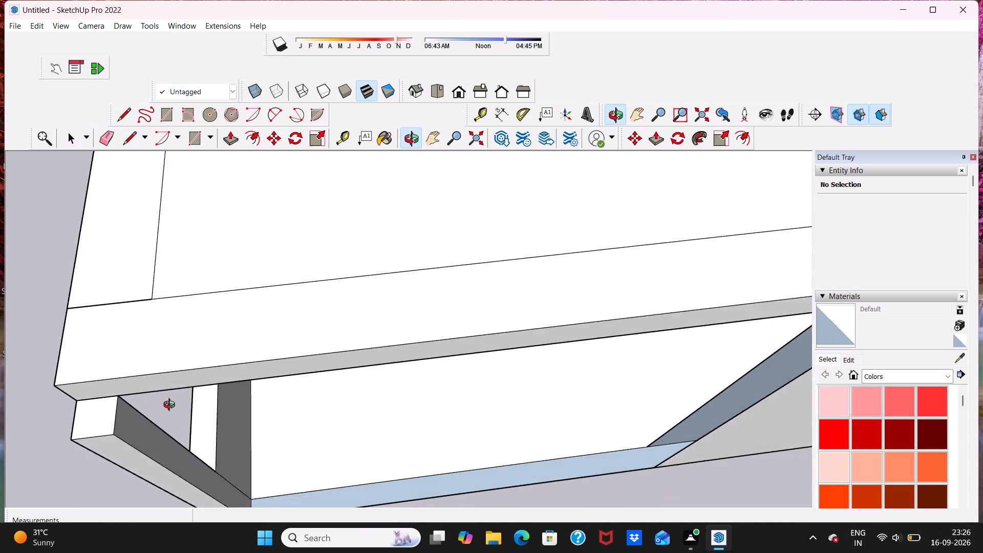
middle_click_drag(172, 406, 179, 439)
scroll(180, 330, "down", 15)
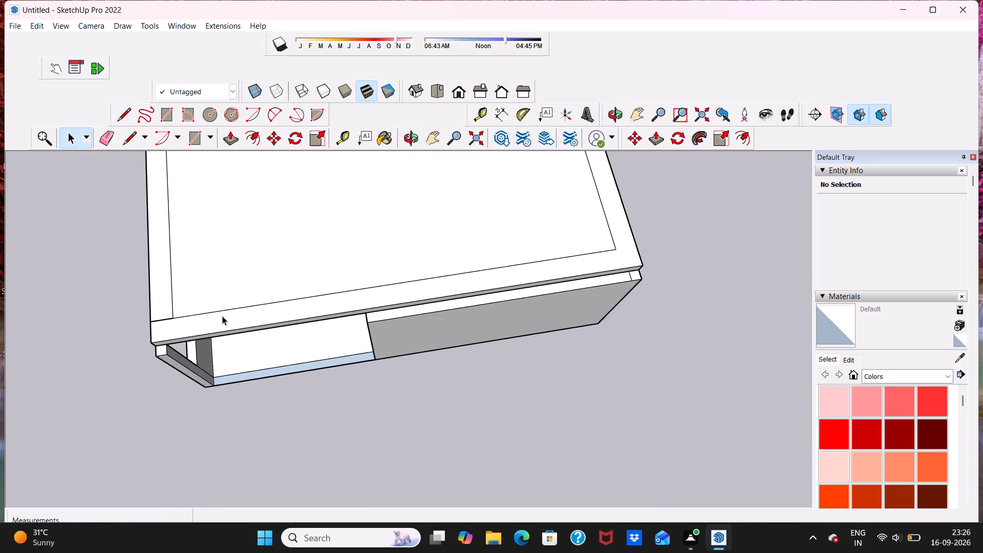
scroll(378, 318, "up", 9)
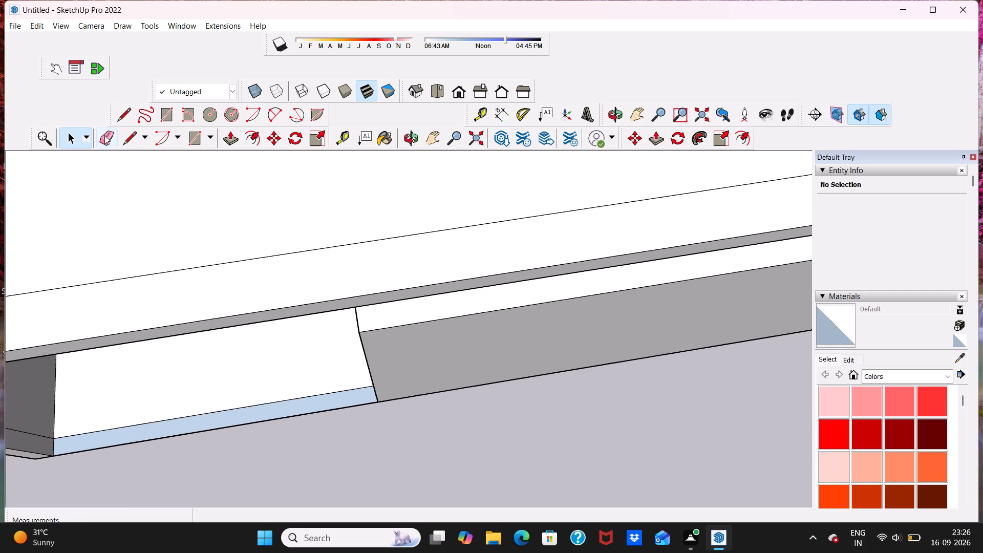
left_click(126, 140)
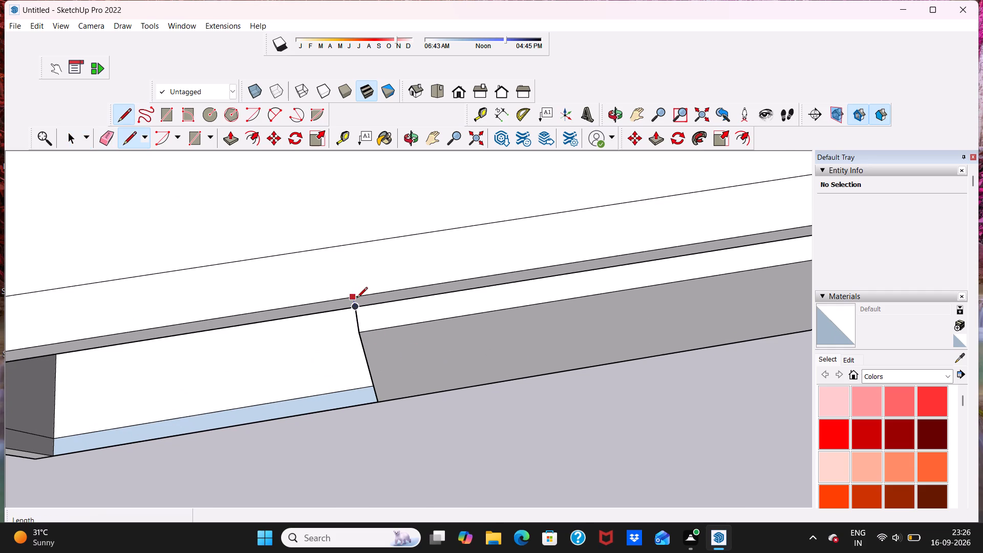
scroll(357, 300, "up", 9)
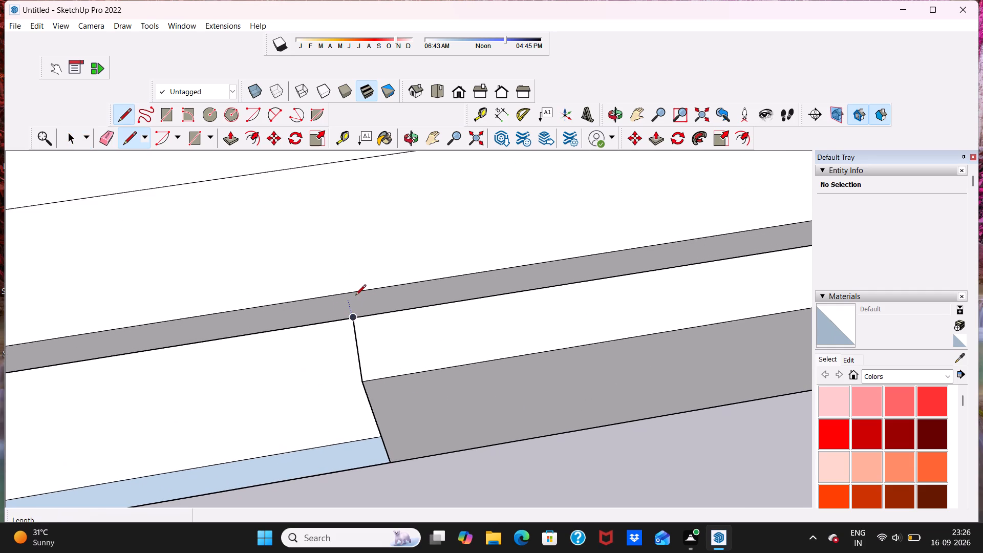
left_click(345, 294)
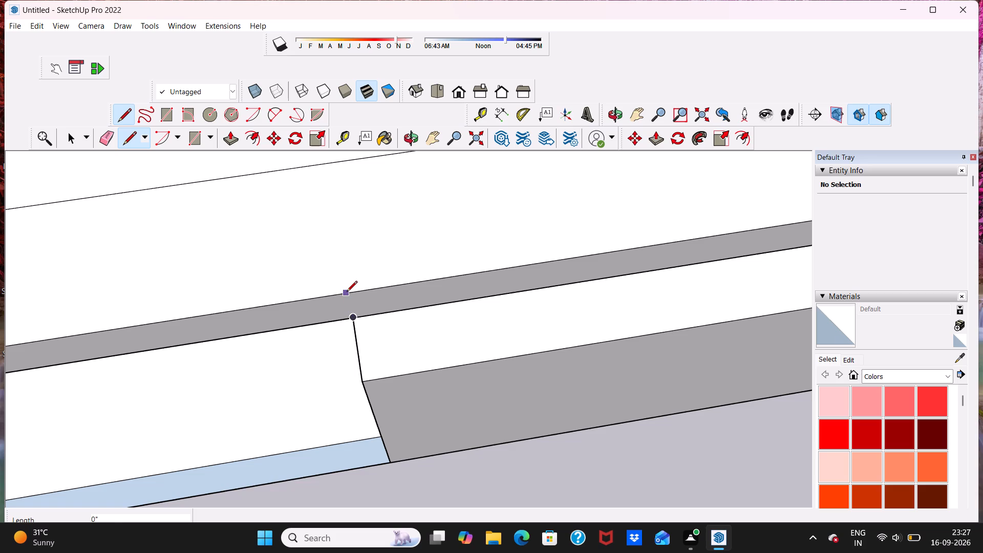
left_click(346, 292)
scroll(332, 251, "down", 10)
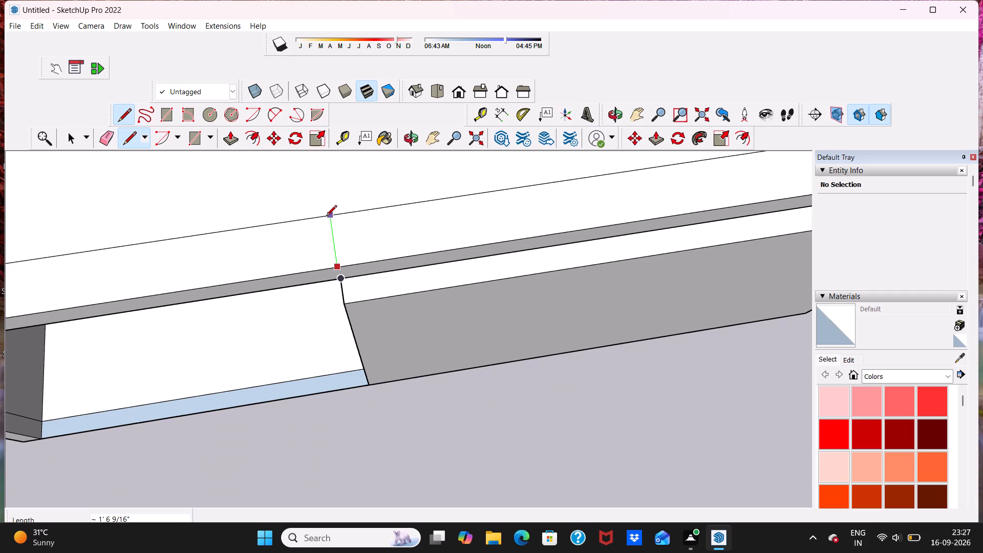
left_click(328, 216)
key("space")
Examine the lines across the roof slab's front border from above and from the front of the building.
scroll(322, 232, "down", 2)
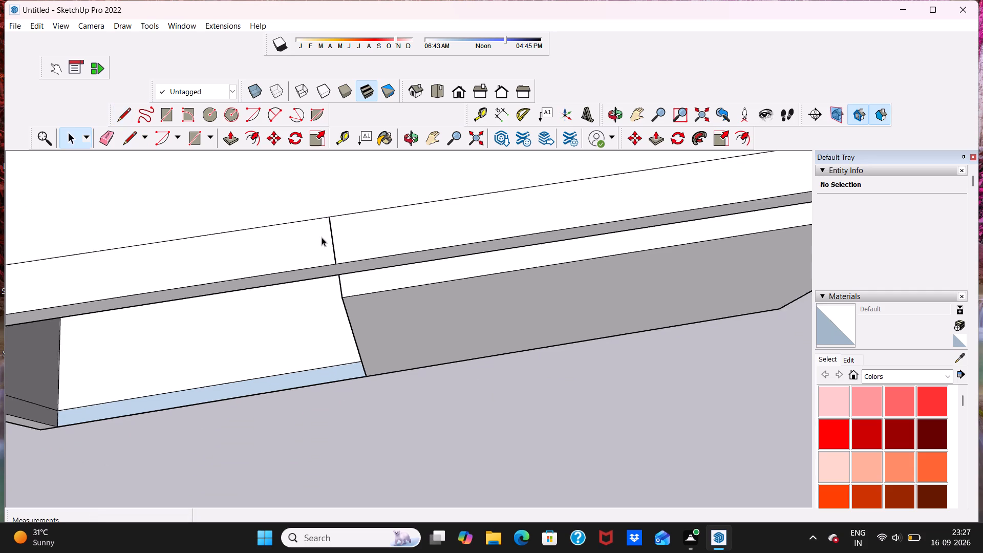
scroll(322, 237, "down", 16)
middle_click_drag(282, 327, 261, 301)
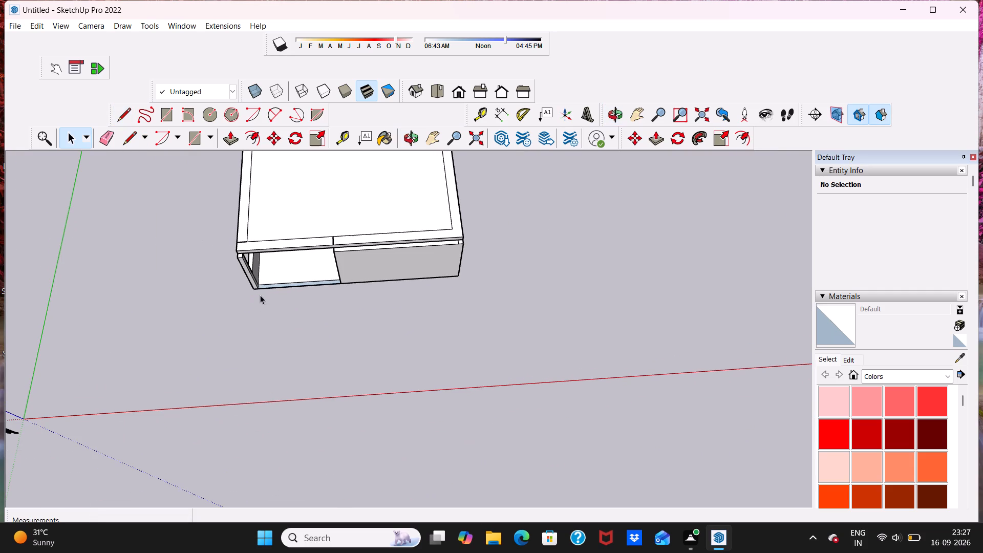
left_click(440, 89)
scroll(533, 332, "up", 6)
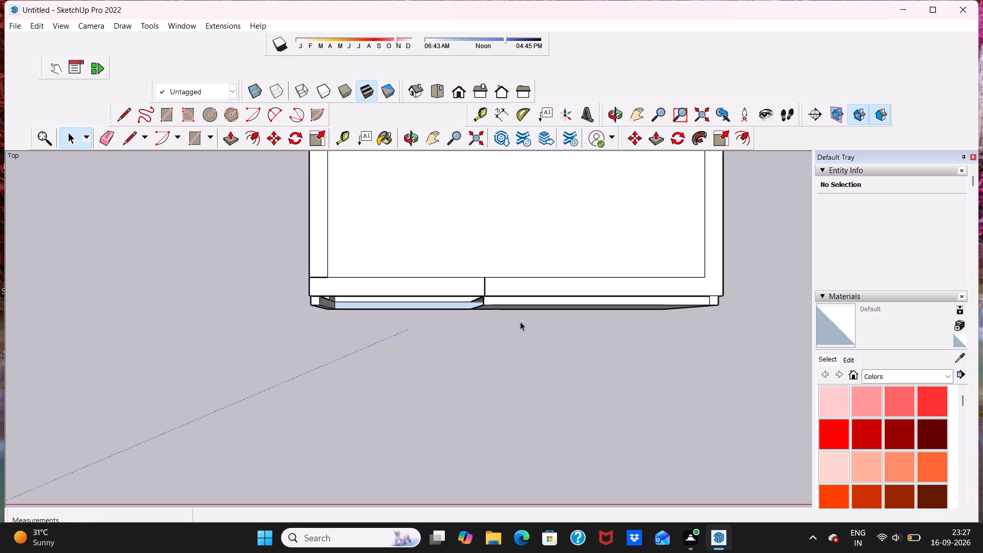
scroll(520, 322, "up", 5)
scroll(469, 284, "up", 6)
scroll(482, 276, "down", 6)
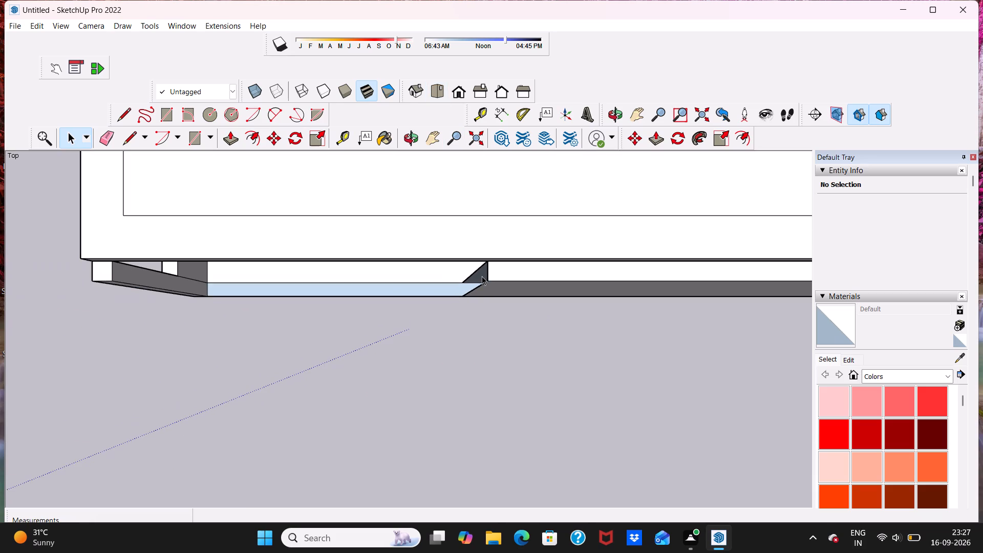
scroll(480, 237, "down", 13)
middle_click_drag(460, 316, 457, 172)
scroll(492, 304, "up", 5)
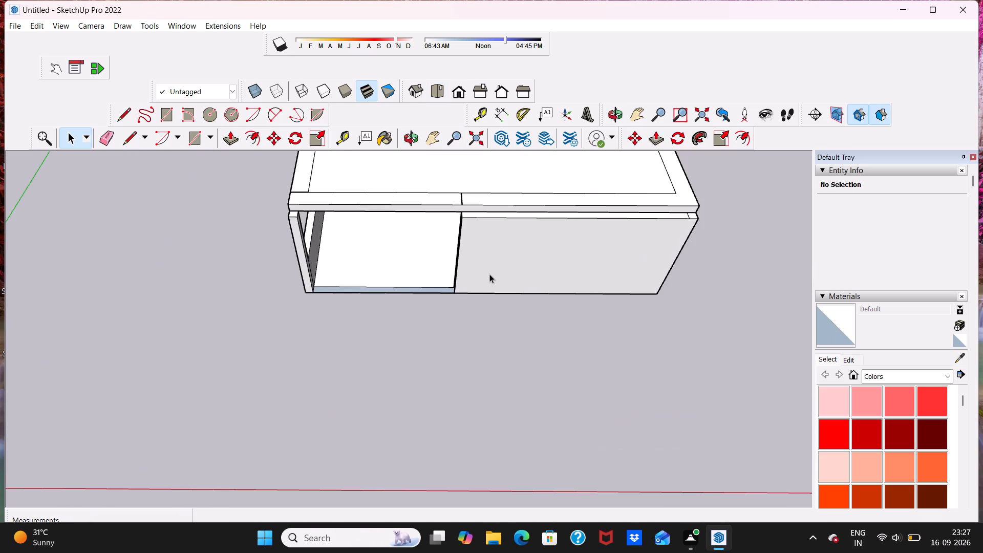
scroll(489, 274, "down", 6)
middle_click_drag(497, 302, 487, 254)
scroll(480, 262, "down", 6)
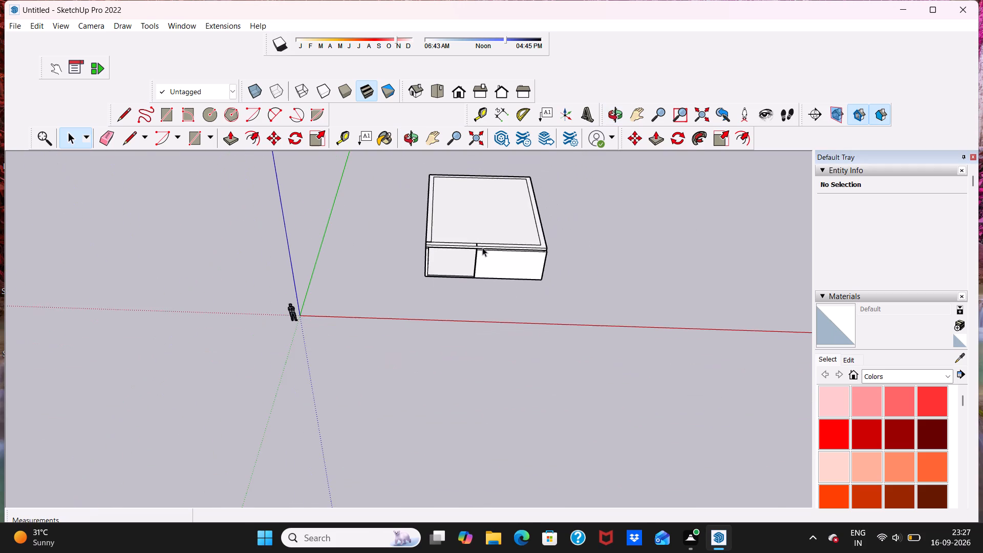
middle_click_drag(482, 211, 473, 364)
middle_click_drag(460, 251, 430, 259)
scroll(460, 251, "up", 1)
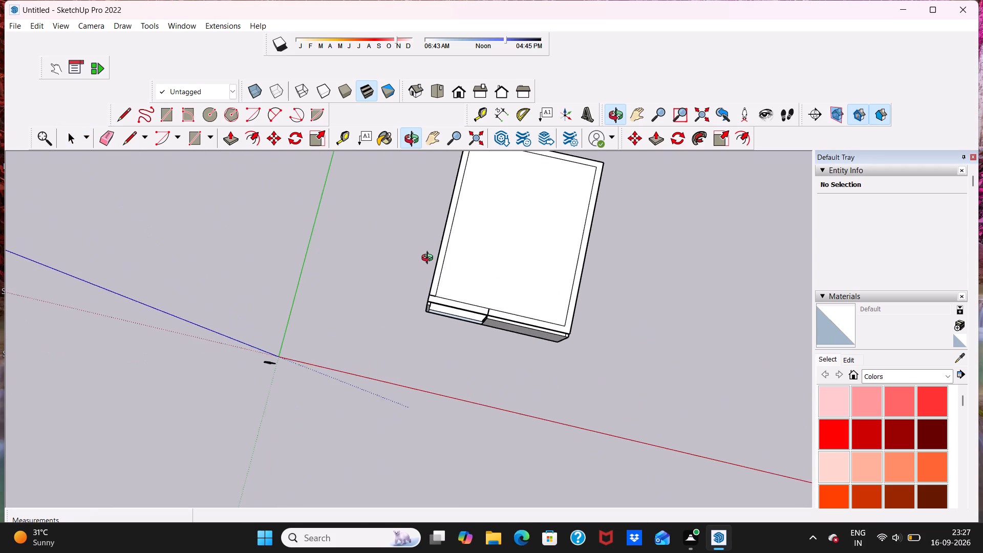
middle_click_drag(430, 259, 487, 254)
scroll(487, 254, "down", 5)
scroll(457, 182, "up", 7)
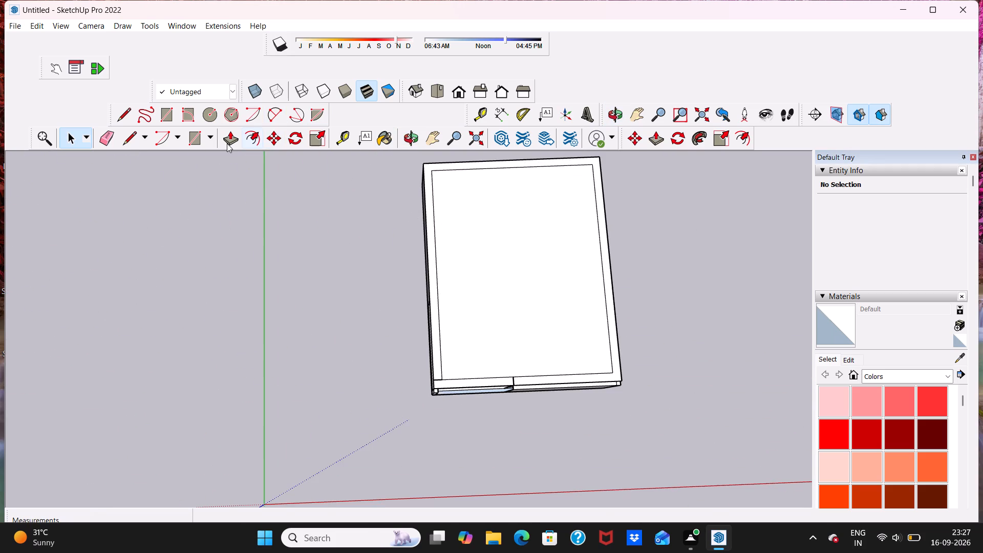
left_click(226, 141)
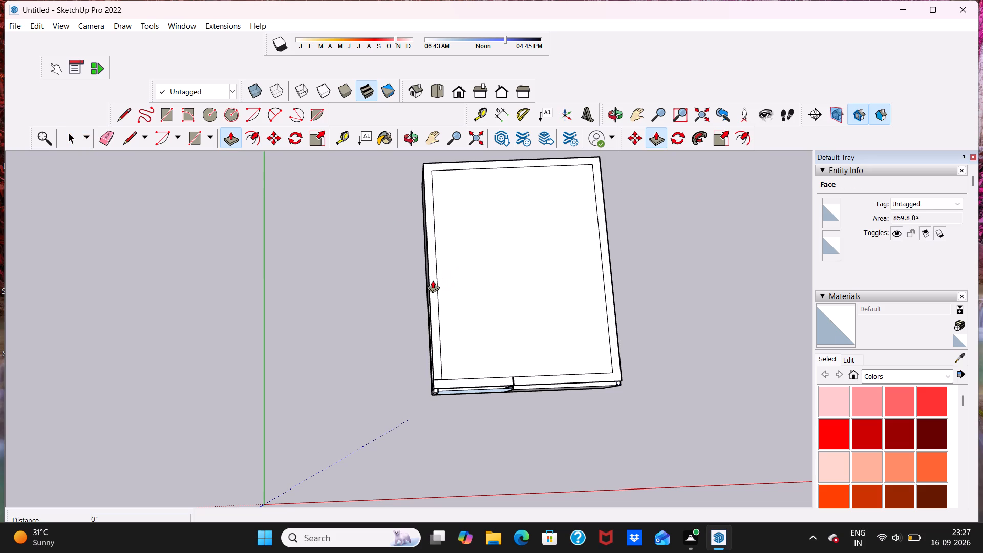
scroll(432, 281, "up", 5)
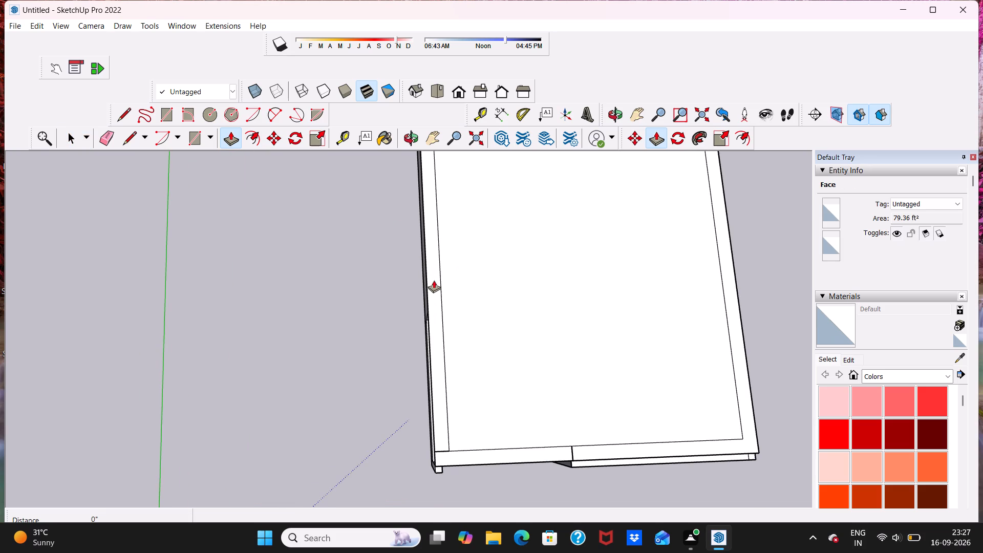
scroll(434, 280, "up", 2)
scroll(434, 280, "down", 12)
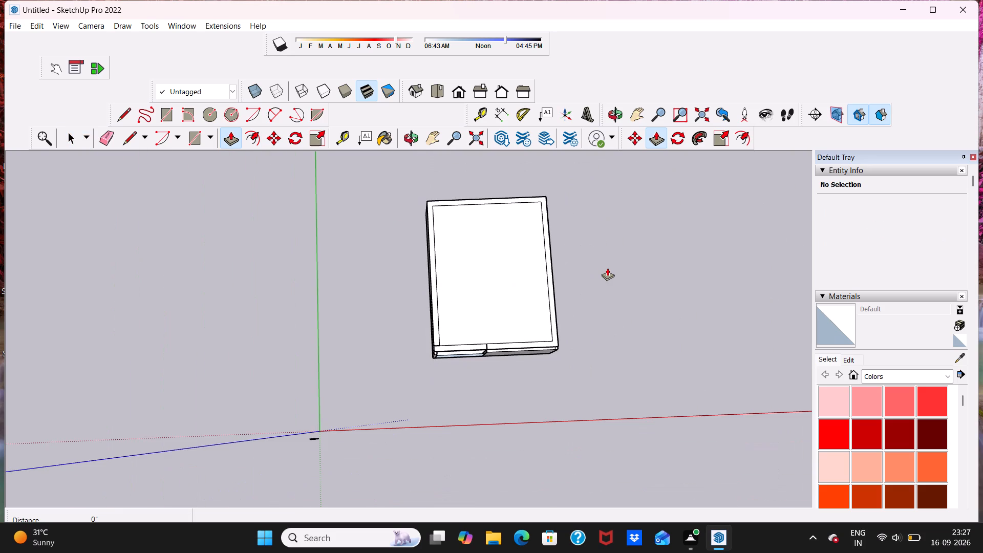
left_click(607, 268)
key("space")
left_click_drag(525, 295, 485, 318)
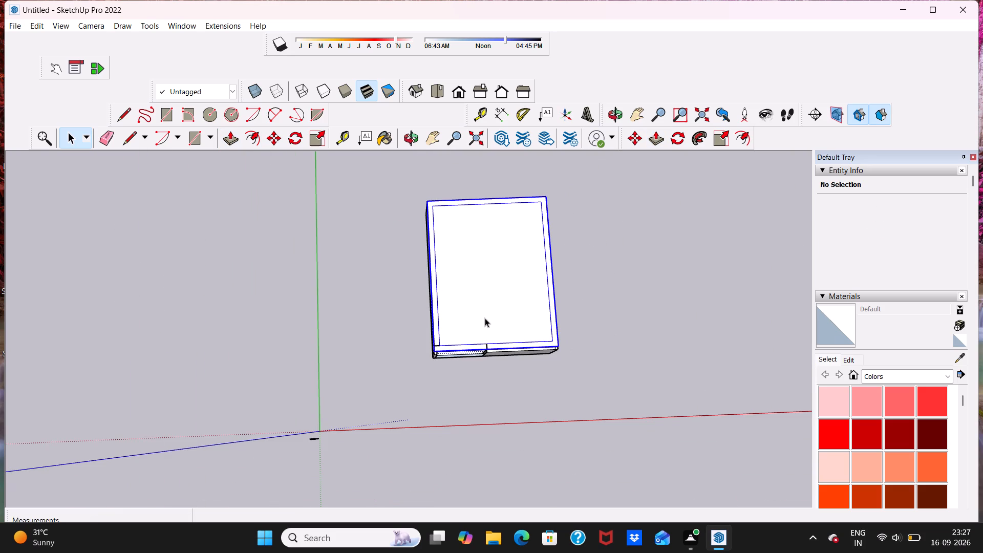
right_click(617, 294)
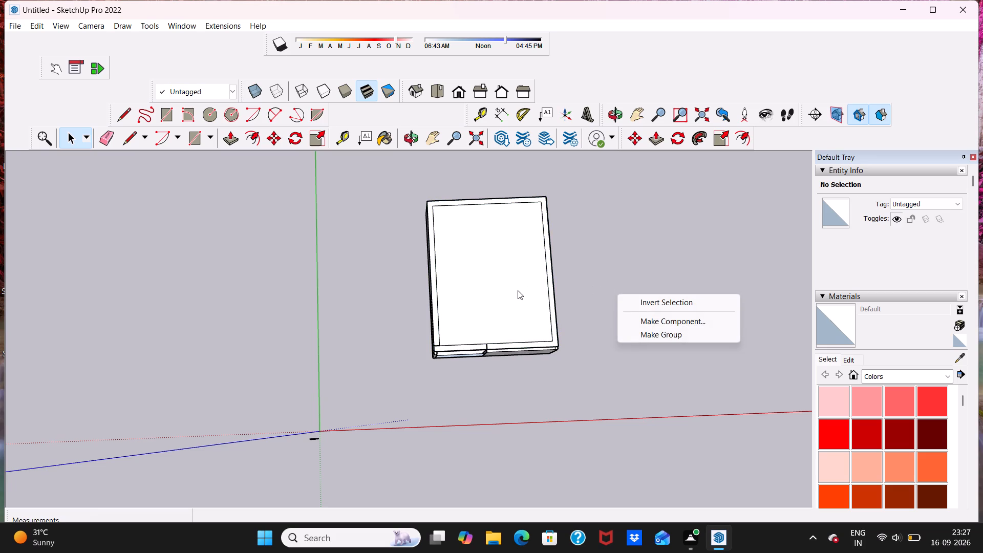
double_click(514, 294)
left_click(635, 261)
Open the roof slab group and raise its border face 6' with Push/Pull to form a wall around the roof.
left_click(535, 286)
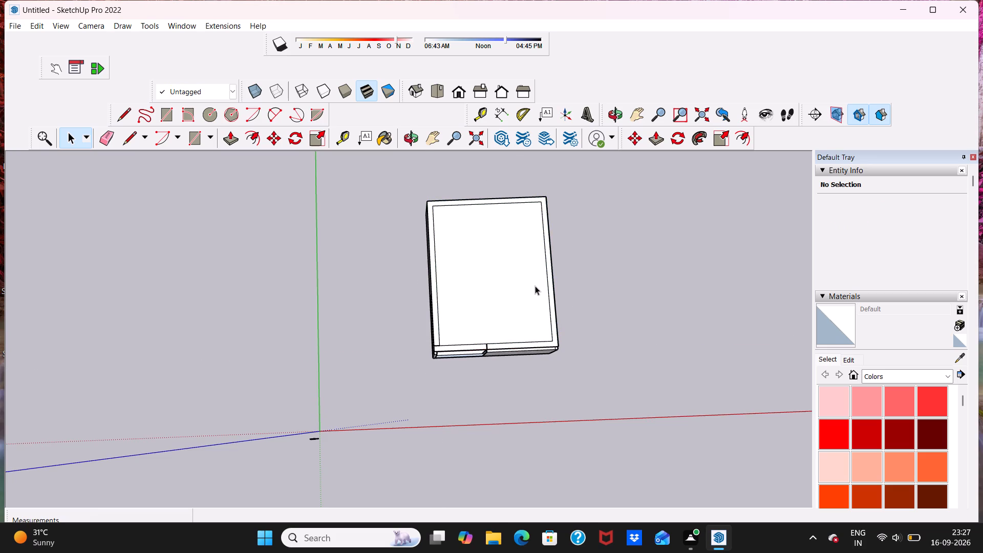
left_click(535, 286)
right_click(535, 286)
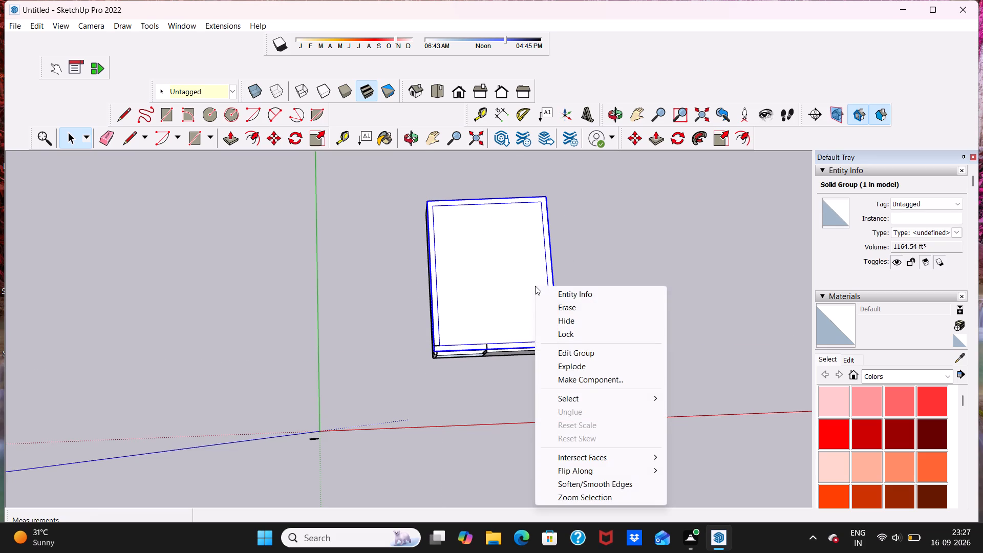
left_click(581, 351)
scroll(523, 370, "up", 4)
scroll(523, 370, "down", 2)
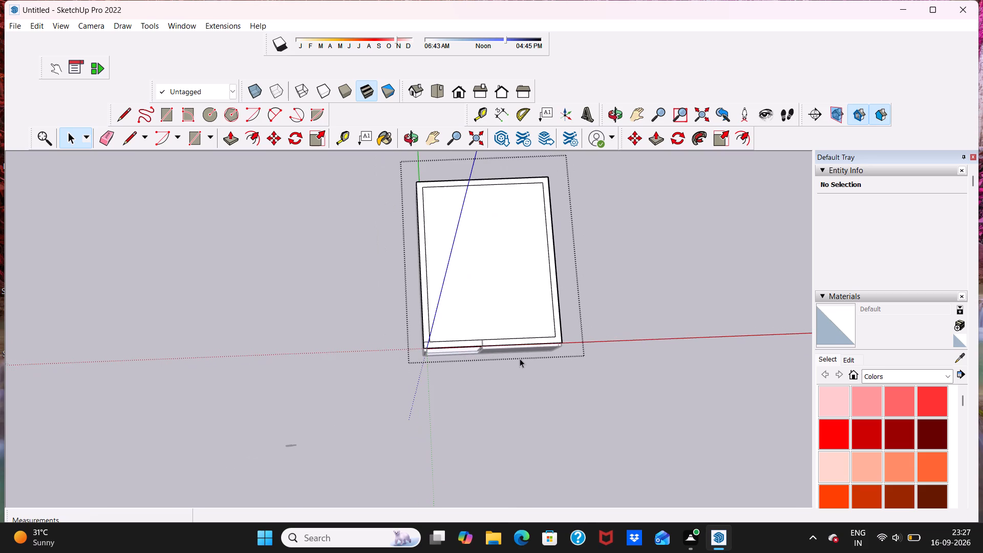
scroll(520, 358, "down", 1)
scroll(452, 364, "up", 3)
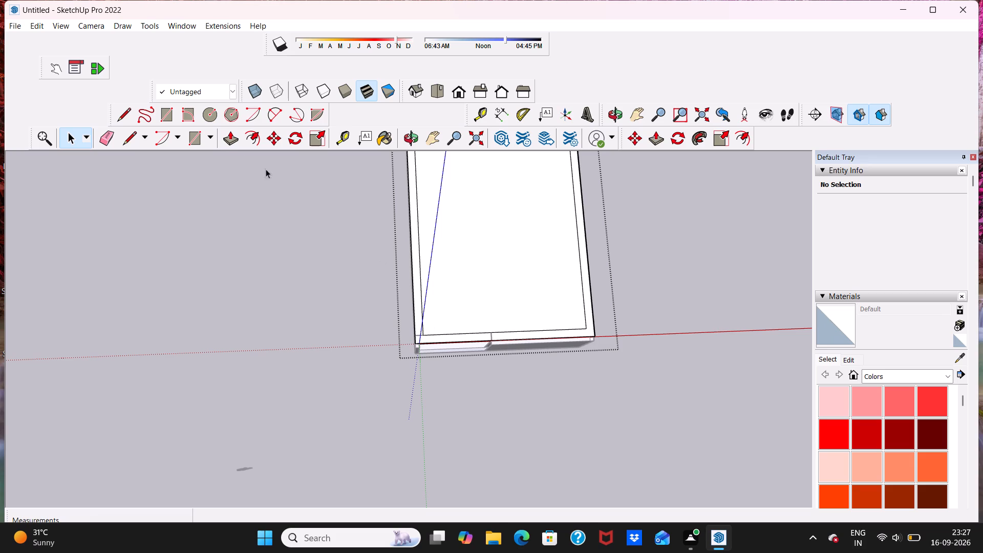
left_click(223, 134)
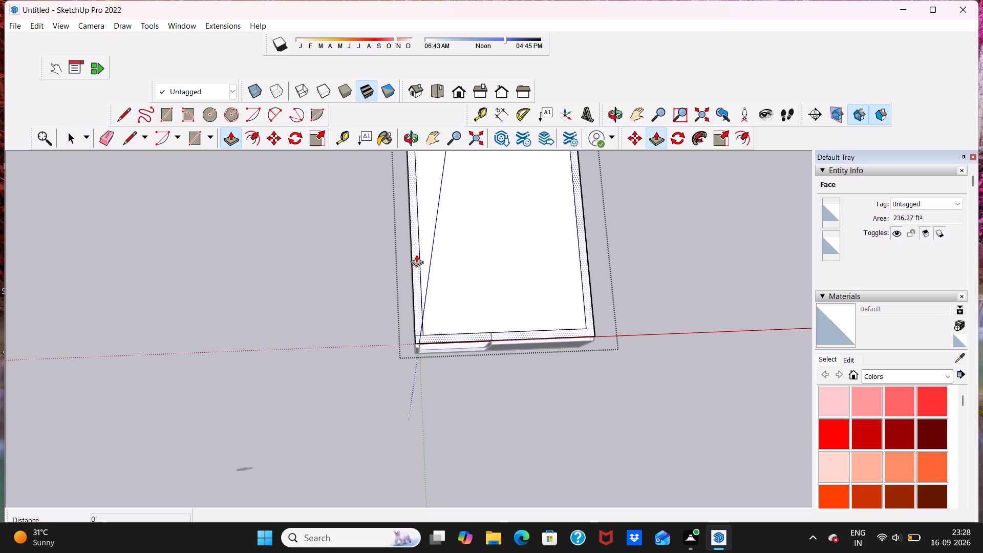
left_click(416, 254)
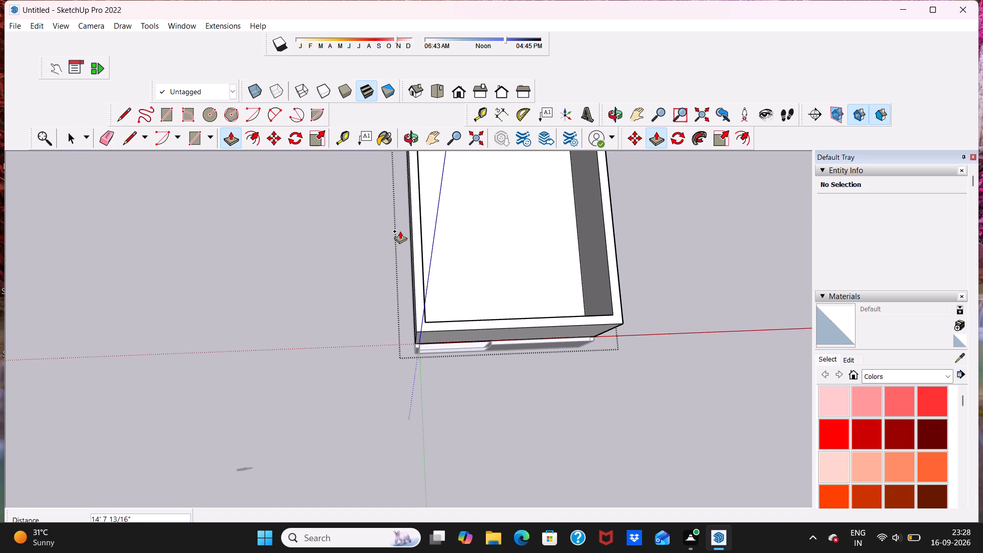
middle_click_drag(410, 236, 410, 228)
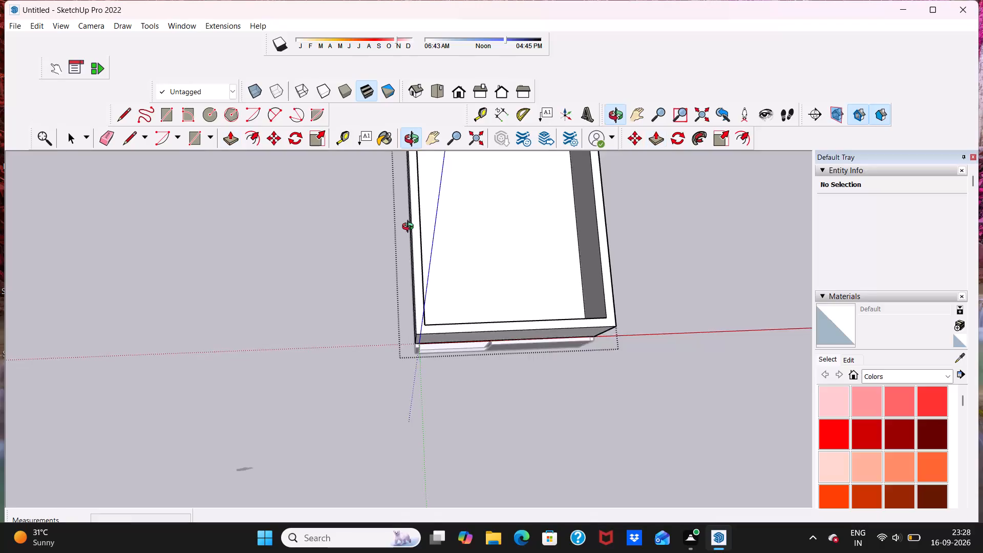
middle_click_drag(410, 228, 411, 143)
scroll(412, 146, "up", 1)
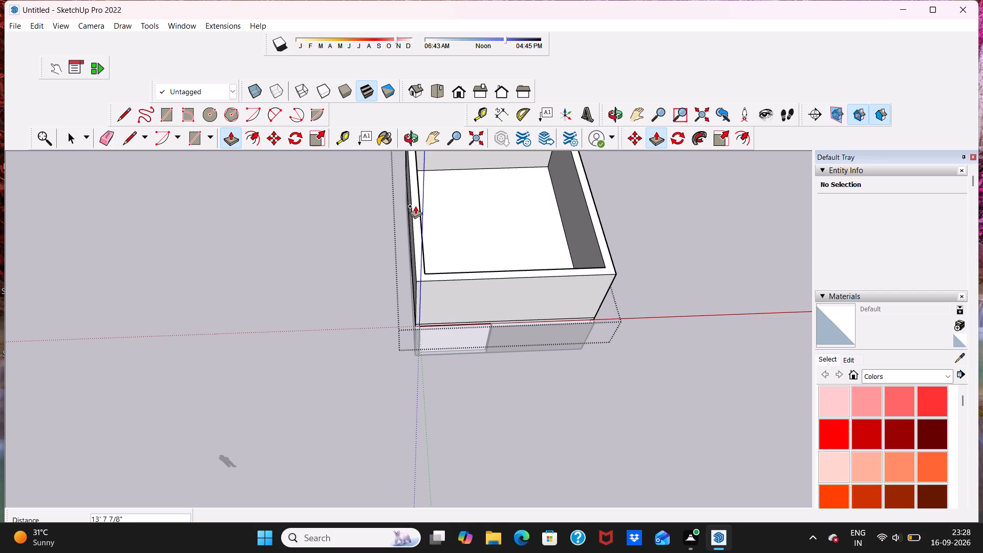
type("6'")
key("Return")
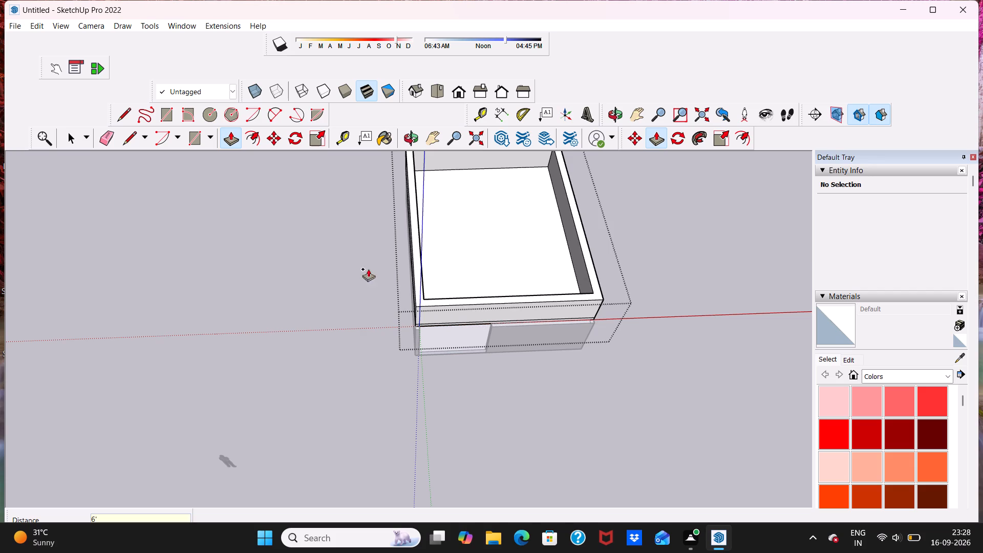
key("space")
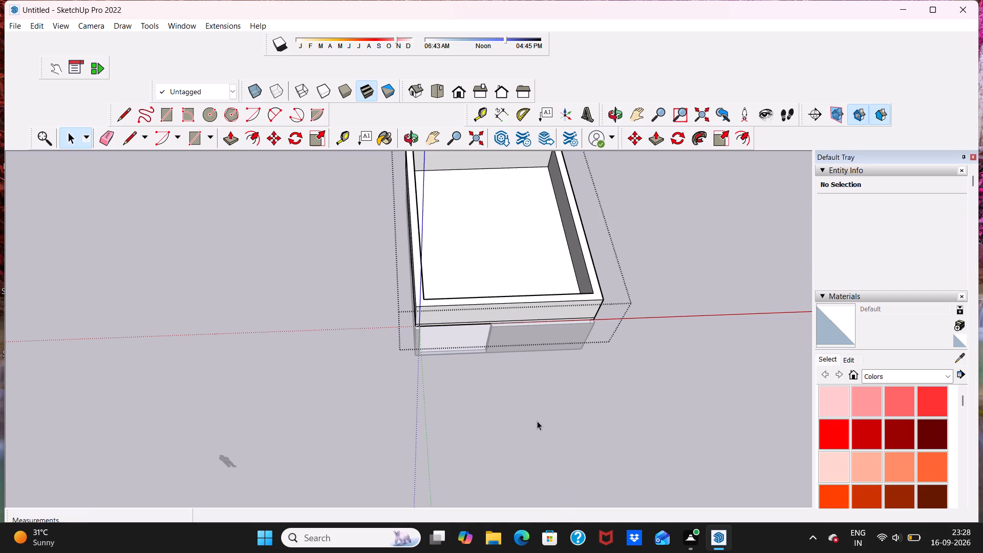
Examine the raised roof border wall from the front of the building.
middle_click_drag(537, 421, 493, 256)
scroll(477, 337, "up", 4)
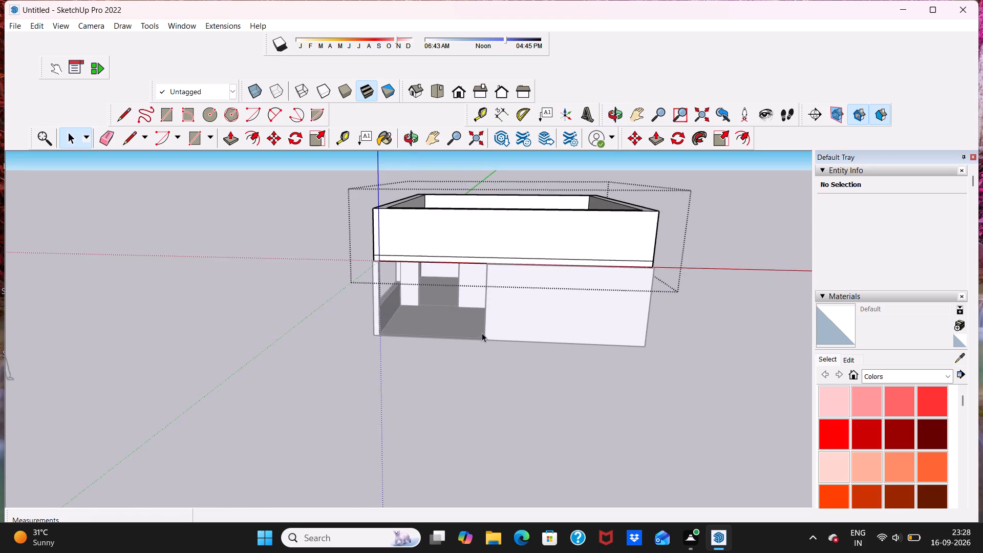
scroll(482, 331, "down", 2)
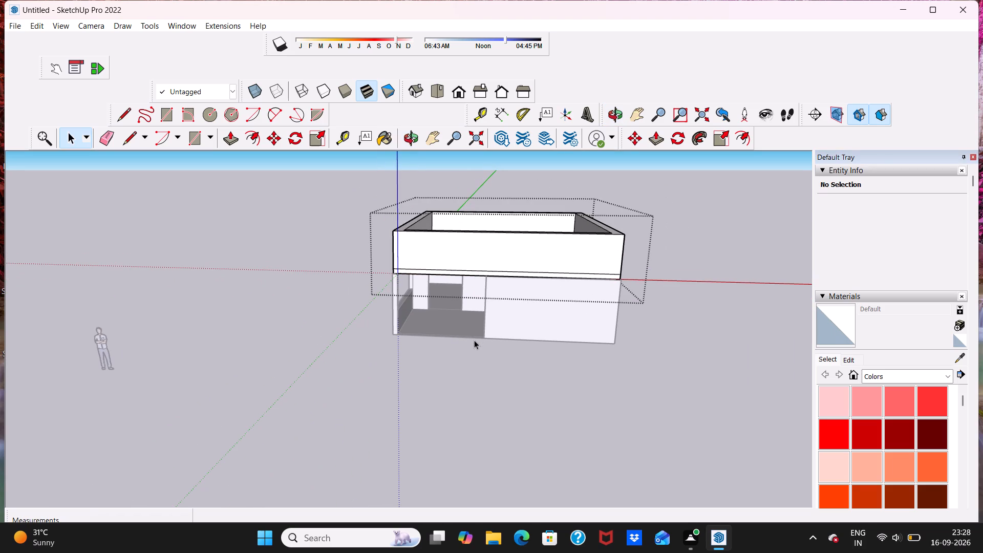
scroll(481, 373, "up", 4)
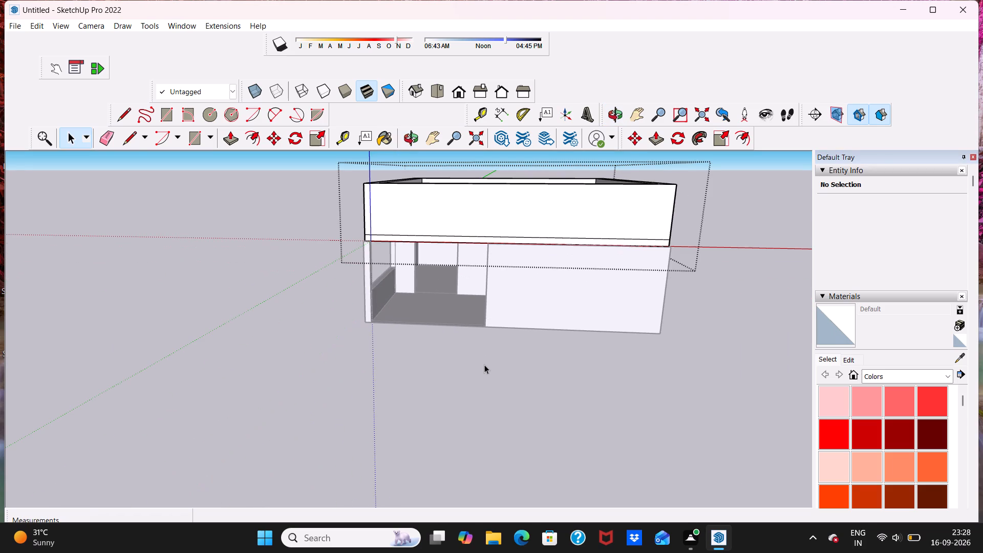
scroll(491, 350, "down", 2)
scroll(641, 260, "up", 5)
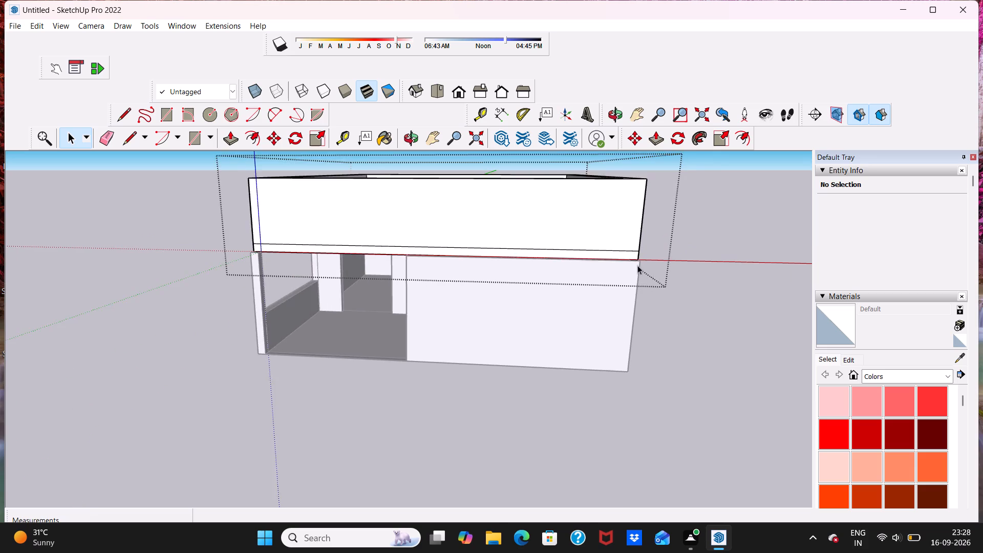
Examine the underside joint between the raised roof border and the front wall, including the building's front corner.
scroll(635, 264, "up", 13)
scroll(646, 249, "up", 10)
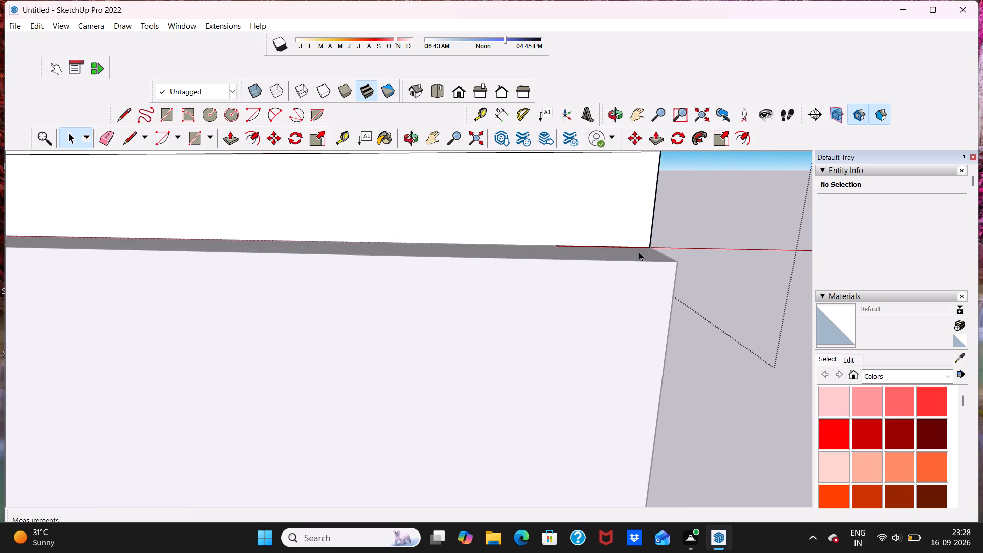
scroll(639, 252, "up", 19)
scroll(639, 252, "down", 11)
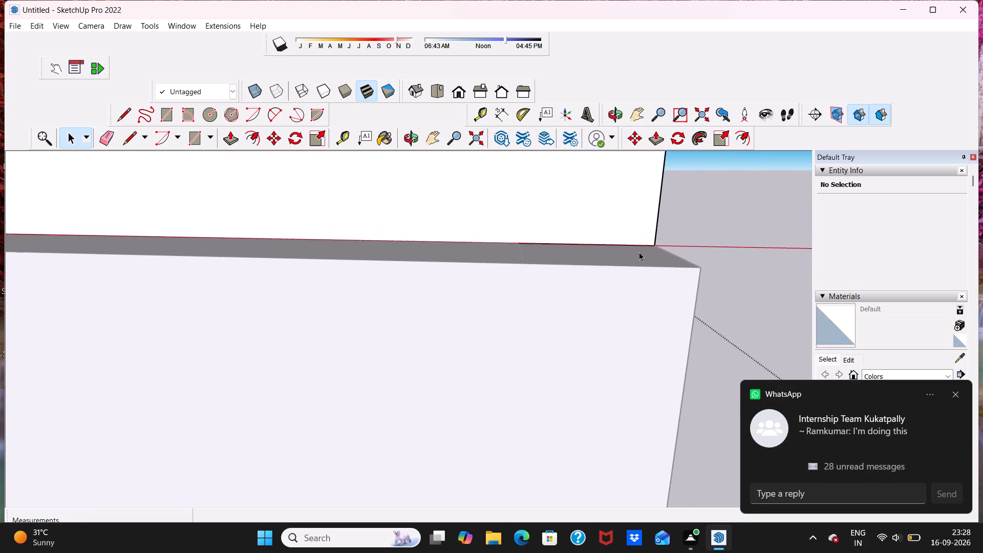
scroll(639, 252, "down", 20)
scroll(639, 252, "down", 17)
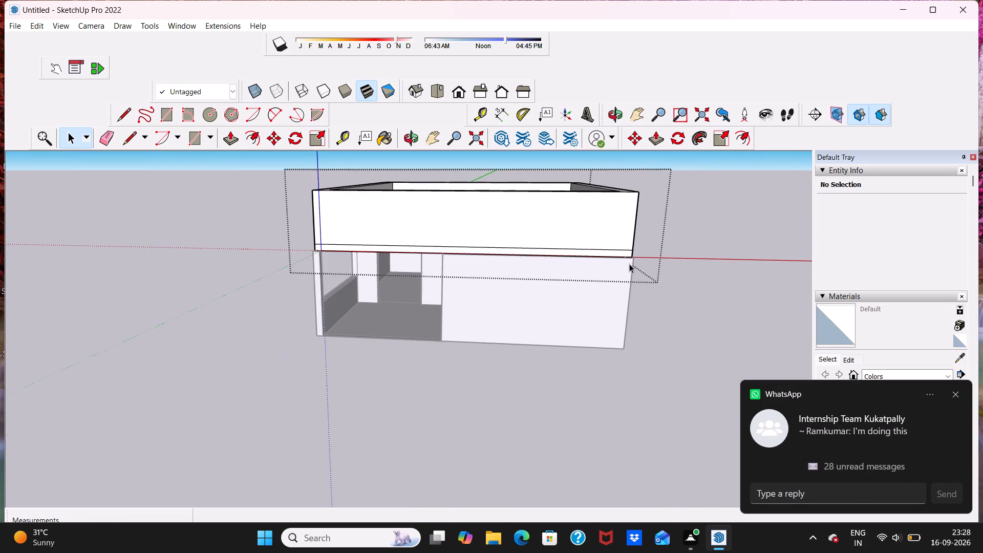
scroll(629, 264, "down", 2)
scroll(488, 250, "up", 3)
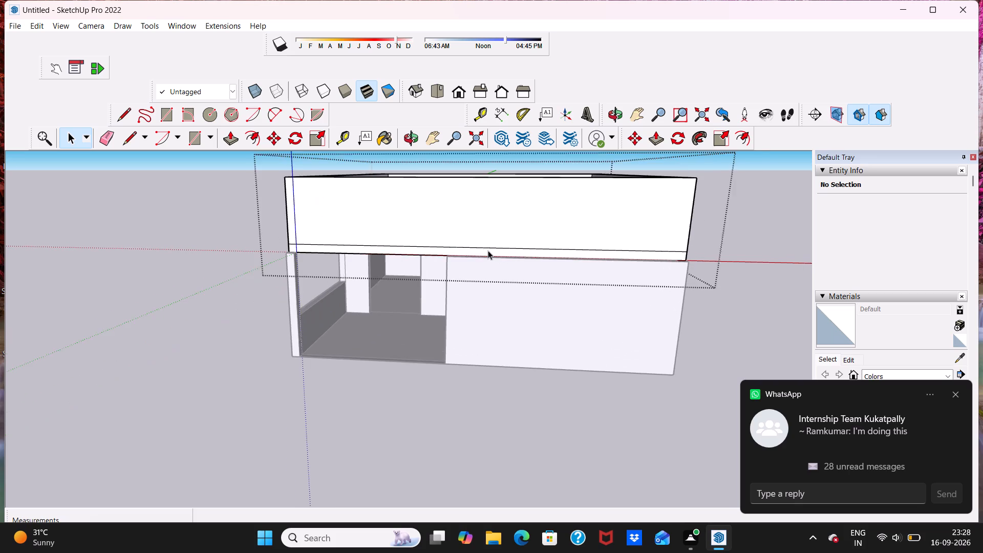
scroll(488, 250, "up", 1)
scroll(488, 250, "down", 1)
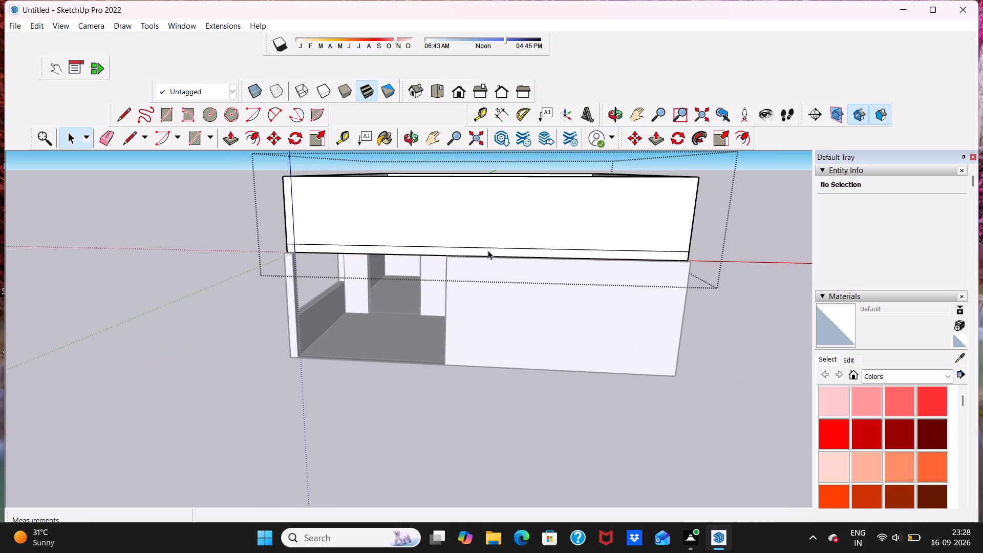
Close the roof slab group to return to the whole model.
left_click(479, 433)
Examine where the roof slab meets the wall end beside the front opening.
scroll(437, 222, "up", 4)
scroll(442, 231, "down", 4)
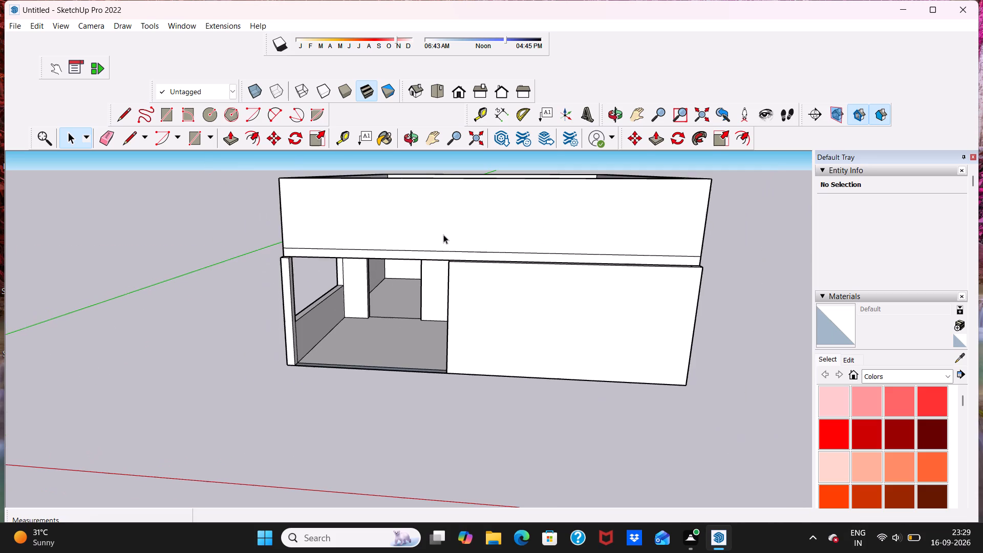
scroll(442, 253, "up", 17)
scroll(449, 271, "down", 4)
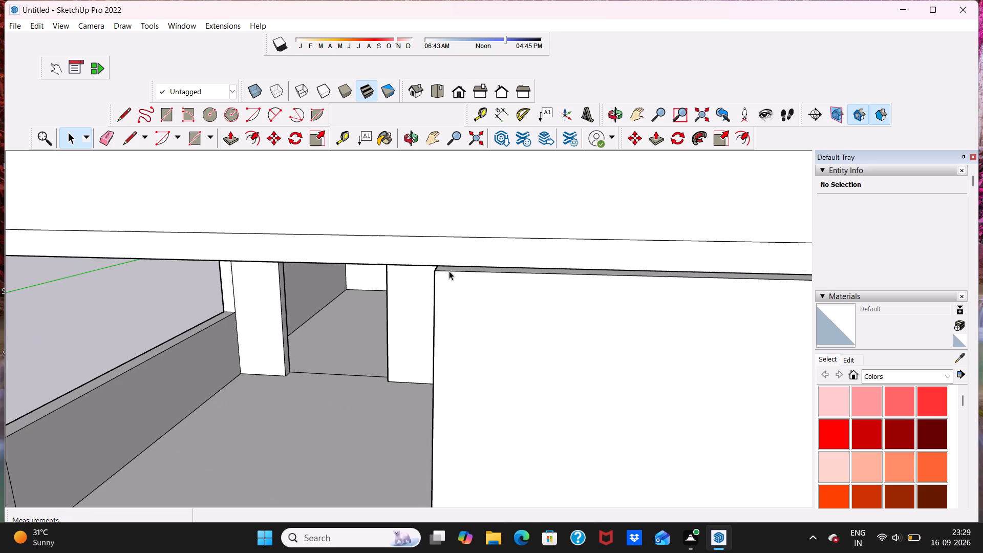
scroll(449, 271, "down", 19)
scroll(431, 256, "up", 4)
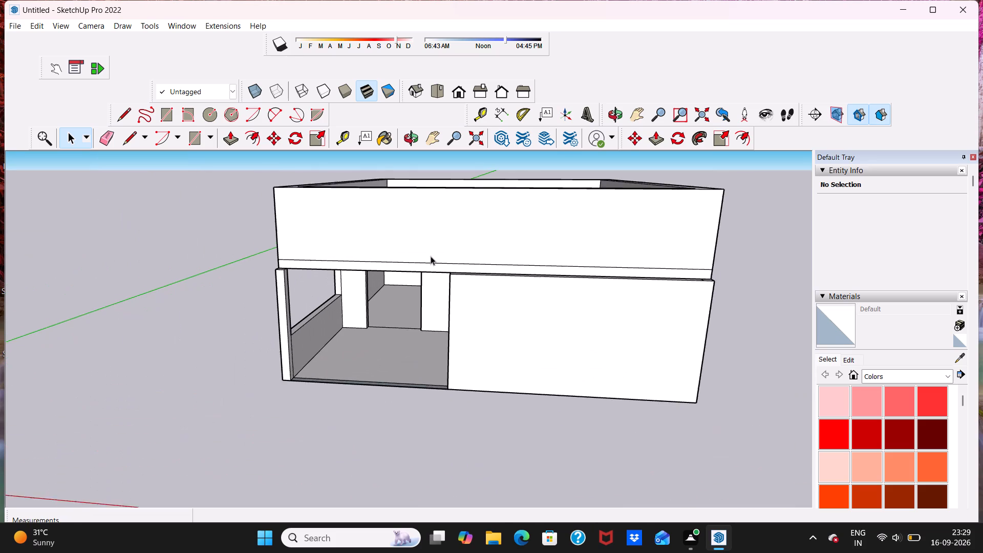
scroll(431, 256, "up", 19)
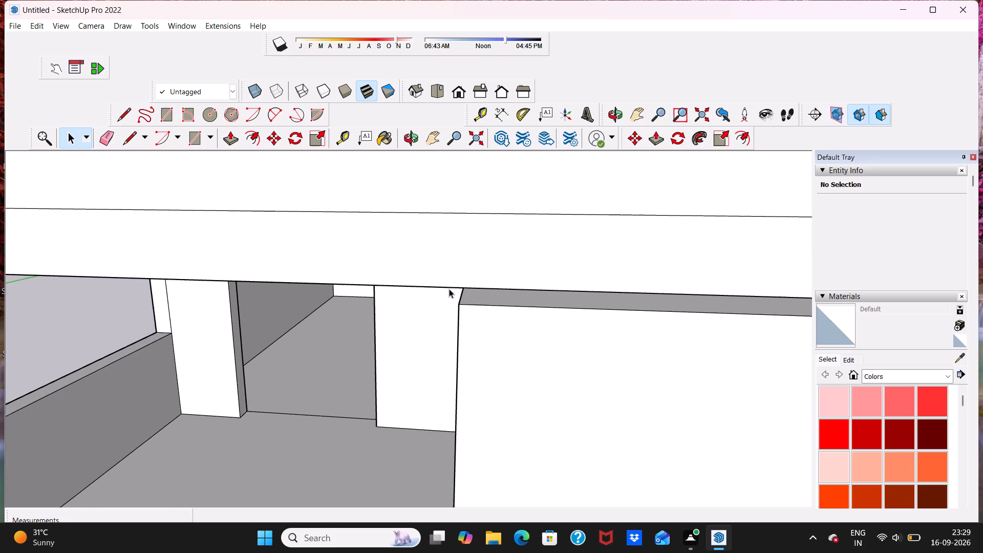
scroll(449, 289, "up", 5)
scroll(461, 286, "down", 20)
scroll(461, 286, "down", 6)
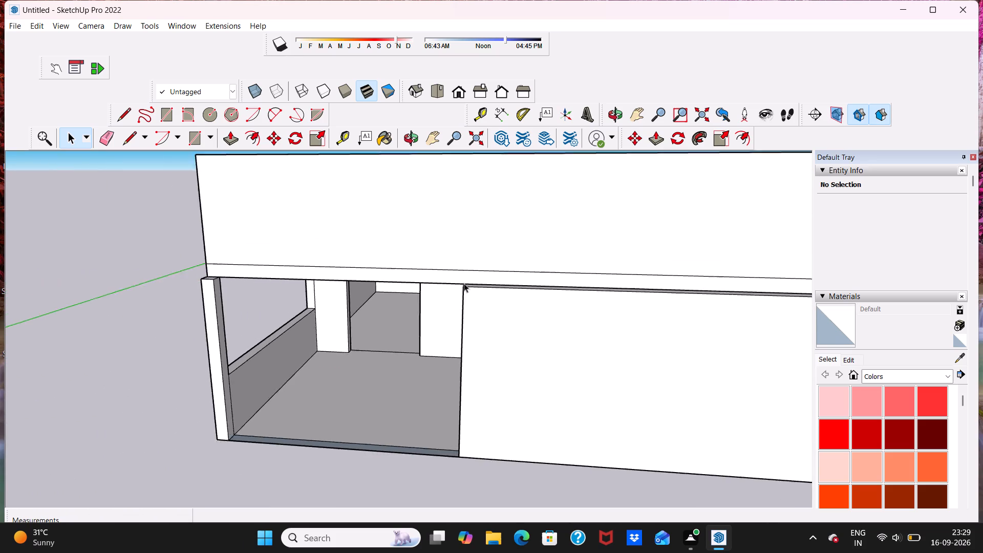
scroll(464, 283, "down", 5)
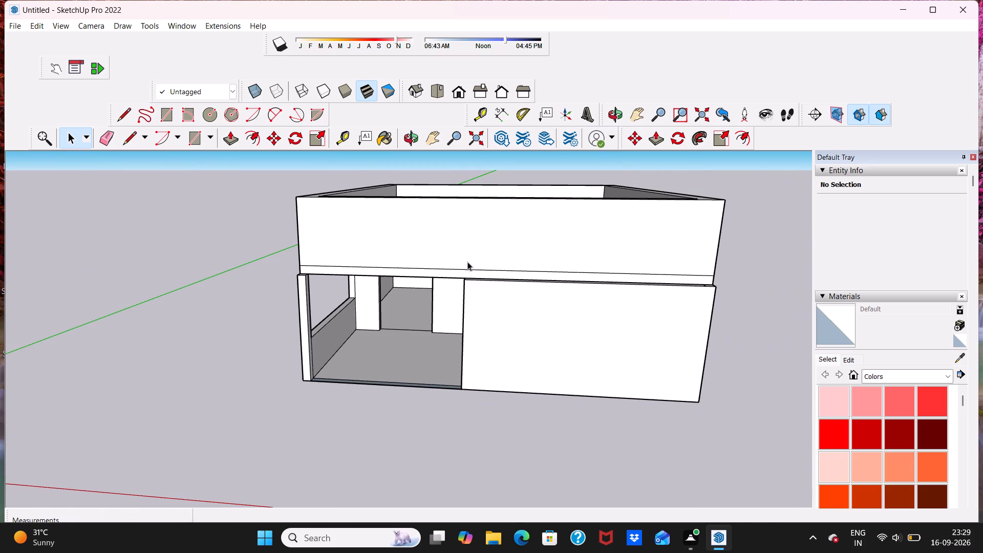
scroll(469, 258, "down", 2)
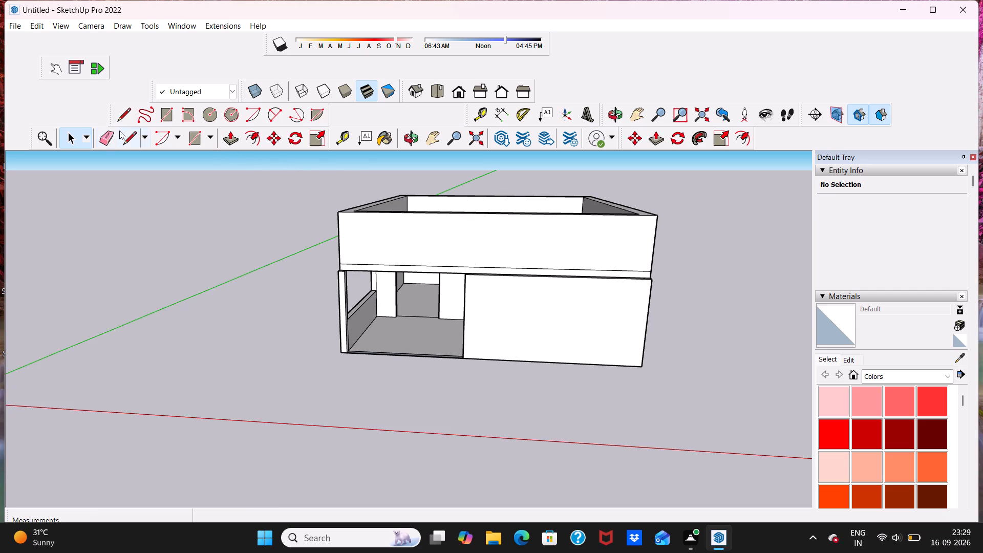
Draw a 6' vertical line up the roof border's front face, above the wall end beside the opening.
left_click(128, 137)
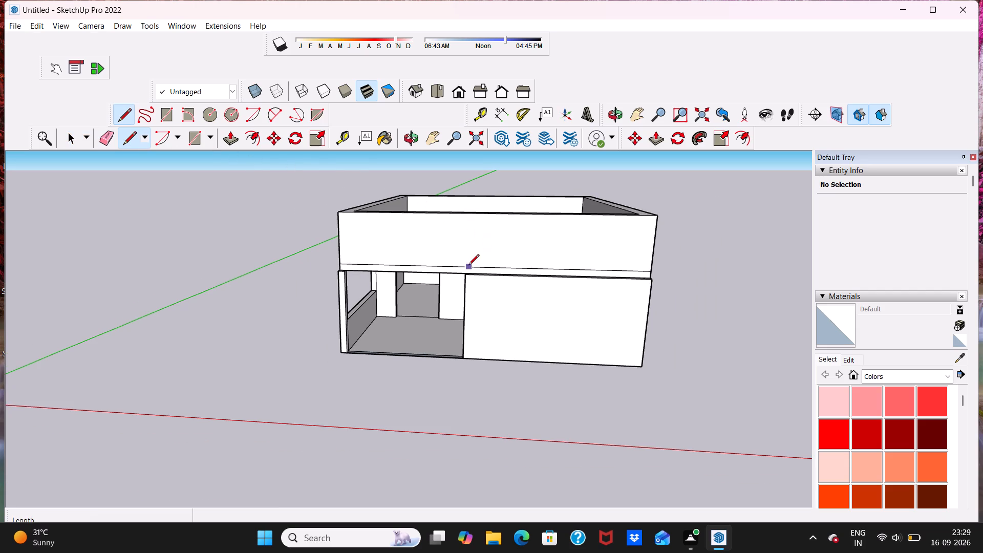
left_click(466, 266)
left_click(465, 215)
Draw a line about 1' 6 9/16" long across the front border's top, from the vertical line's upper end to the inner edge.
middle_click_drag(465, 215, 463, 301)
scroll(472, 276, "up", 5)
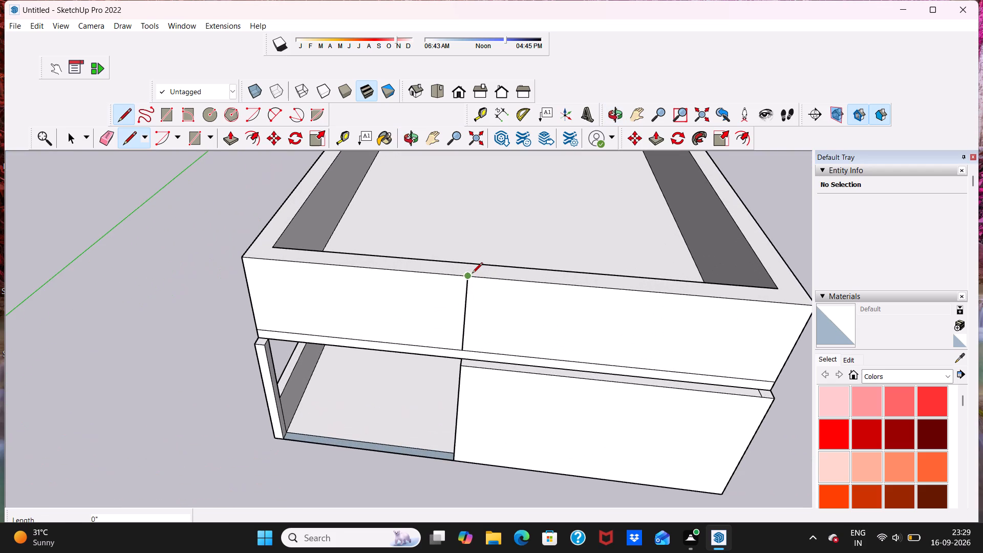
left_click(466, 274)
left_click(468, 264)
Draw a 6' vertical line down the front border's inner face, from the cross line's inner end to the roof surface.
middle_click_drag(501, 240, 337, 287)
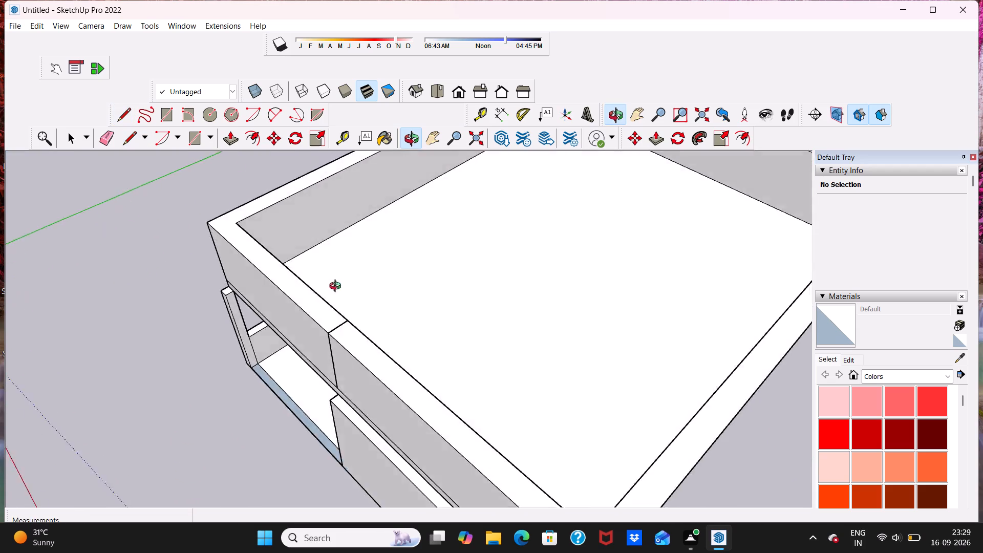
middle_click_drag(337, 287, 134, 281)
scroll(134, 281, "up", 1)
scroll(276, 262, "up", 2)
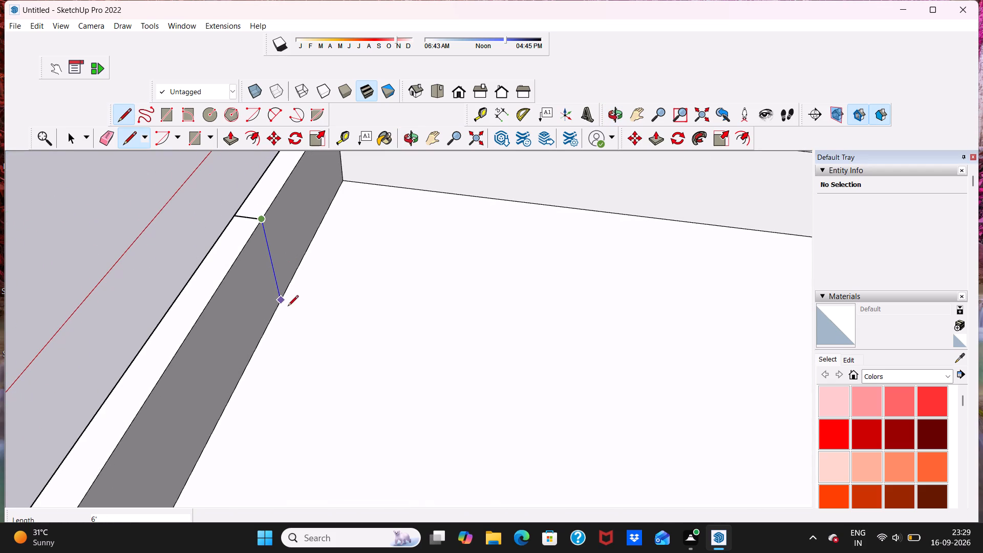
Finish the 6' vertical line on the front border's inner face at the roof surface.
left_click(280, 305)
Examine the divided front roof border and the wall beneath it from the front.
scroll(315, 295, "down", 2)
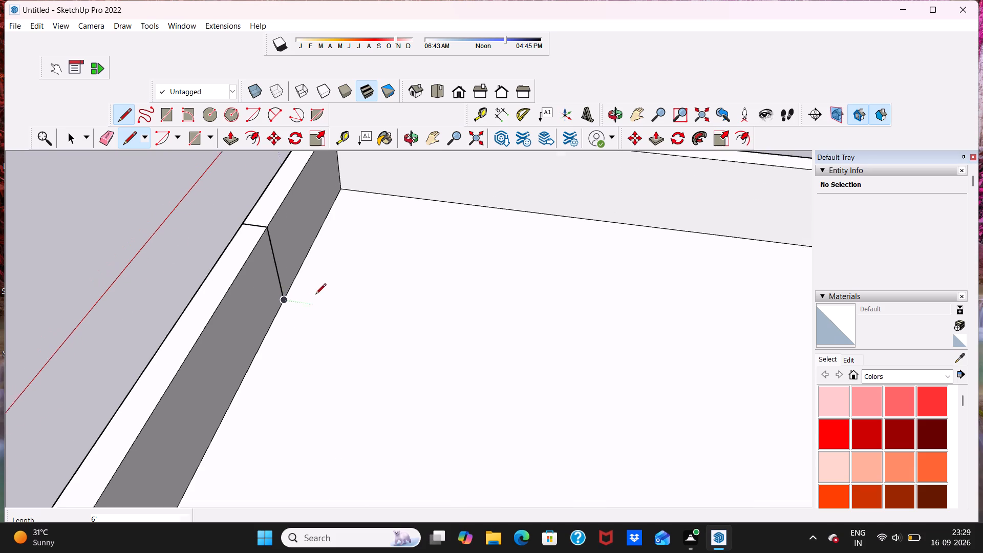
scroll(315, 295, "down", 2)
middle_click_drag(283, 304, 582, 255)
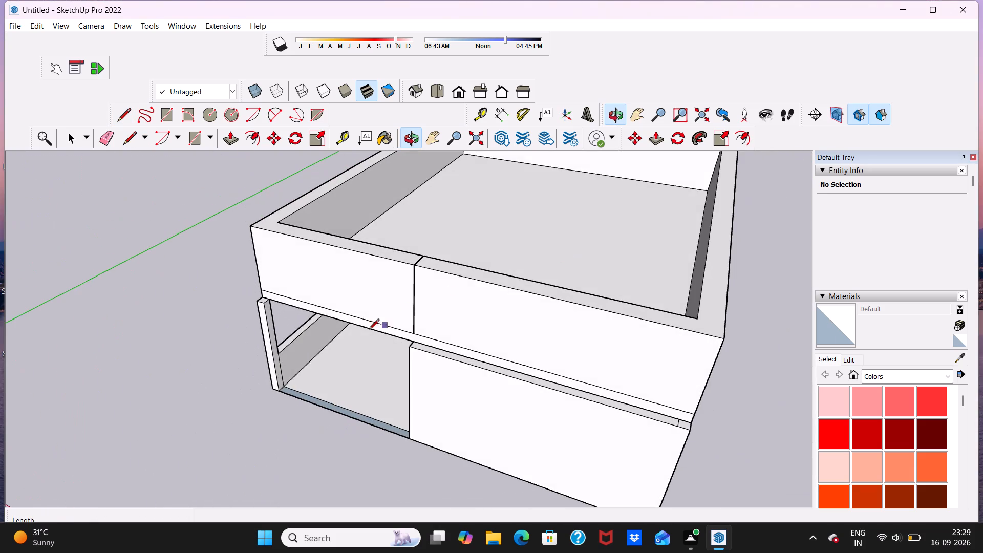
middle_click_drag(345, 336, 423, 284)
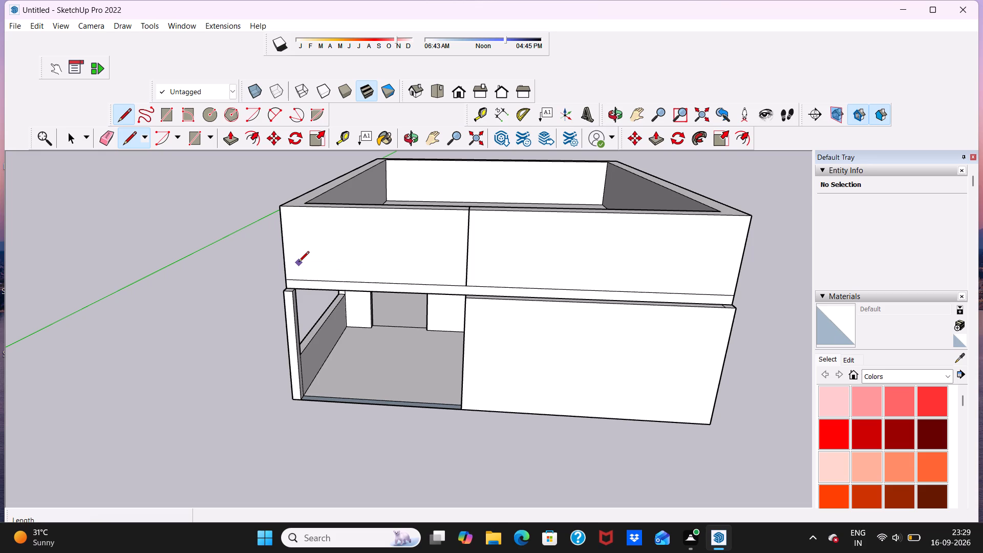
scroll(506, 229, "down", 4)
scroll(638, 242, "up", 3)
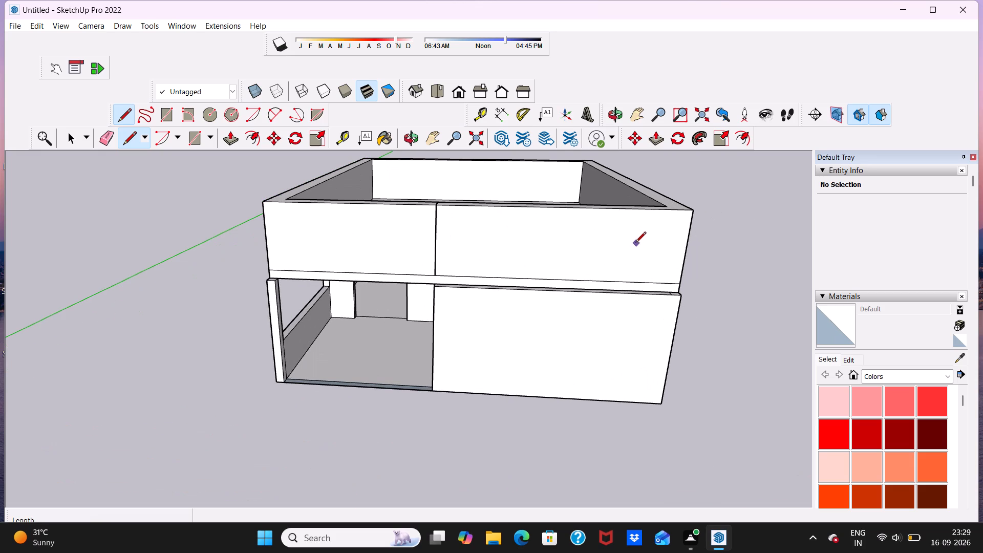
scroll(619, 249, "down", 4)
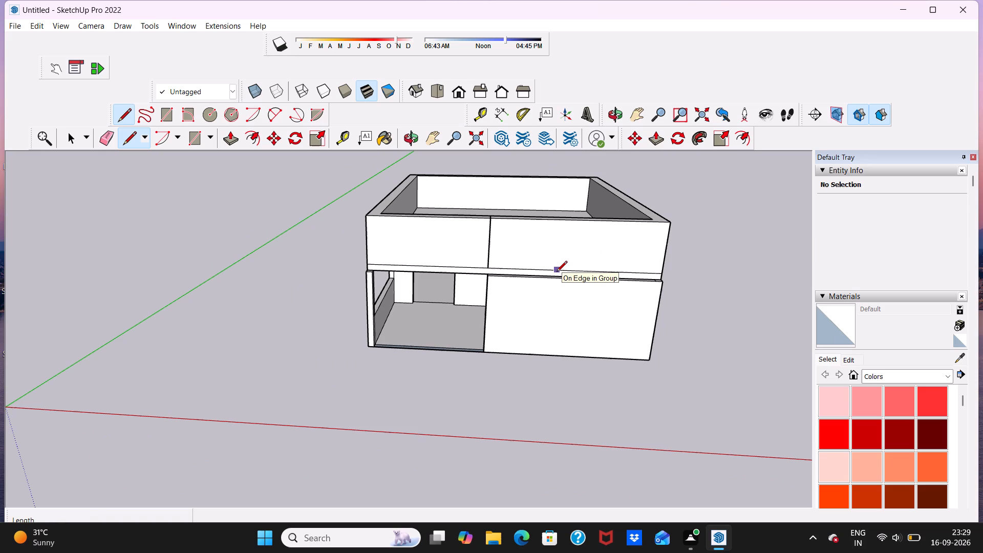
key("space")
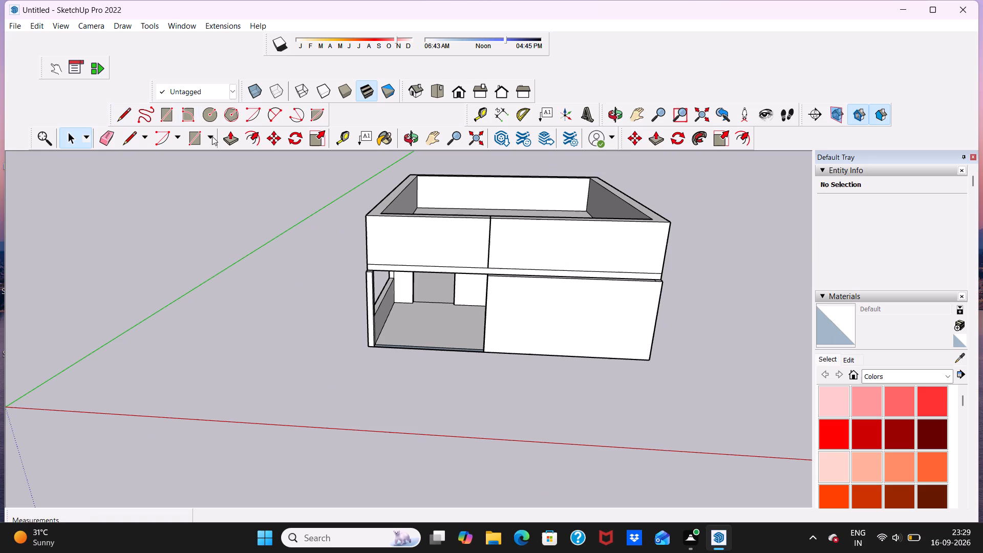
Push/Pull the wall beside the front opening, just under the roof slab, by about 1 7/8".
left_click(226, 139)
scroll(627, 262, "up", 11)
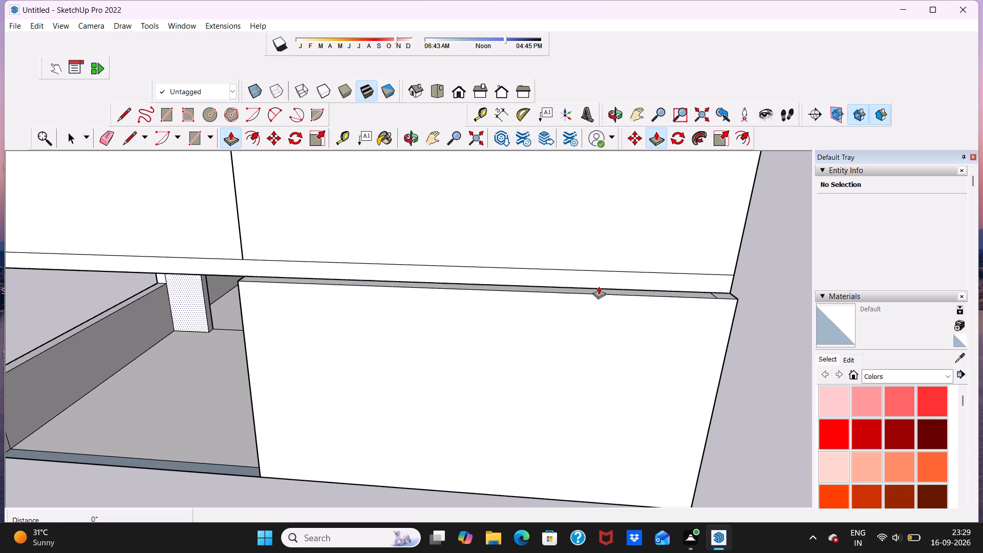
scroll(605, 286, "up", 6)
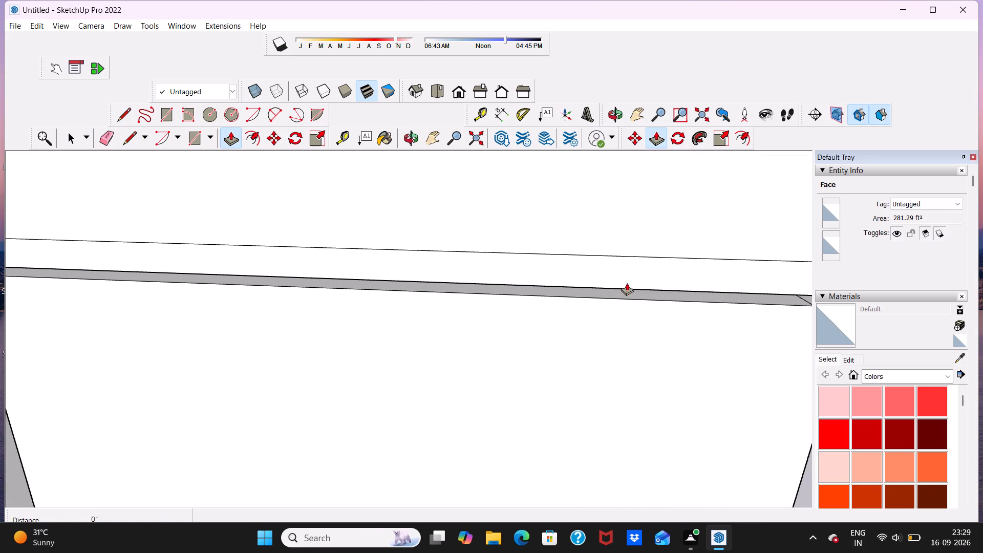
left_click(627, 282)
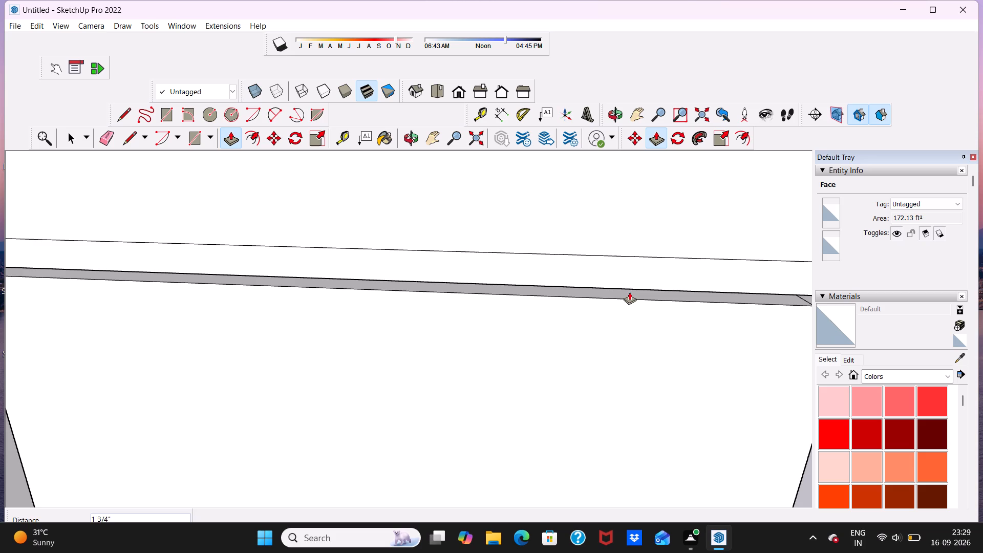
left_click(630, 288)
Erase the short dividing edge across the front wall's top ledge, near the outer corner away from the opening.
scroll(623, 289, "down", 12)
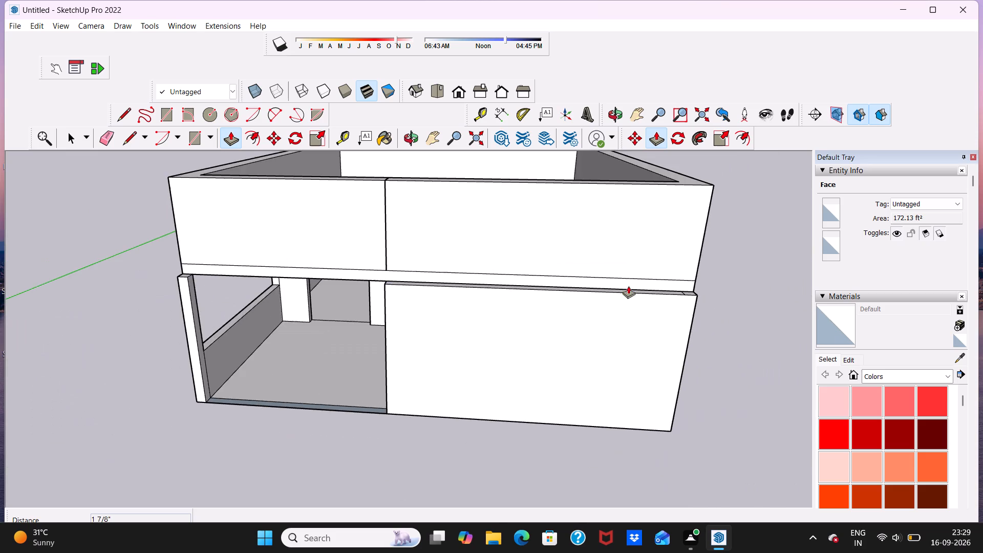
middle_click_drag(628, 286, 638, 359)
scroll(710, 330, "up", 9)
left_click(112, 137)
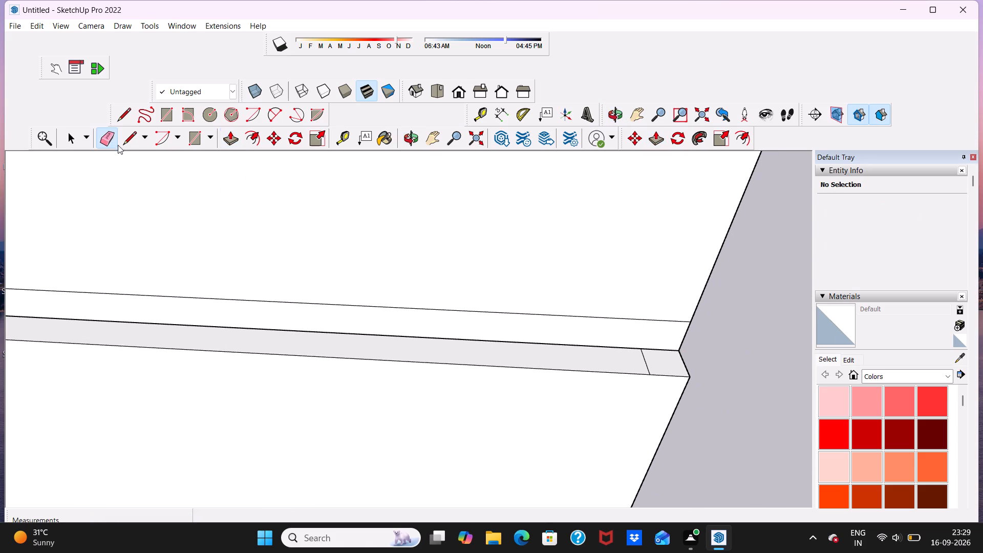
scroll(729, 350, "up", 5)
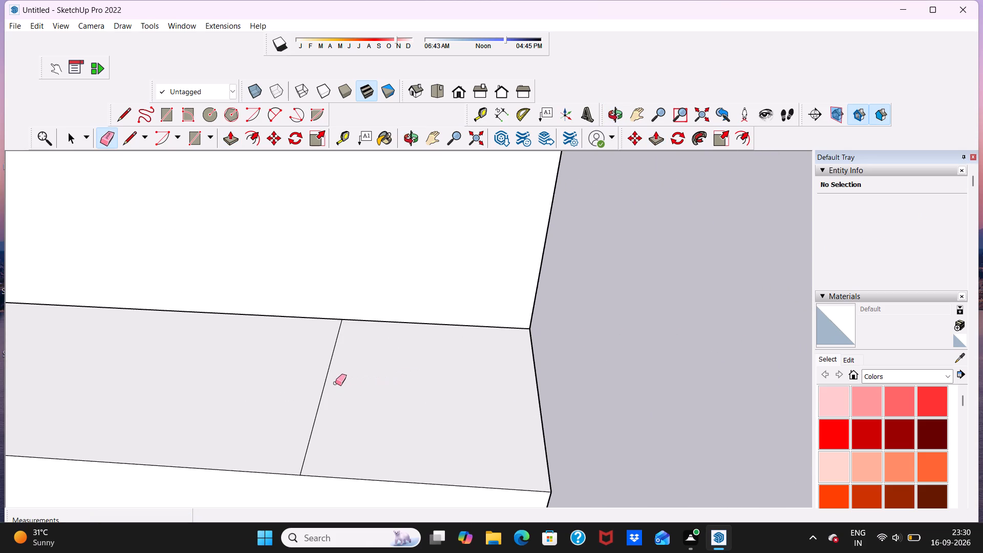
left_click(325, 387)
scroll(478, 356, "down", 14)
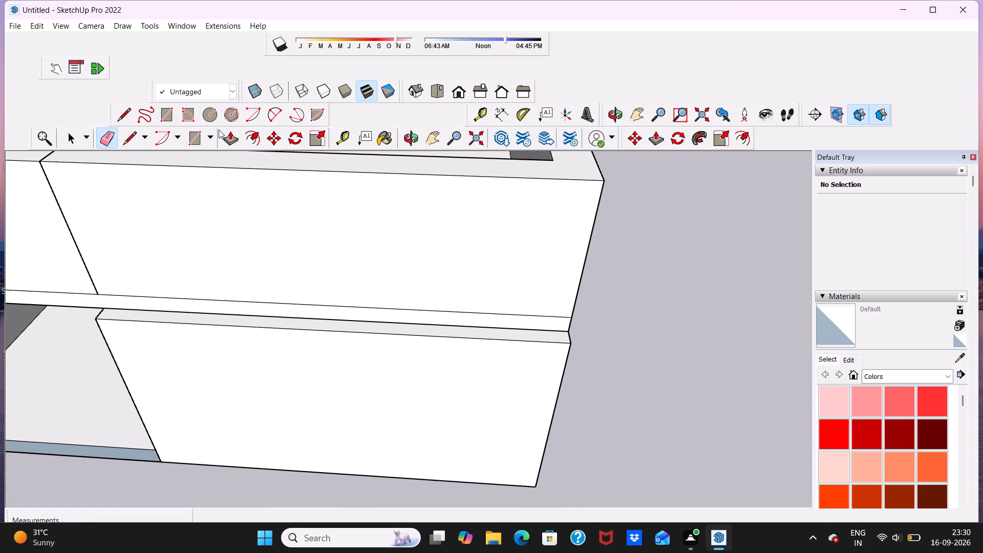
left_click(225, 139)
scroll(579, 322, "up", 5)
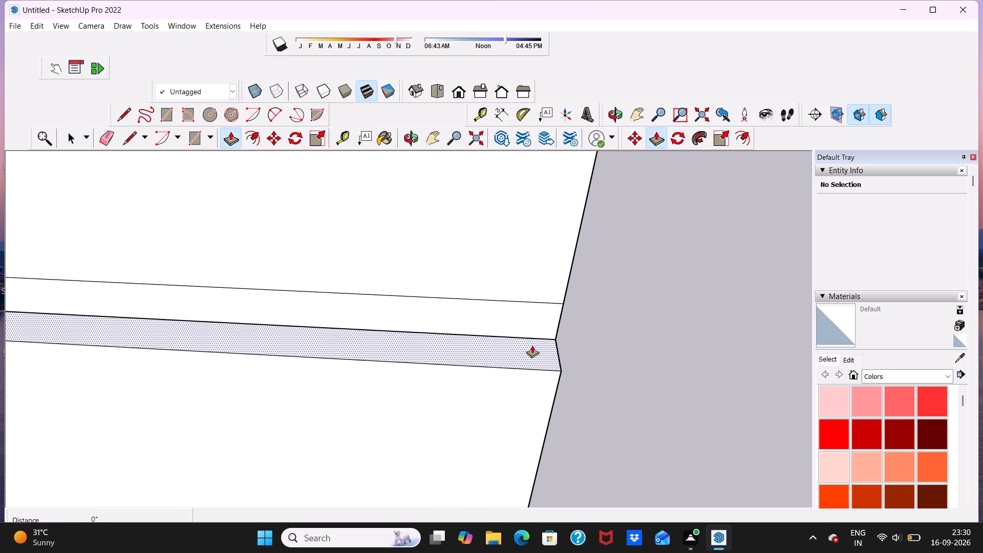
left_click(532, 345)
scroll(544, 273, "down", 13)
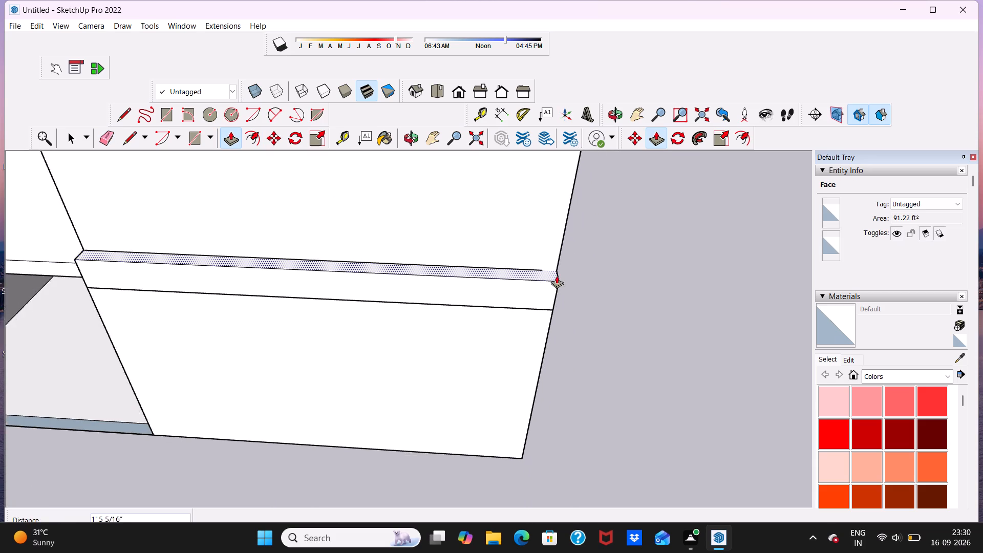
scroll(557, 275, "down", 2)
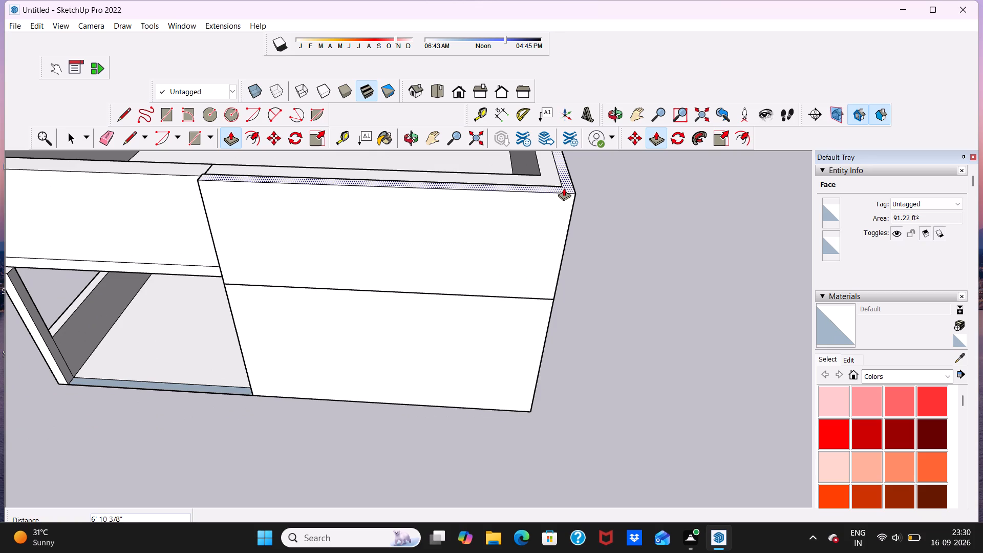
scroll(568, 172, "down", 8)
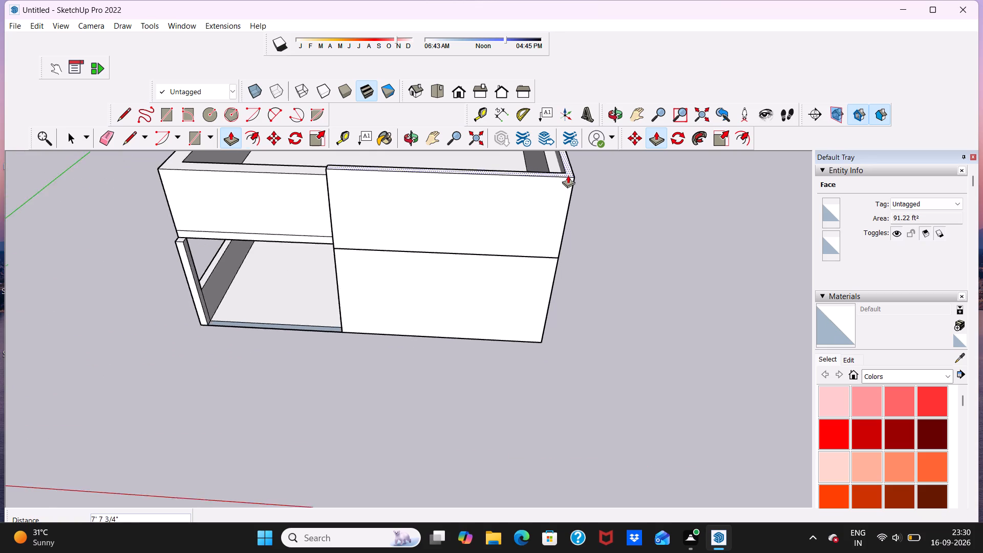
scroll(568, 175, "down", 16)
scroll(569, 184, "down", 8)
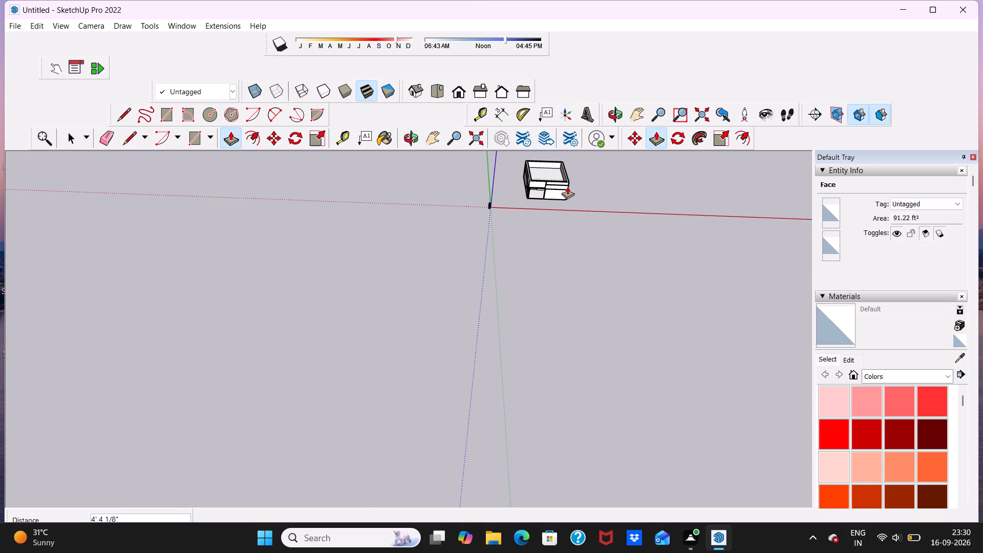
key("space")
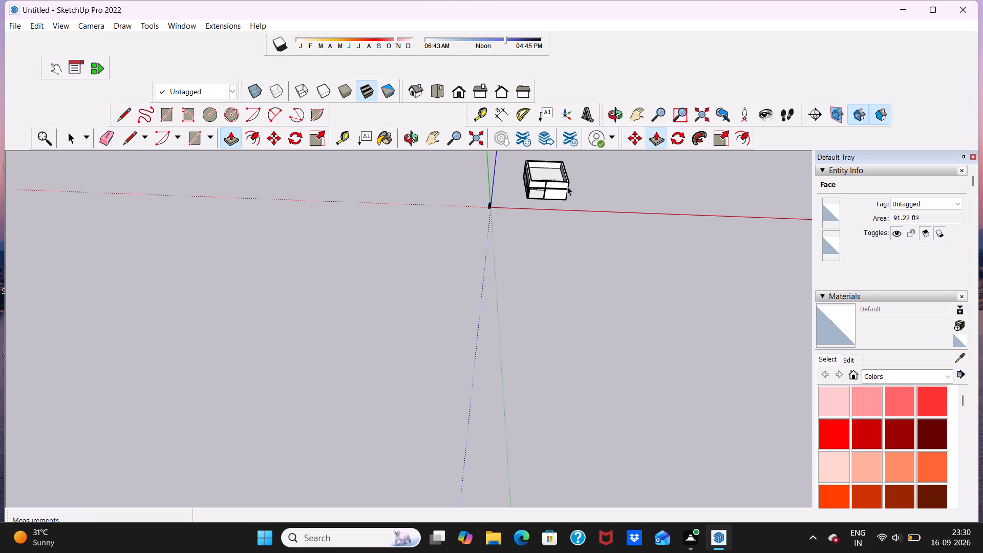
Examine the front wall's top ledge where it projects beyond the roof slab, including the outer corner.
scroll(566, 195, "up", 9)
middle_click_drag(528, 208, 500, 307)
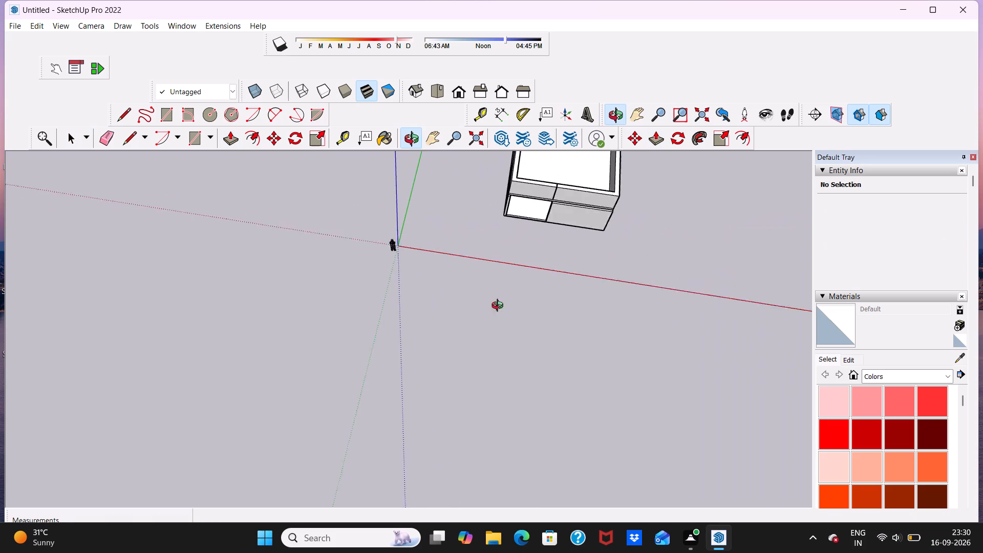
middle_click_drag(500, 307, 495, 338)
scroll(648, 218, "up", 14)
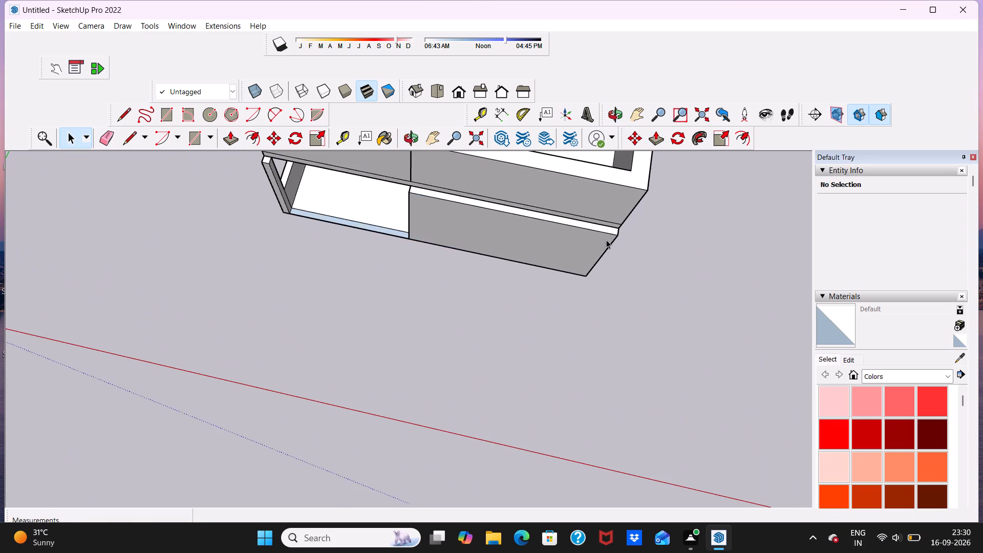
middle_click_drag(606, 240, 523, 242)
scroll(485, 212, "up", 1)
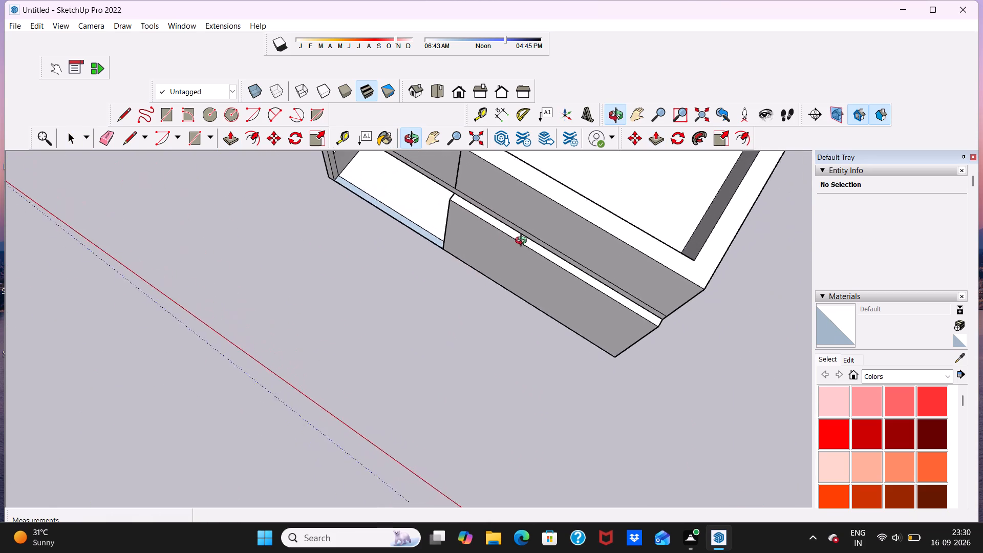
middle_click_drag(523, 242, 535, 238)
scroll(668, 307, "down", 1)
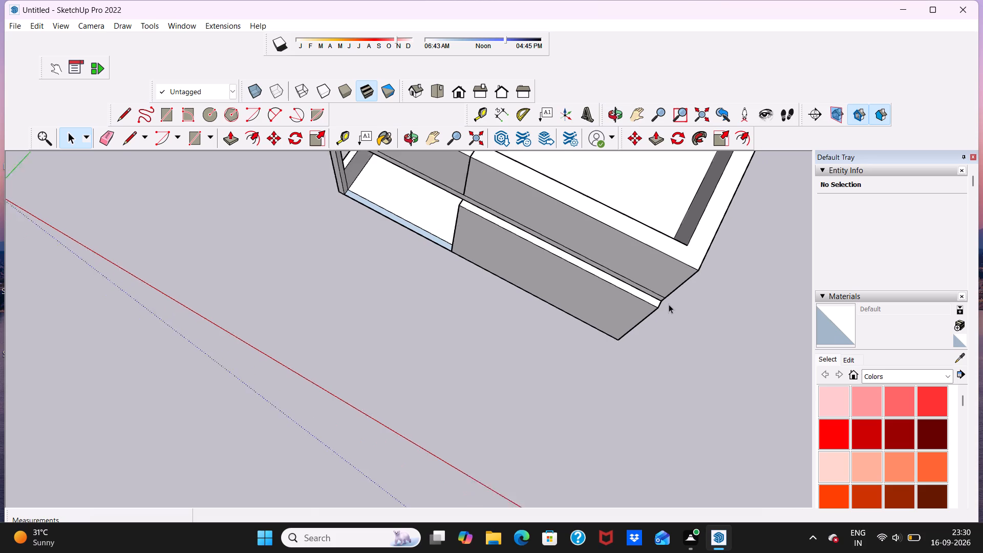
scroll(669, 304, "down", 3)
scroll(652, 314, "up", 3)
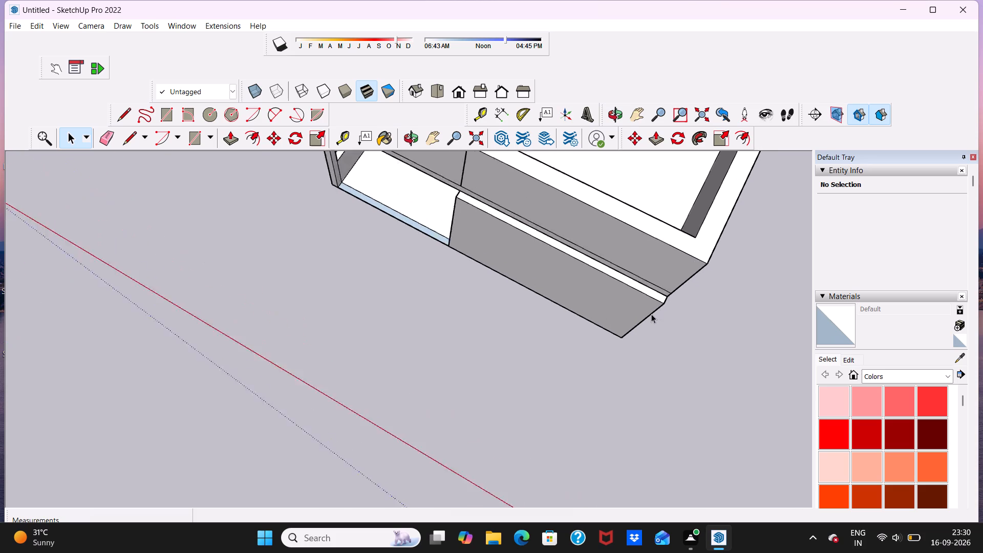
scroll(651, 314, "up", 3)
middle_click_drag(631, 316, 655, 259)
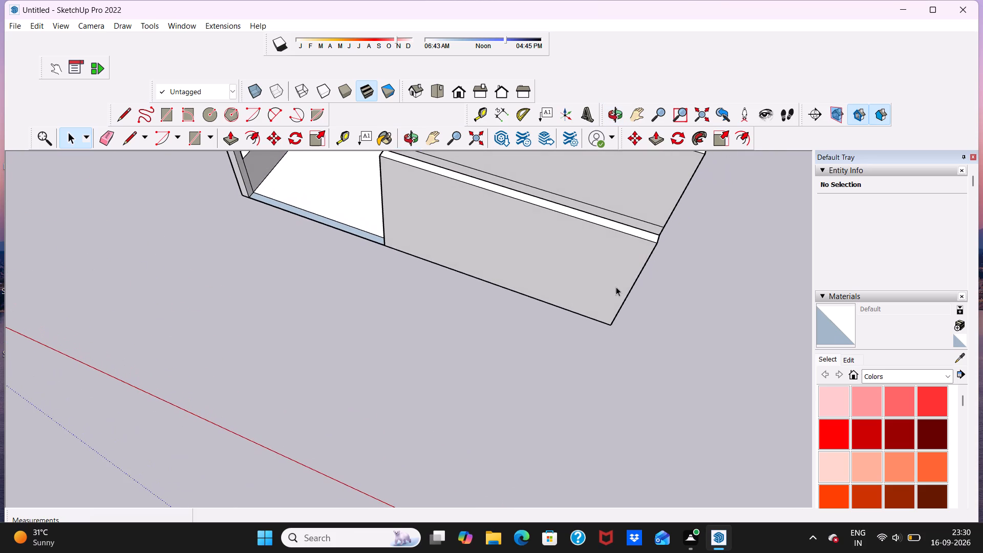
scroll(604, 291, "down", 8)
scroll(560, 247, "up", 7)
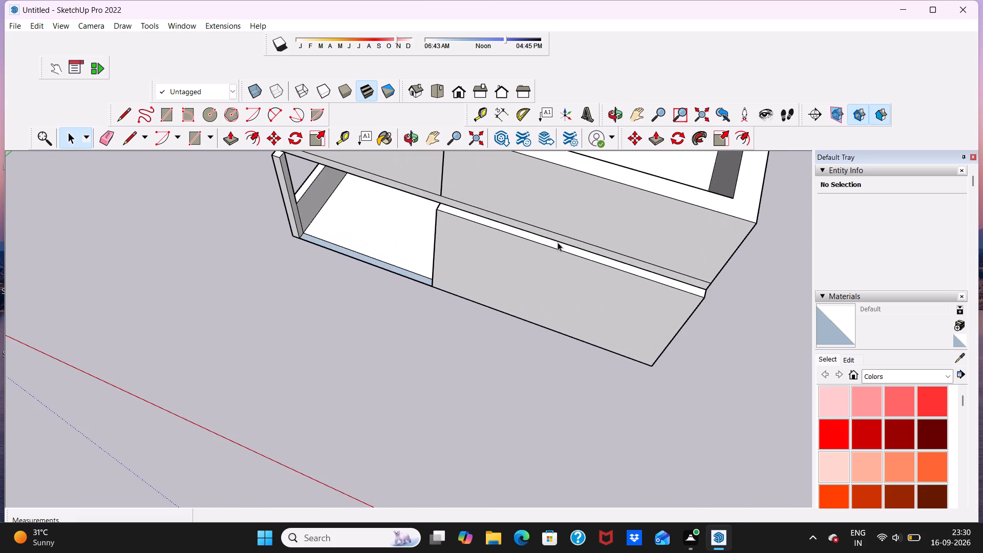
scroll(558, 241, "up", 2)
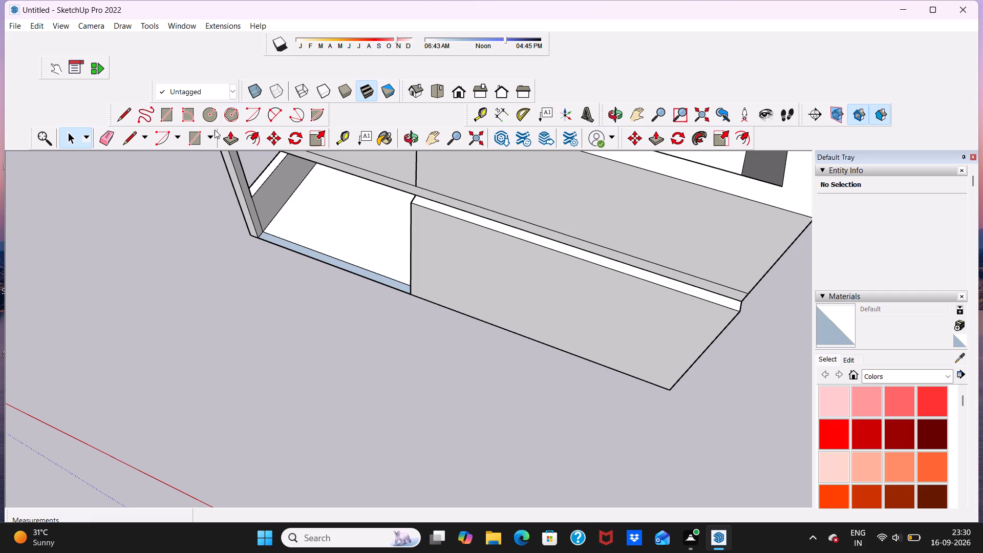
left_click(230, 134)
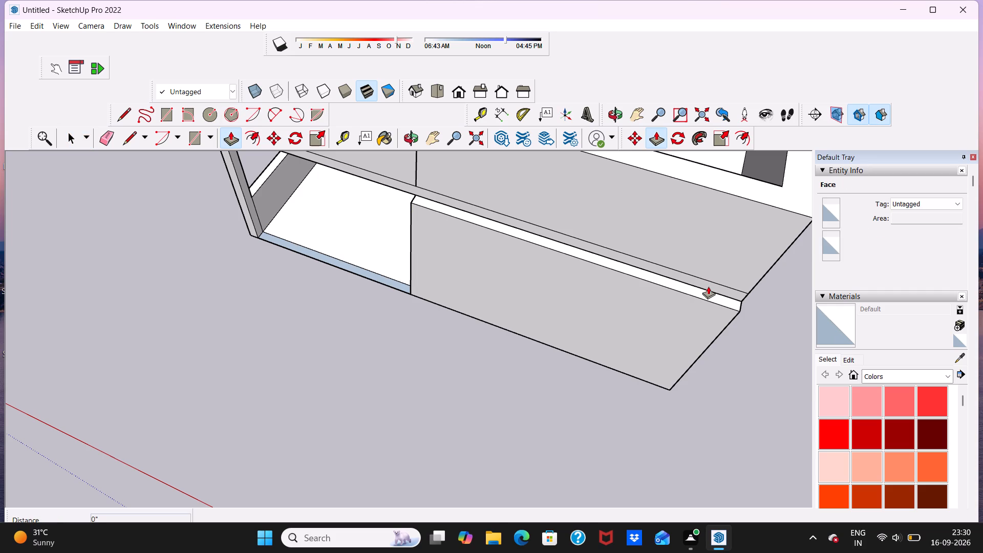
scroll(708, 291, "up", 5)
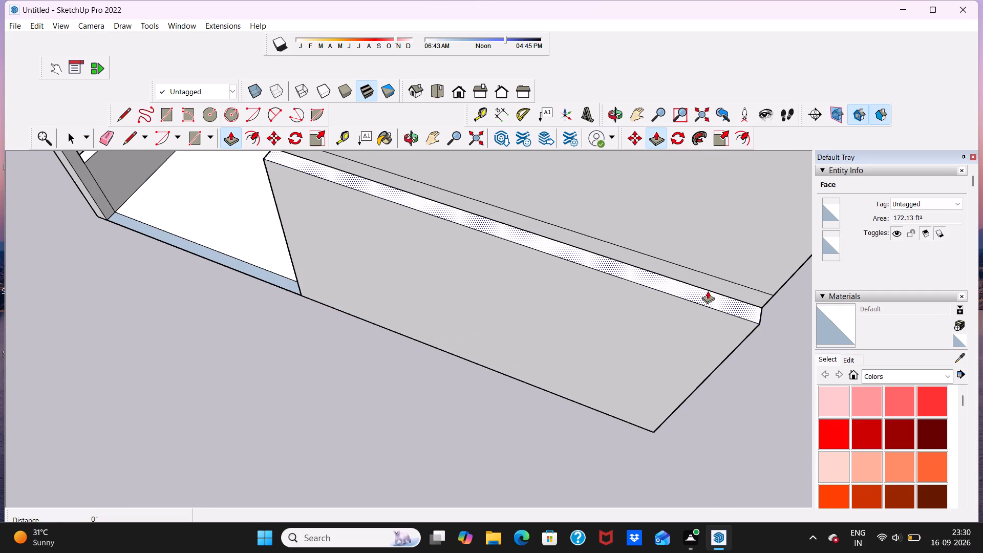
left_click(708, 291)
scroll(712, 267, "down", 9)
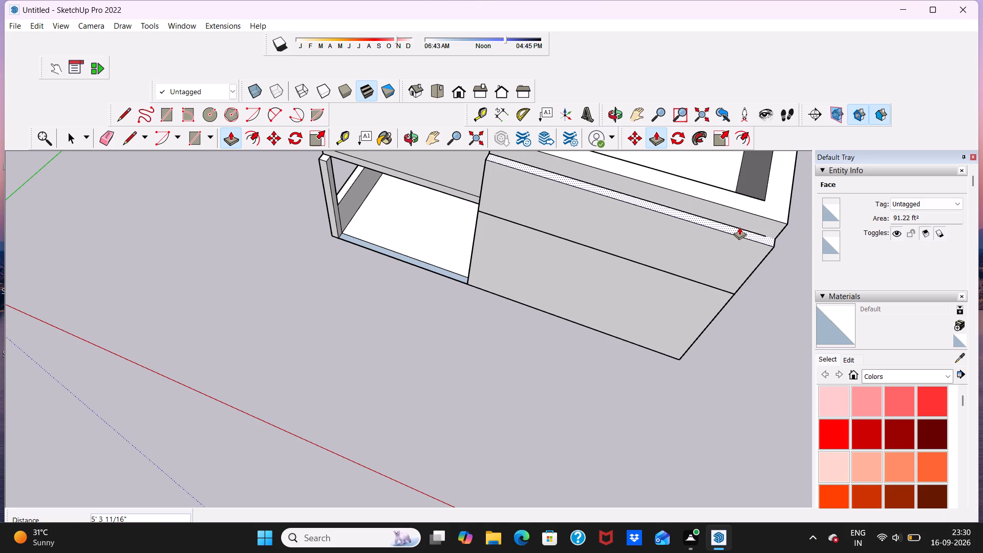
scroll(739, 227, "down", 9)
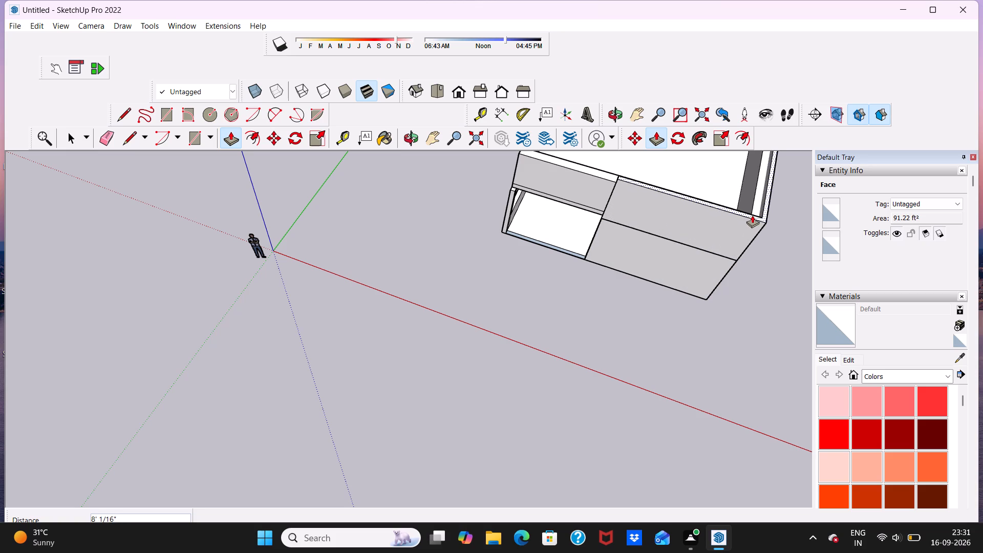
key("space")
Examine the joint between the lower walls and the roof slab around the front corner and along the long outer side.
scroll(740, 235, "down", 10)
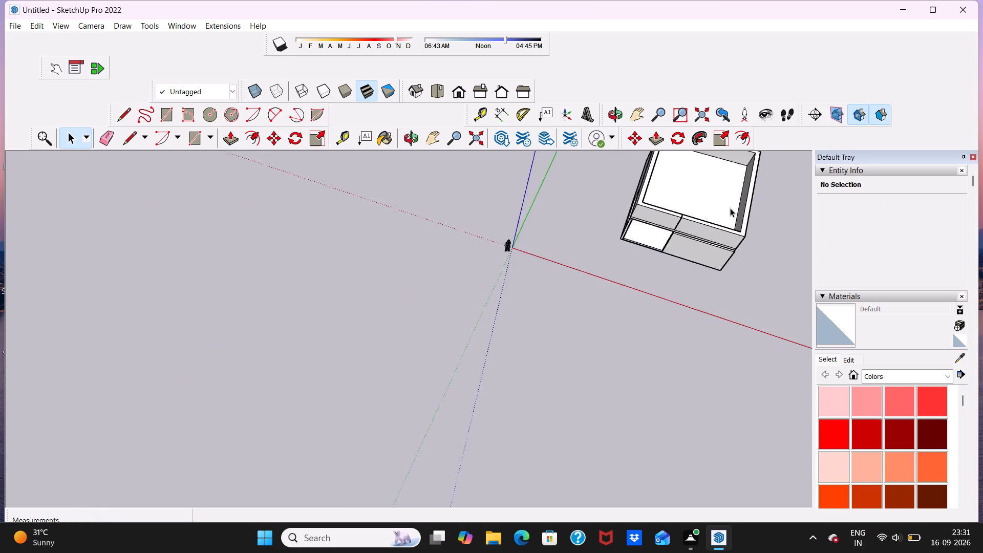
scroll(730, 208, "down", 3)
middle_click_drag(777, 215, 515, 181)
scroll(527, 182, "down", 6)
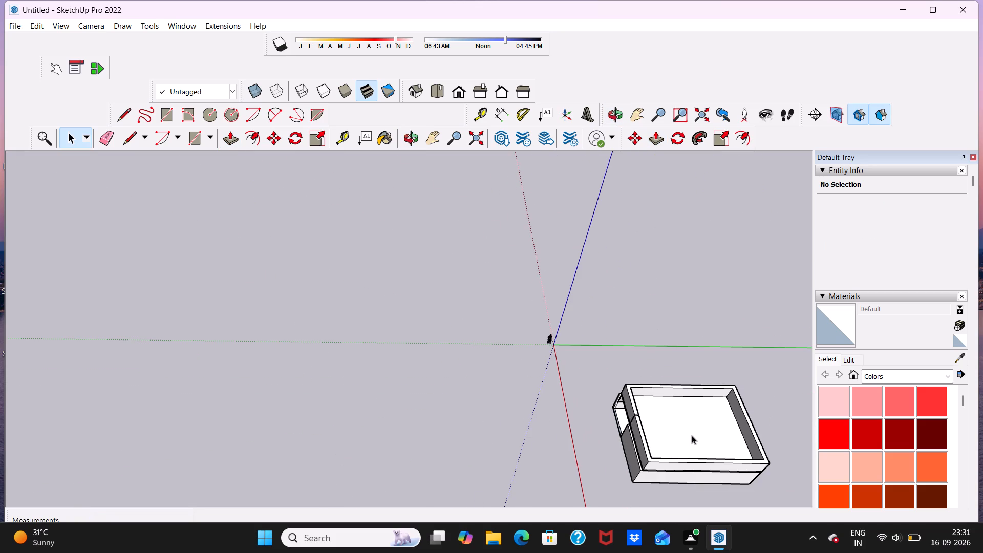
middle_click_drag(667, 458, 621, 373)
scroll(666, 469, "up", 20)
scroll(666, 469, "up", 1)
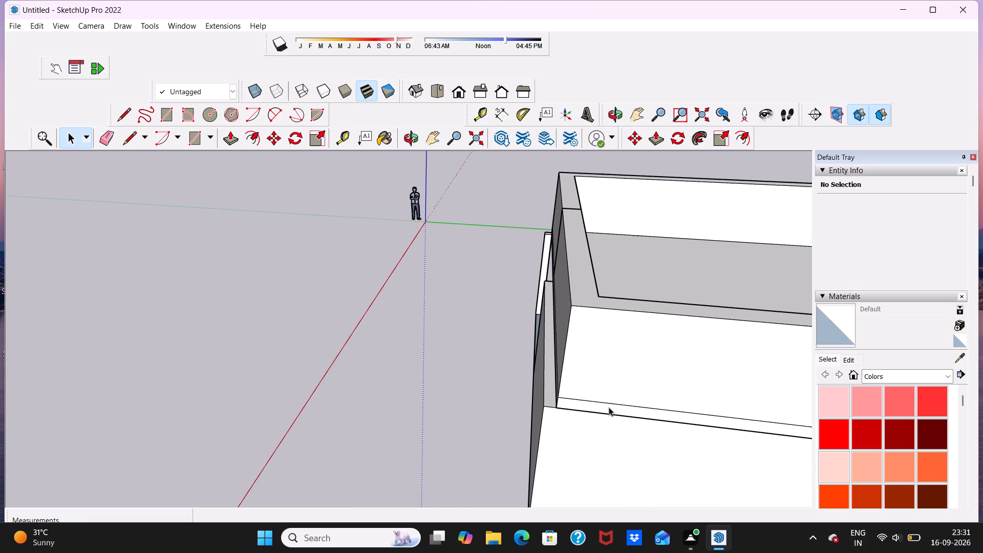
scroll(603, 384, "down", 7)
scroll(581, 406, "up", 8)
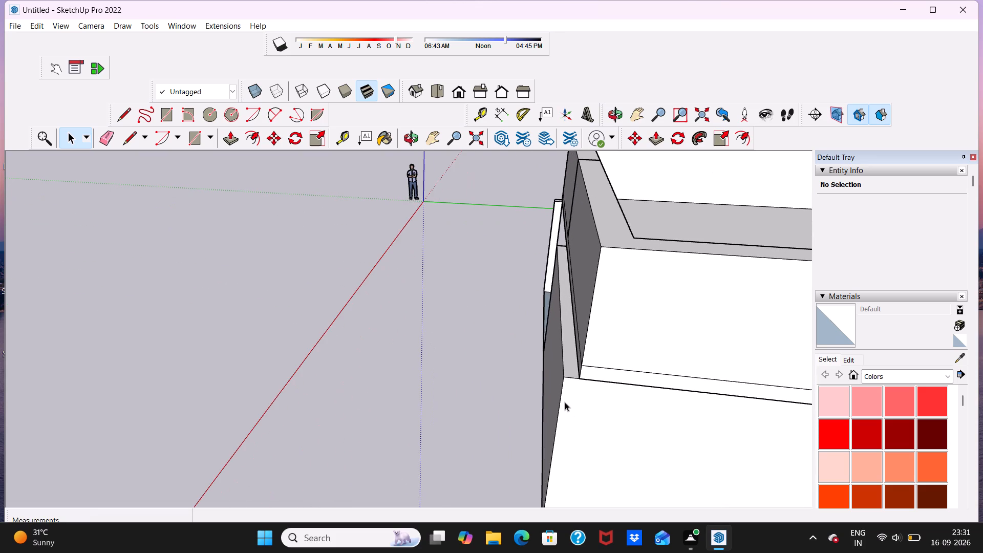
scroll(589, 379, "down", 5)
middle_click_drag(589, 379, 572, 343)
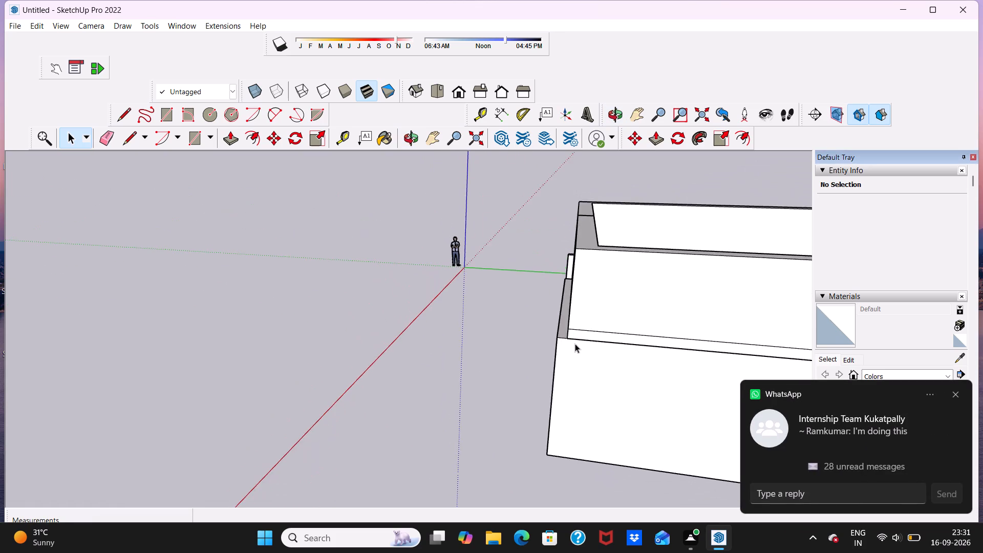
scroll(581, 341, "up", 18)
scroll(535, 354, "down", 13)
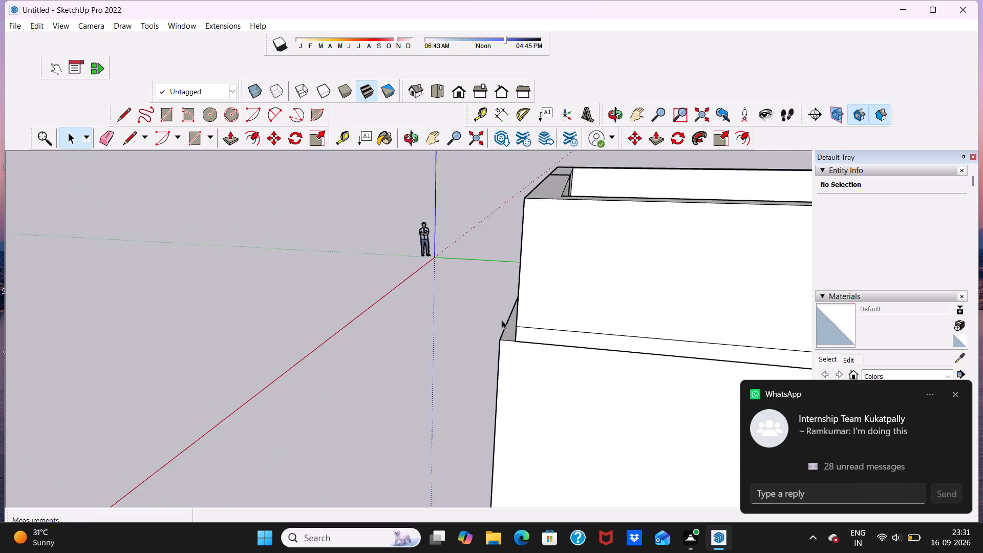
scroll(502, 320, "down", 12)
scroll(702, 331, "up", 13)
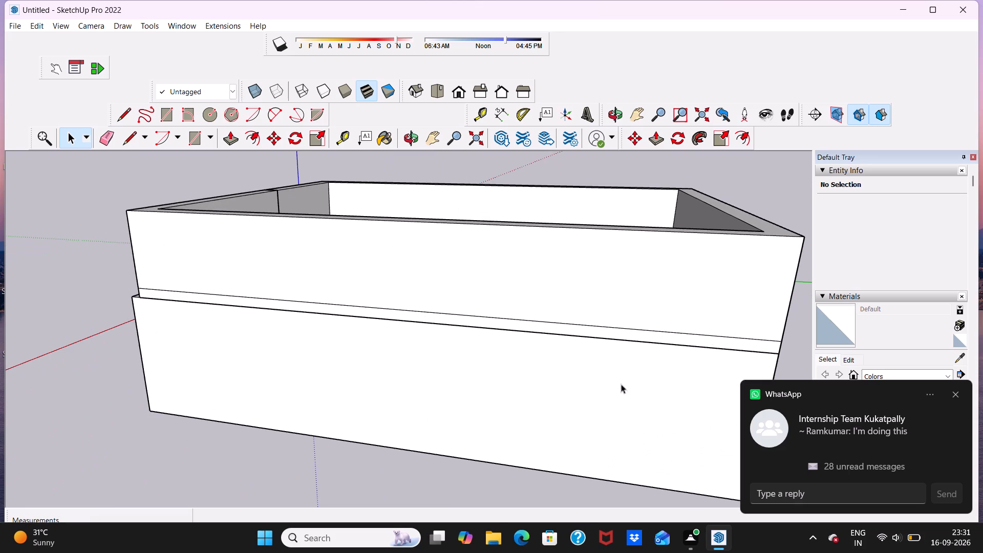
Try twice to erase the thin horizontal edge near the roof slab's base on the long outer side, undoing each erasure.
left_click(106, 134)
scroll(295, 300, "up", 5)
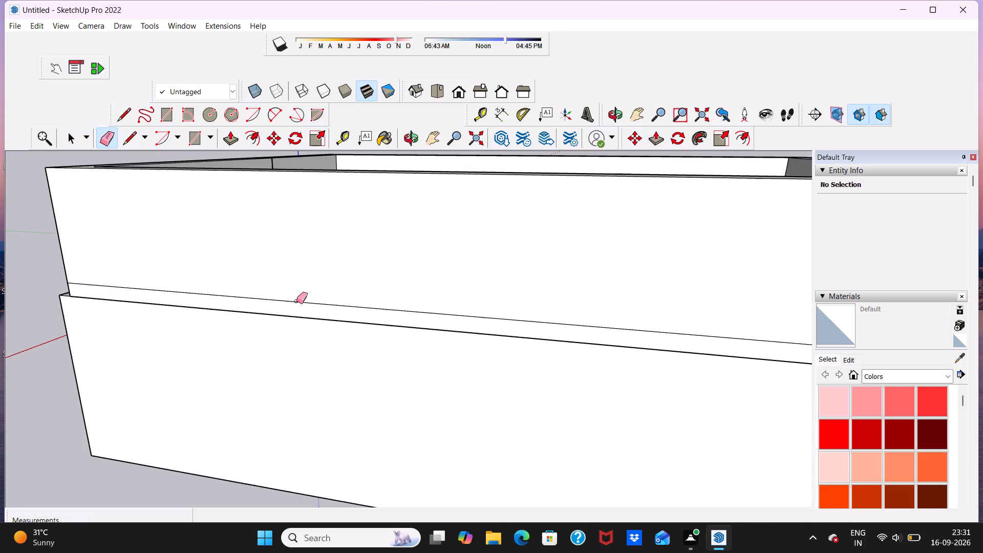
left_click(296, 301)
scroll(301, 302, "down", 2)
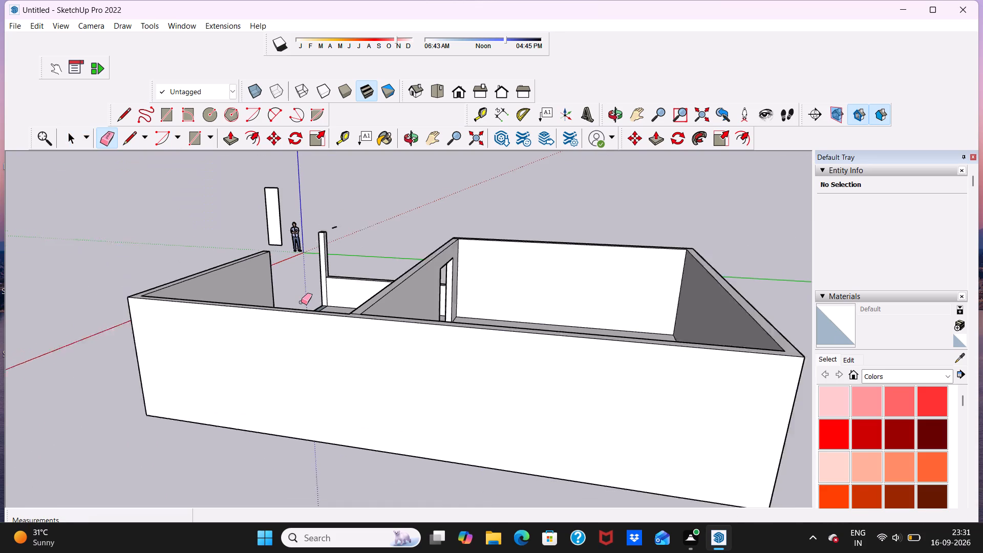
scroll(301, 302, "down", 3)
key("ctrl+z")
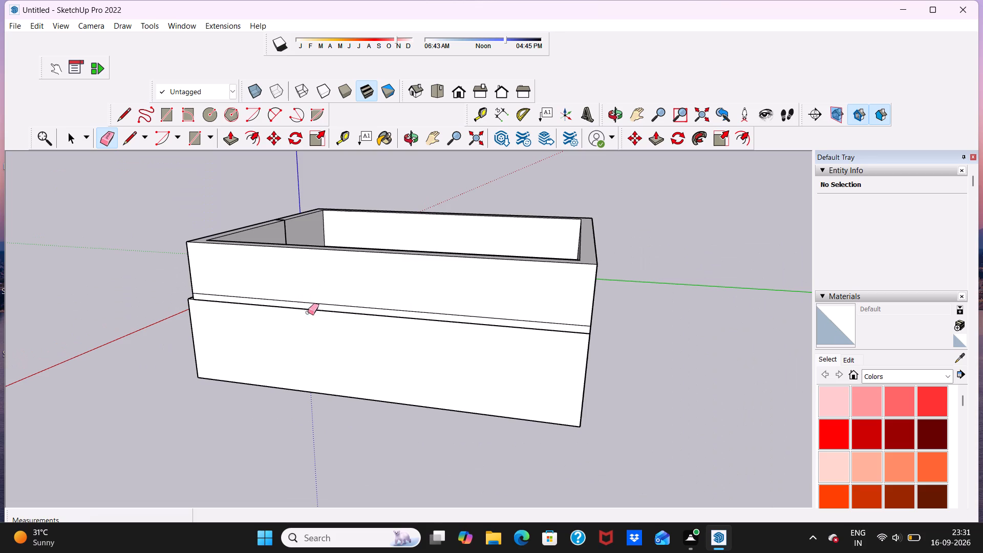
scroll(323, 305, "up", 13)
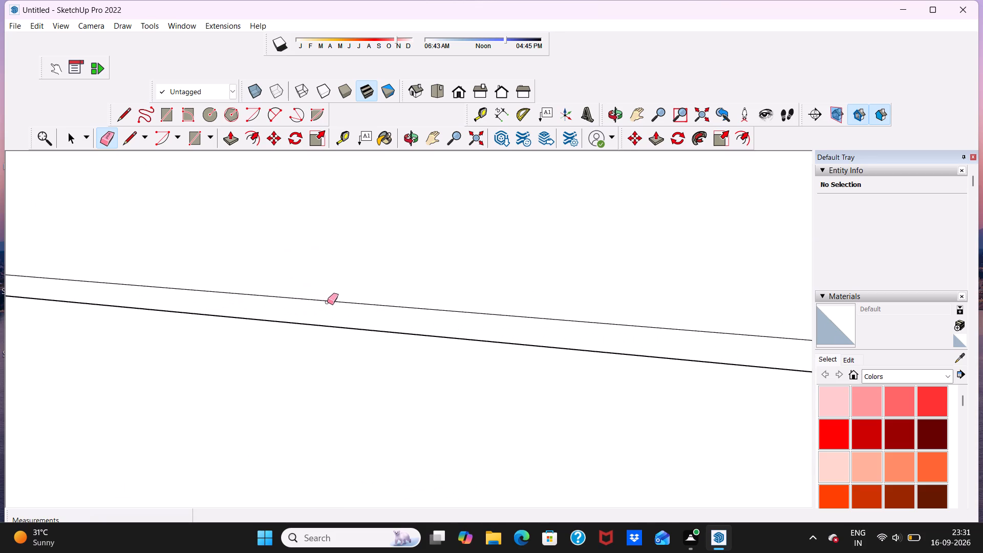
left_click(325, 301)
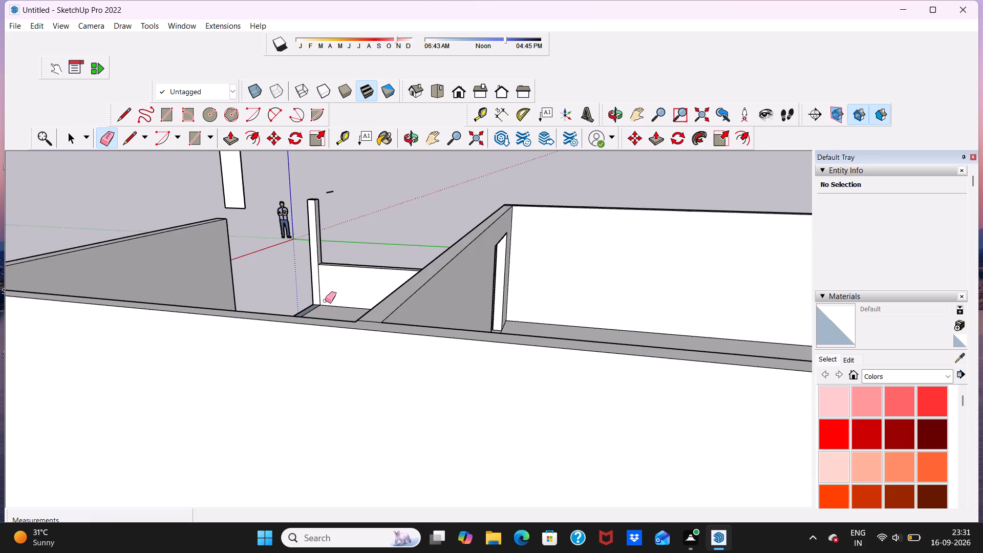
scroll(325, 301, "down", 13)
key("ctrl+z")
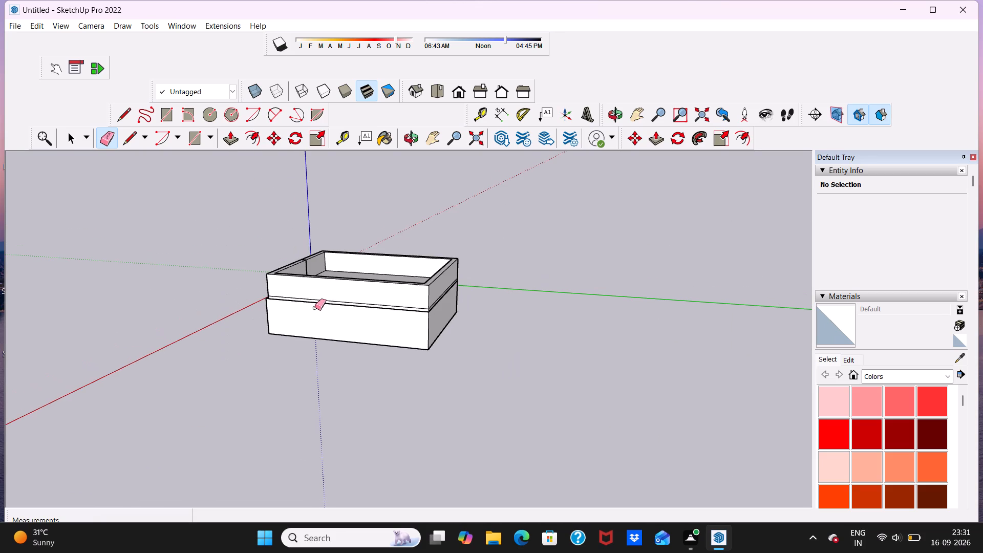
Examine both ends of the joint between the roof slab and the wall along the long outer side.
scroll(259, 297, "up", 20)
scroll(259, 297, "up", 2)
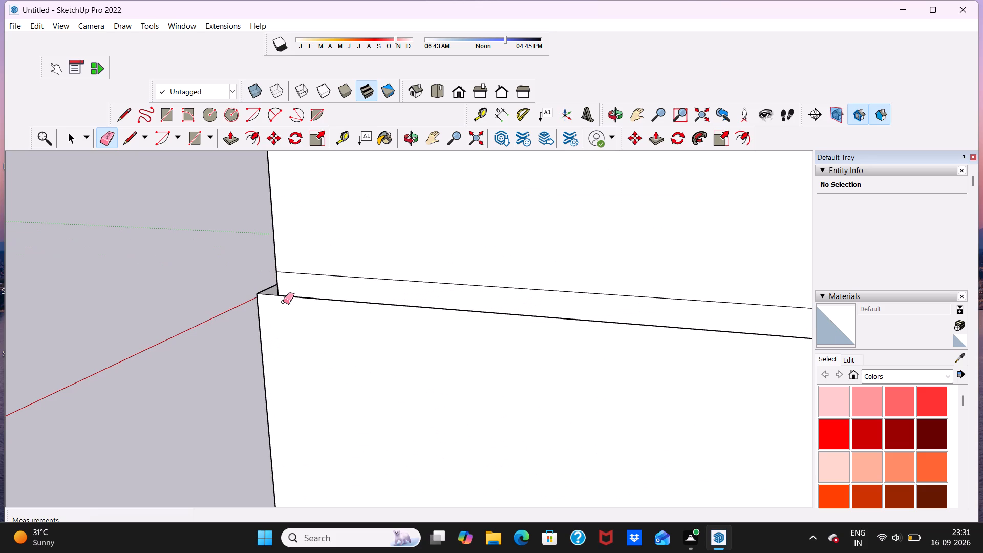
scroll(283, 302, "up", 5)
scroll(286, 295, "down", 15)
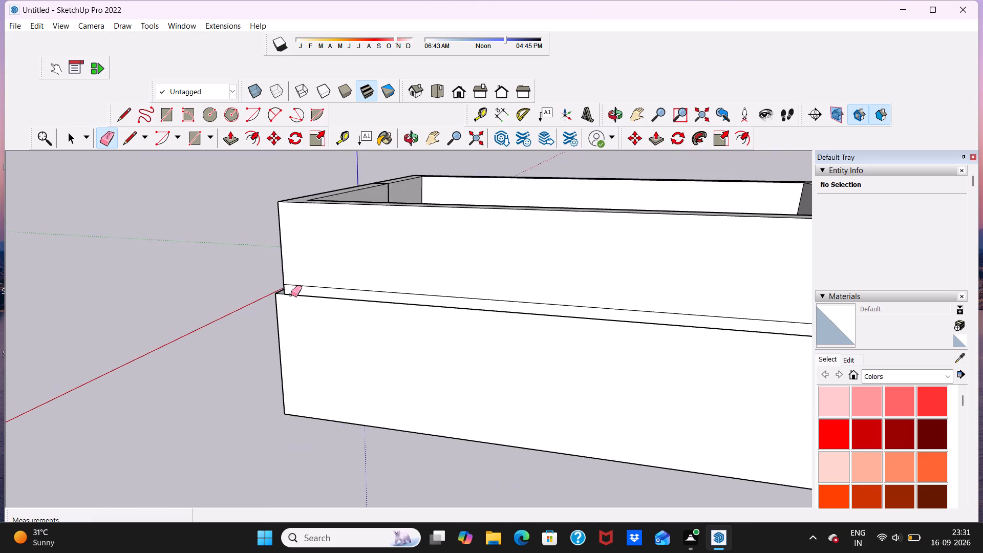
scroll(291, 294, "down", 10)
scroll(580, 311, "up", 7)
scroll(490, 303, "up", 9)
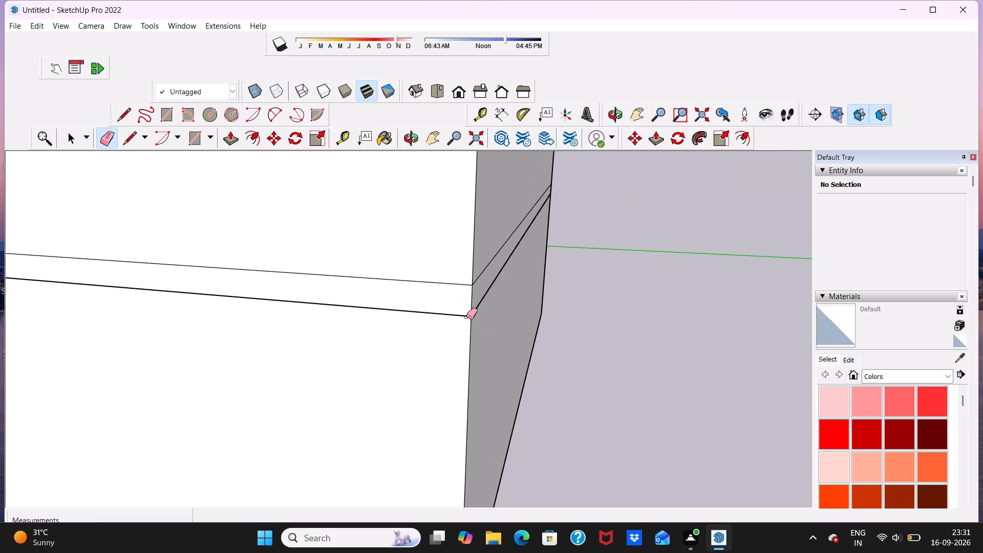
scroll(478, 317, "up", 11)
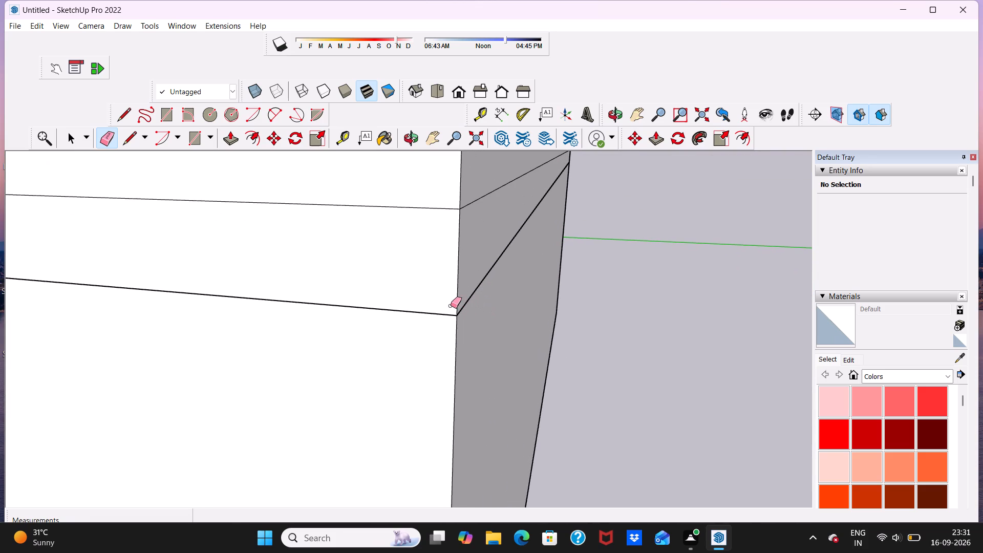
scroll(455, 310, "down", 20)
scroll(455, 310, "down", 6)
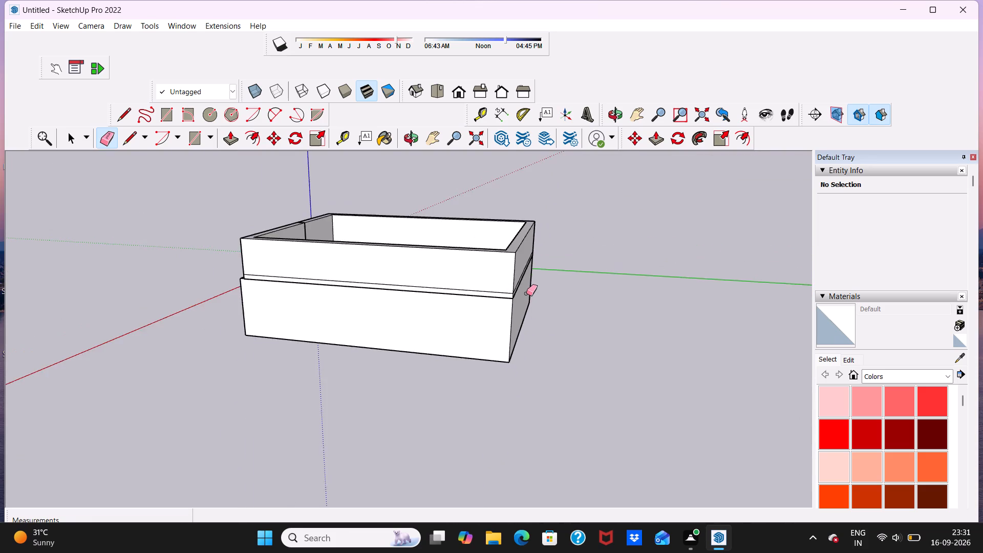
scroll(526, 293, "down", 3)
Draw a line about 9" long across the front wall's top ledge, close to the outer corner away from the opening.
middle_click_drag(219, 321, 538, 347)
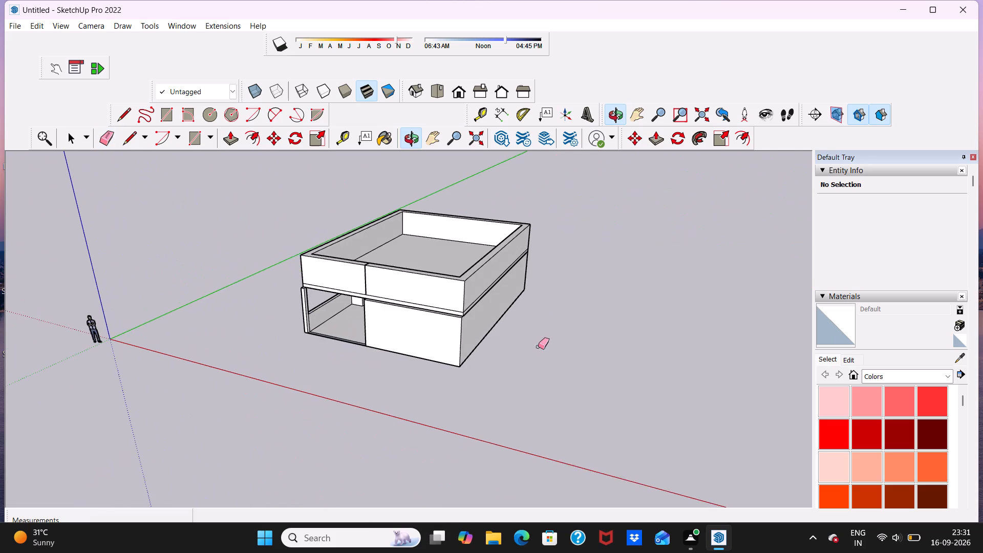
middle_click_drag(383, 351, 411, 401)
scroll(474, 326, "up", 11)
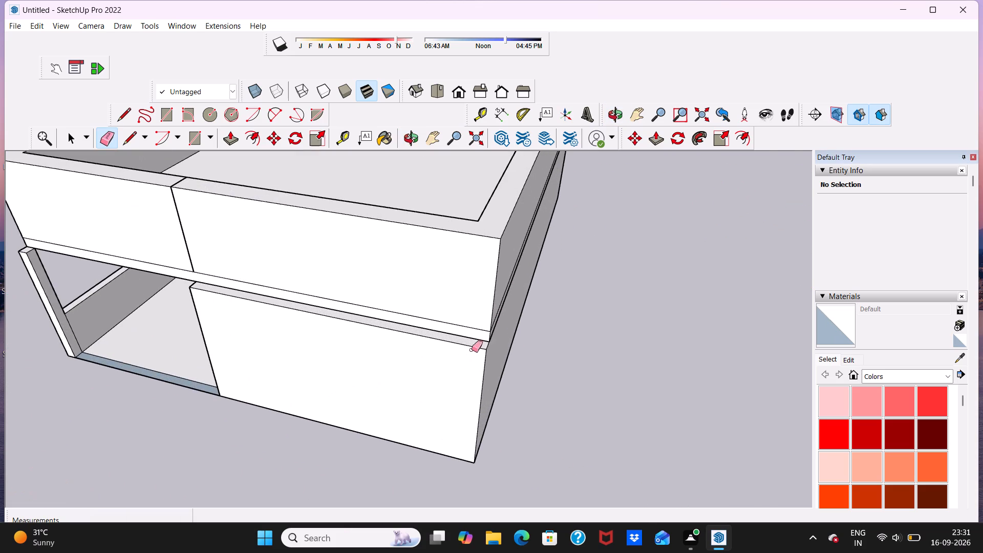
scroll(497, 345, "up", 7)
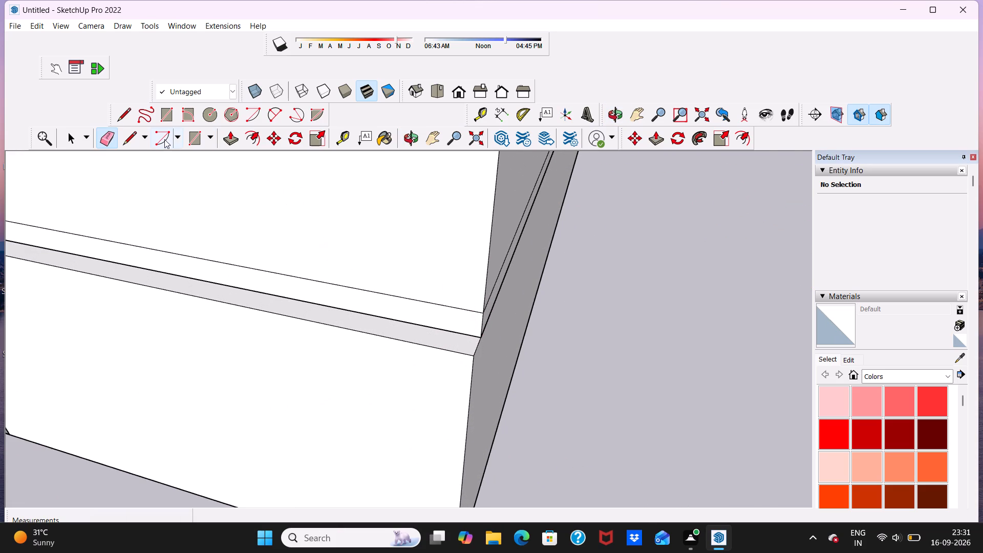
left_click(130, 136)
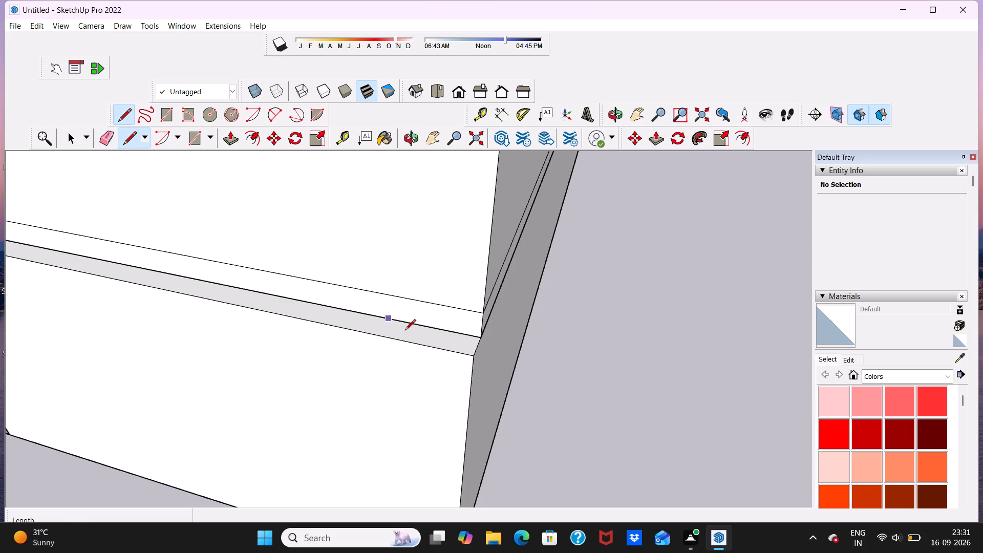
left_click(459, 332)
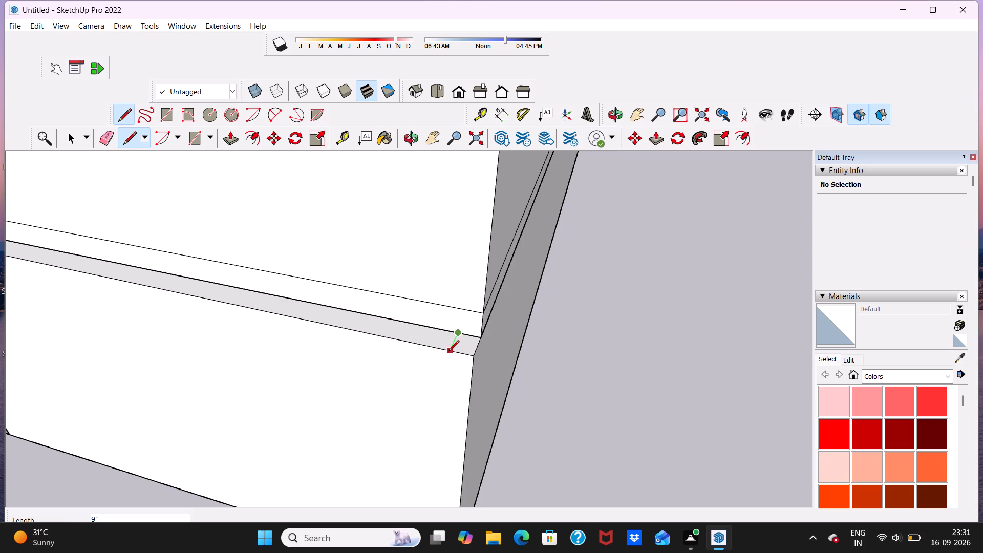
left_click(448, 352)
Draw a 10' vertical line down the front wall's face from the short ledge line to the wall's bottom edge.
scroll(466, 342, "down", 6)
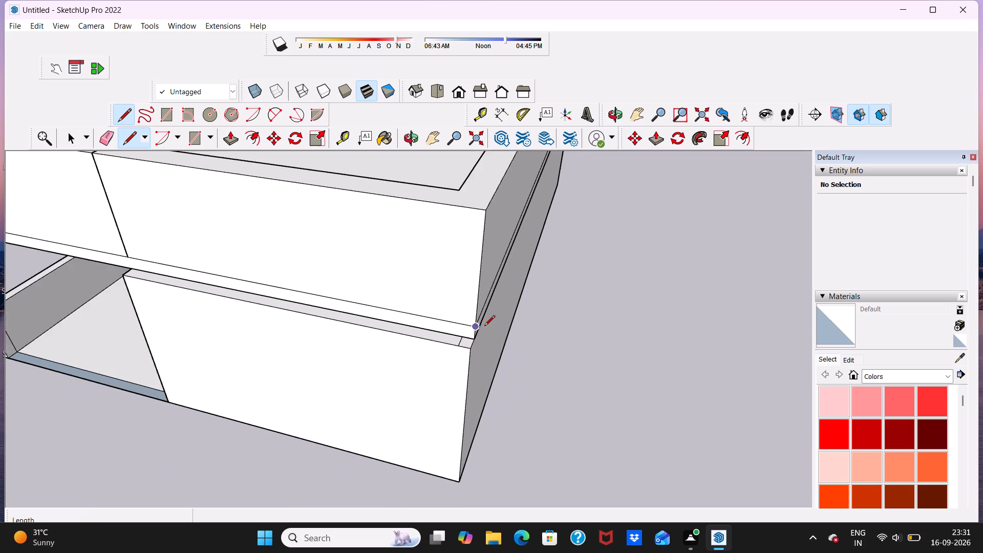
scroll(484, 327, "down", 10)
scroll(453, 378, "up", 1)
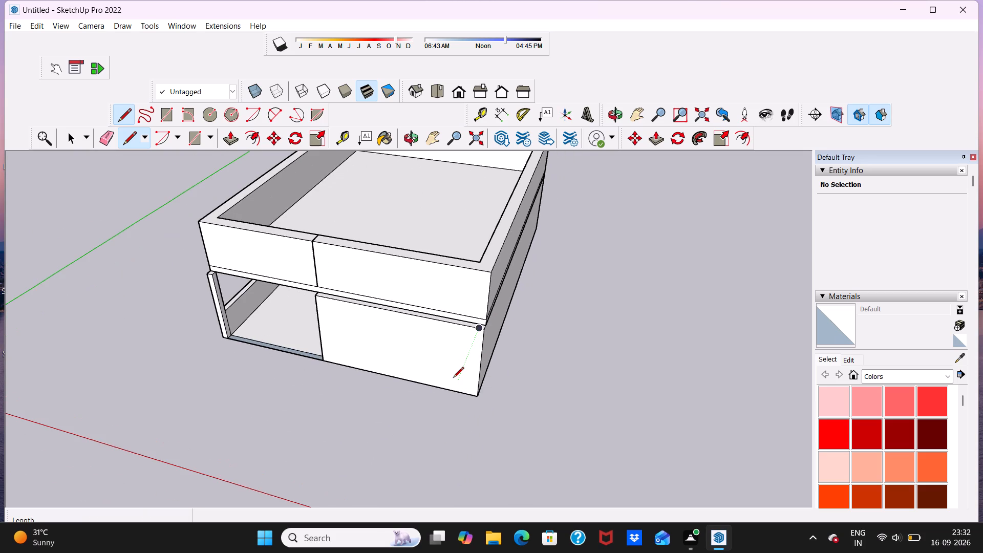
scroll(481, 338, "up", 1)
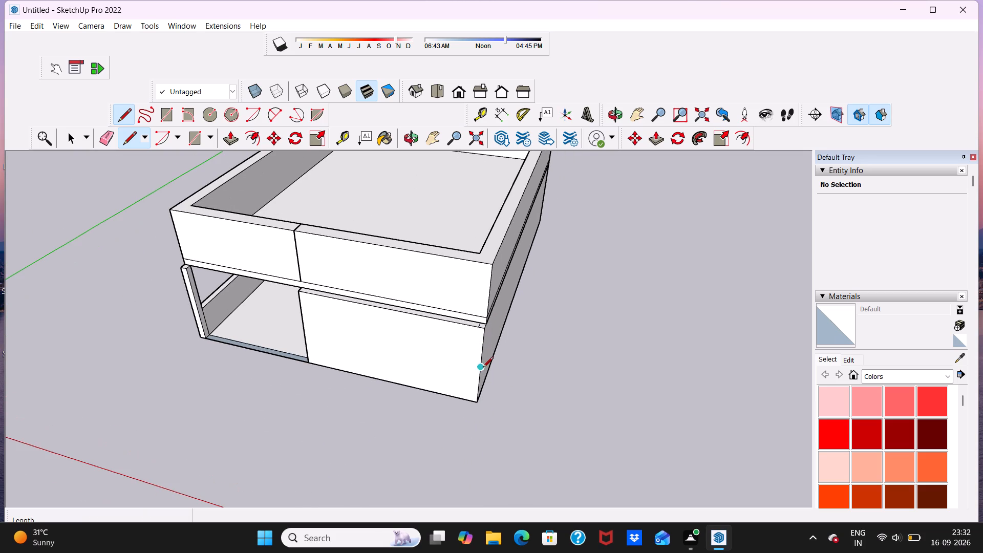
left_click(477, 329)
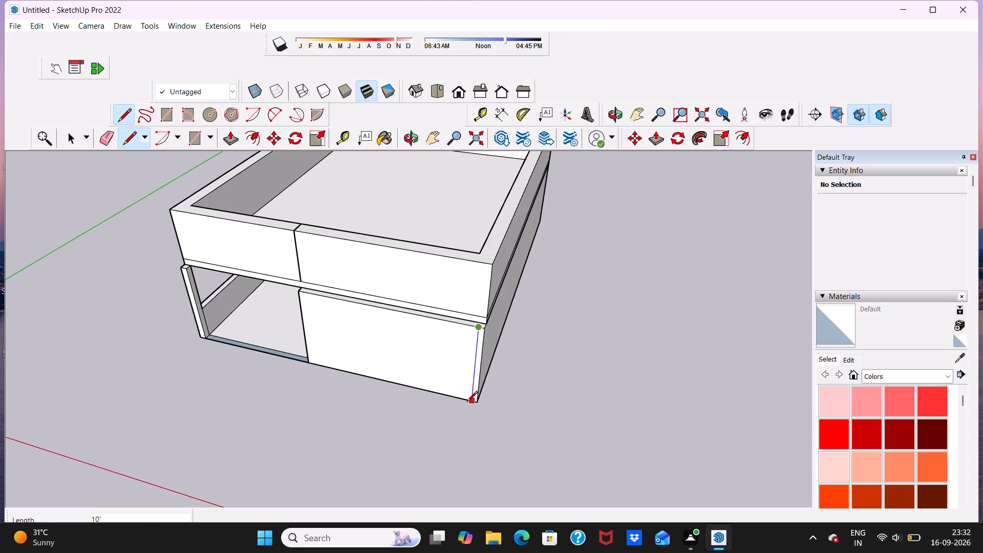
left_click(467, 402)
key("space")
Push/Pull the front wall's long top ledge strip, between the opening and the dividing line, upward by about 15' 9".
scroll(422, 332, "up", 3)
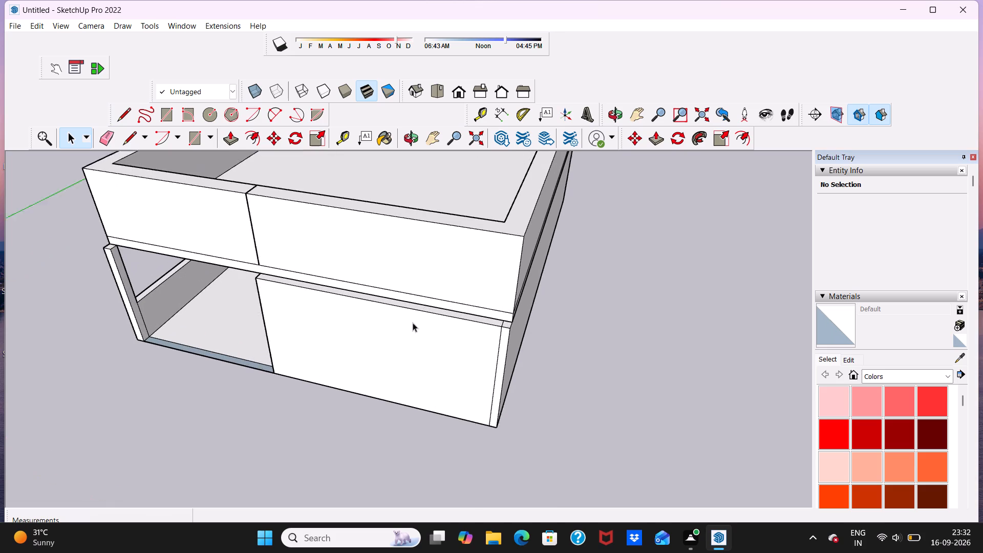
scroll(413, 323, "up", 1)
left_click(226, 138)
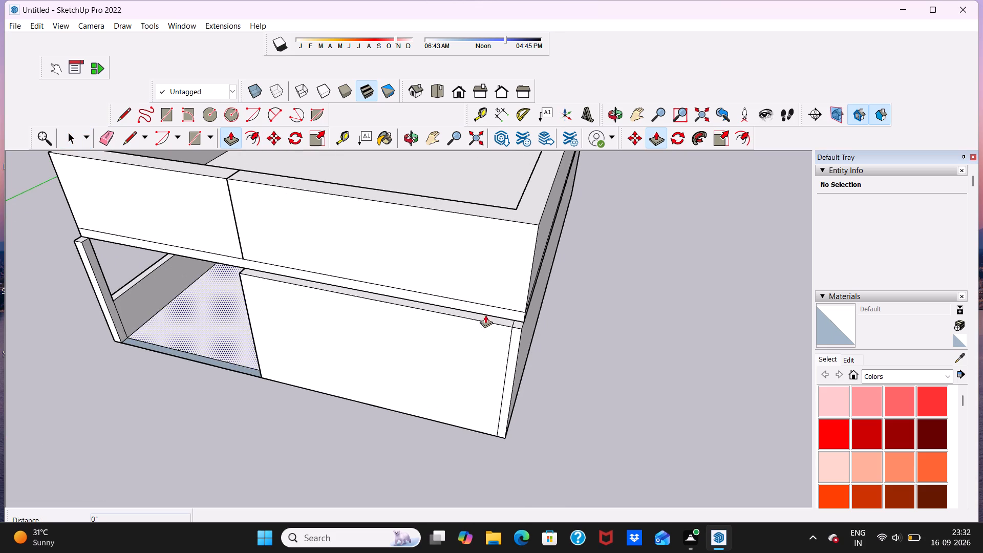
scroll(505, 320, "up", 3)
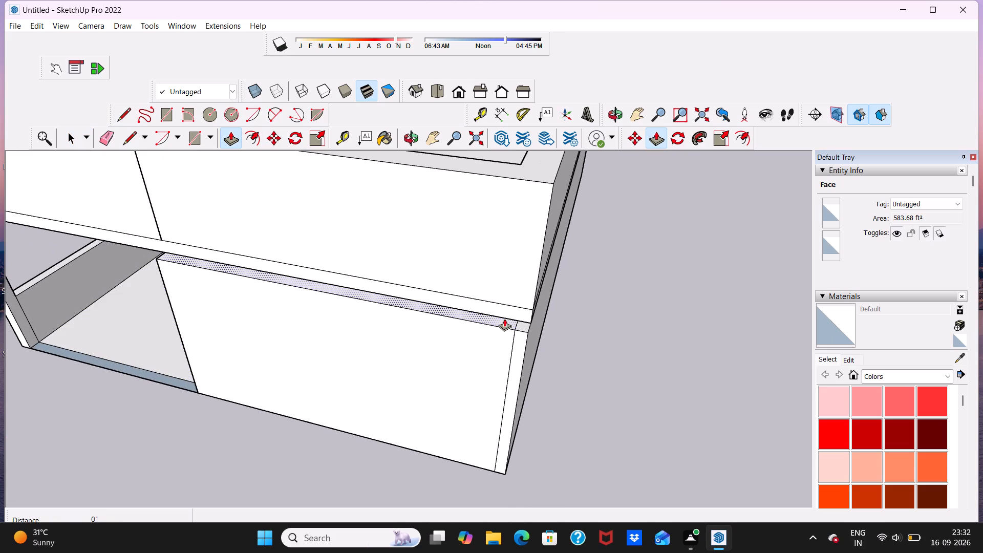
left_click(504, 318)
scroll(513, 216, "down", 7)
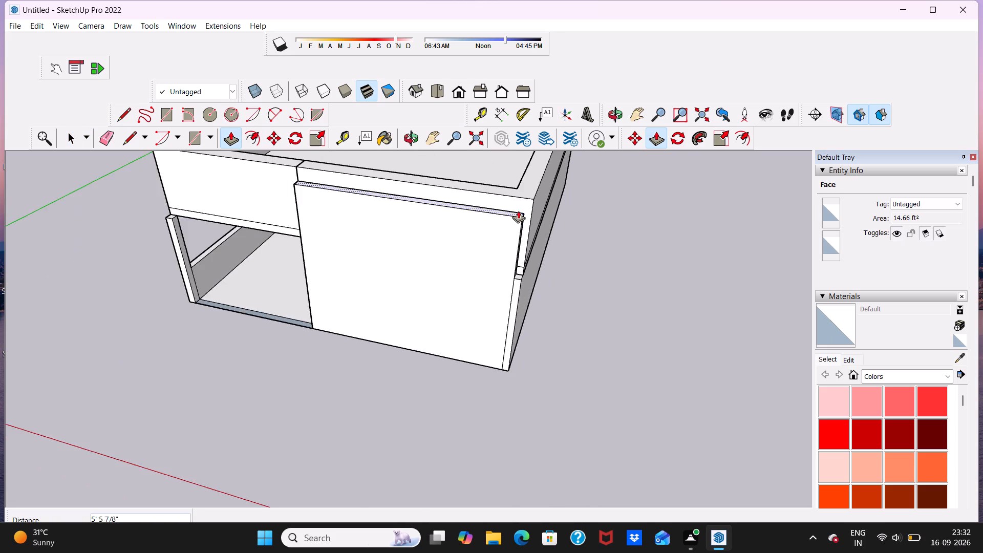
scroll(518, 210, "down", 3)
scroll(528, 167, "down", 2)
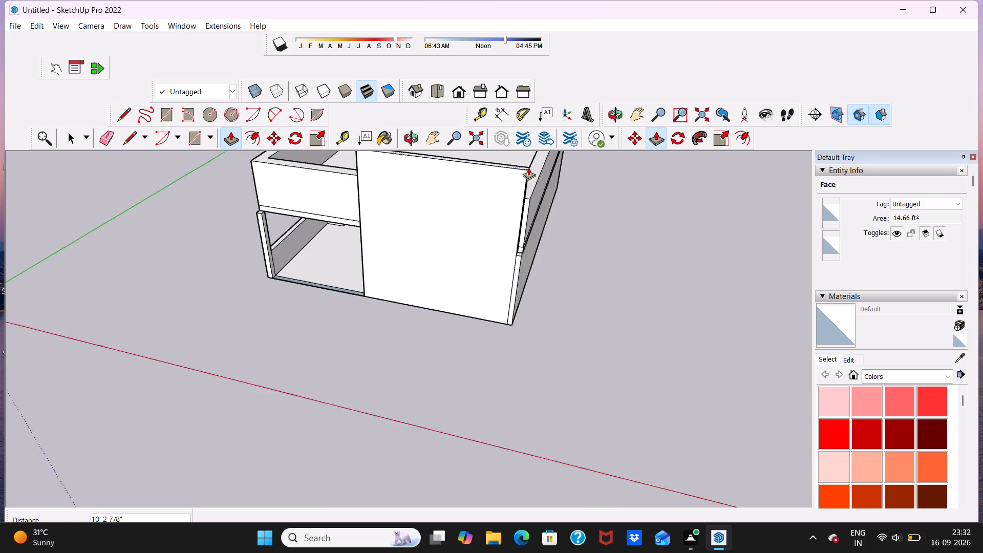
scroll(528, 167, "down", 17)
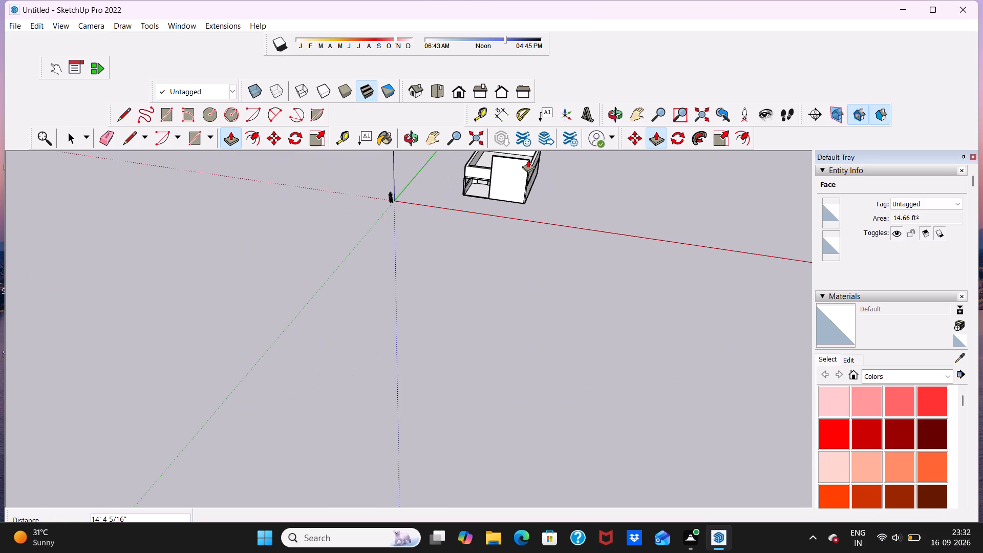
left_click(528, 157)
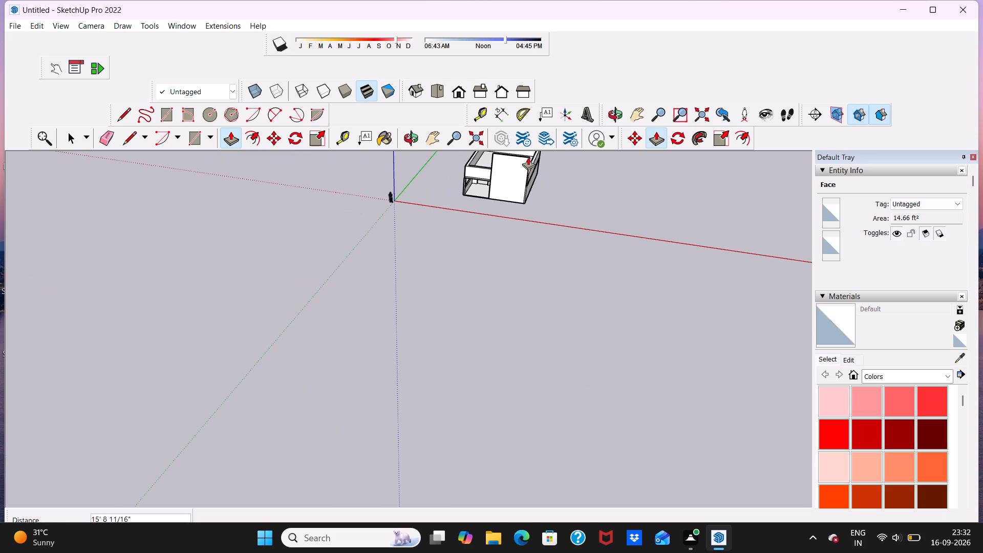
key("space")
scroll(499, 159, "up", 15)
scroll(517, 217, "down", 13)
scroll(529, 180, "up", 13)
scroll(513, 205, "down", 3)
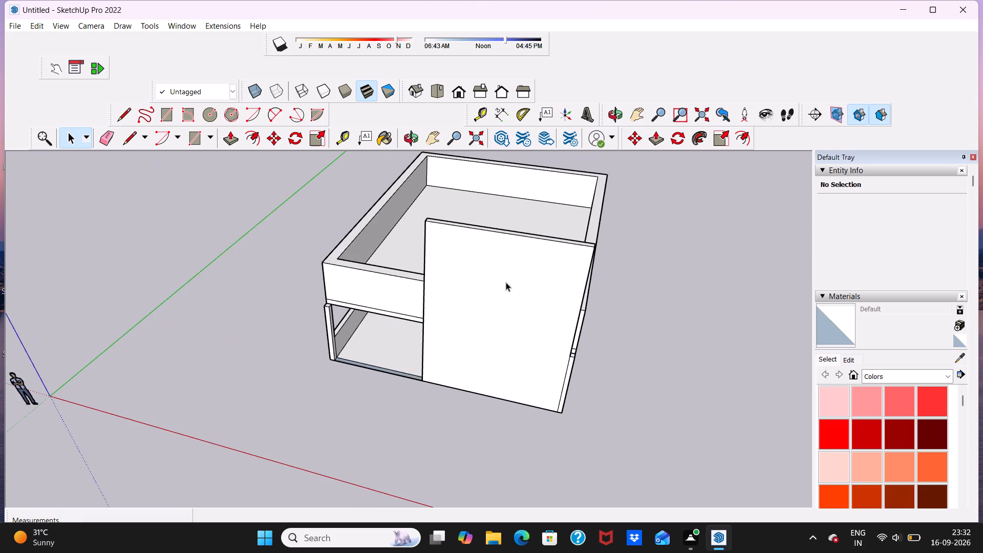
Examine the raised front wall section and the outer corner where it meets the side wall and roof border.
middle_click_drag(506, 282, 537, 215)
scroll(537, 215, "down", 3)
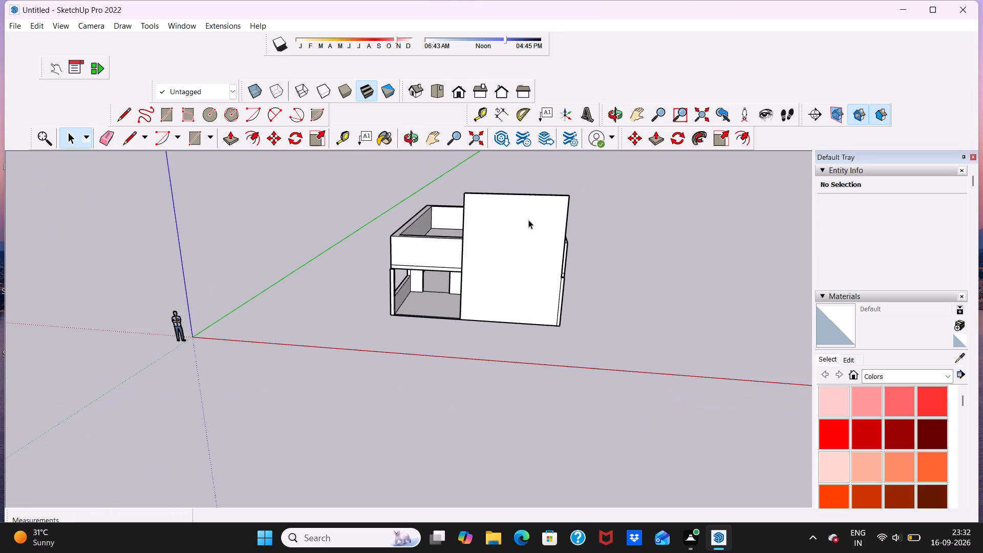
middle_click_drag(479, 257, 488, 216)
scroll(472, 216, "up", 4)
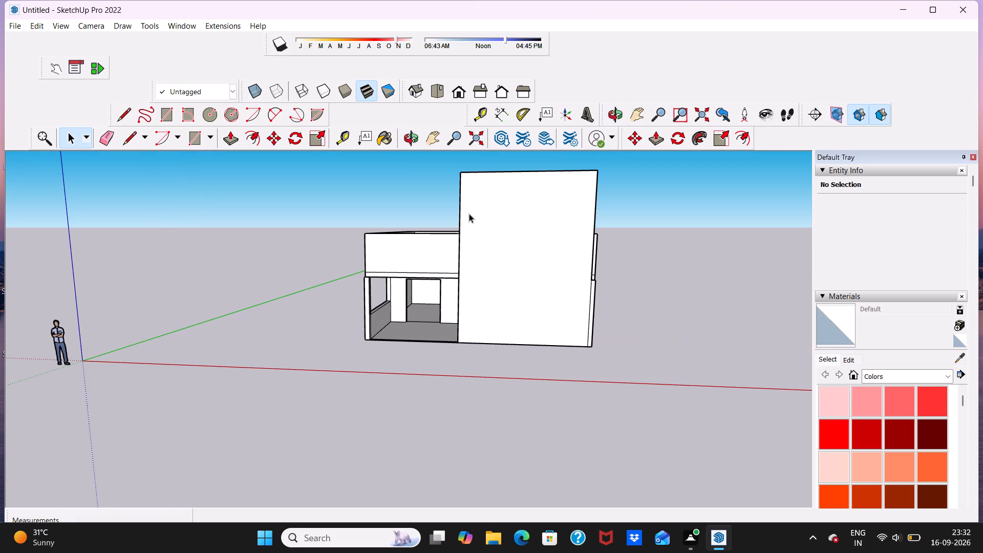
scroll(466, 216, "down", 3)
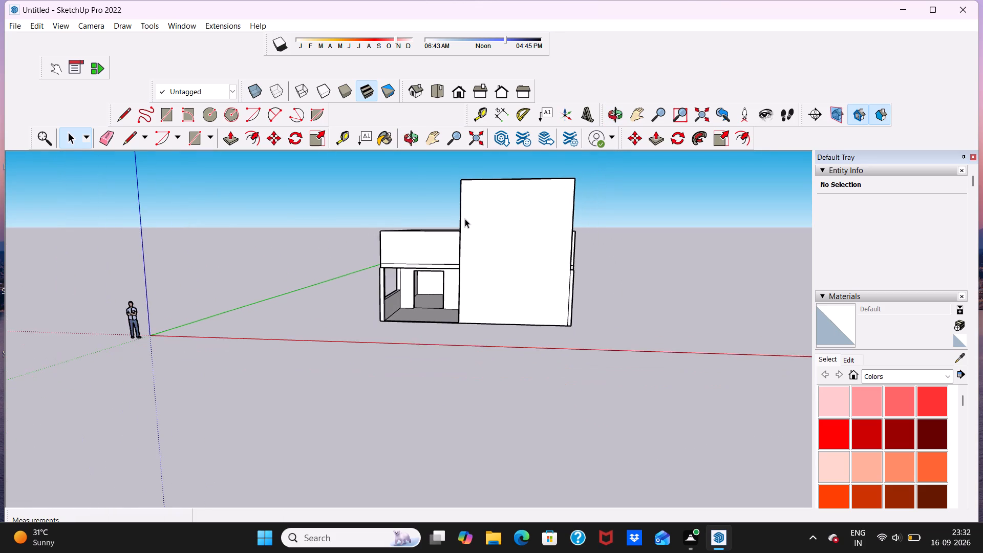
scroll(465, 223, "down", 4)
middle_click_drag(540, 246, 421, 253)
scroll(513, 280, "up", 4)
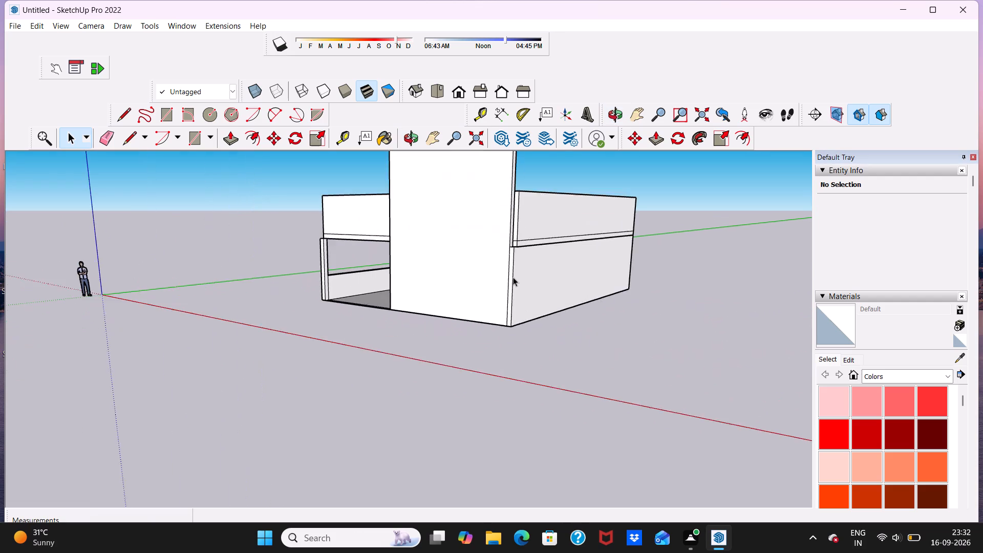
scroll(513, 277, "up", 8)
middle_click_drag(509, 273, 561, 283)
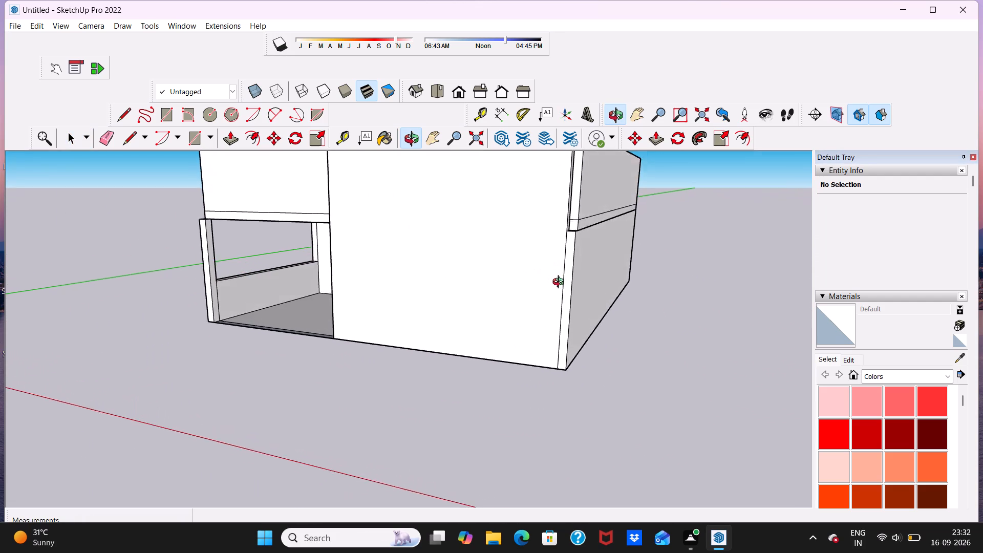
middle_click_drag(561, 283, 576, 292)
scroll(589, 245, "up", 1)
scroll(589, 244, "down", 10)
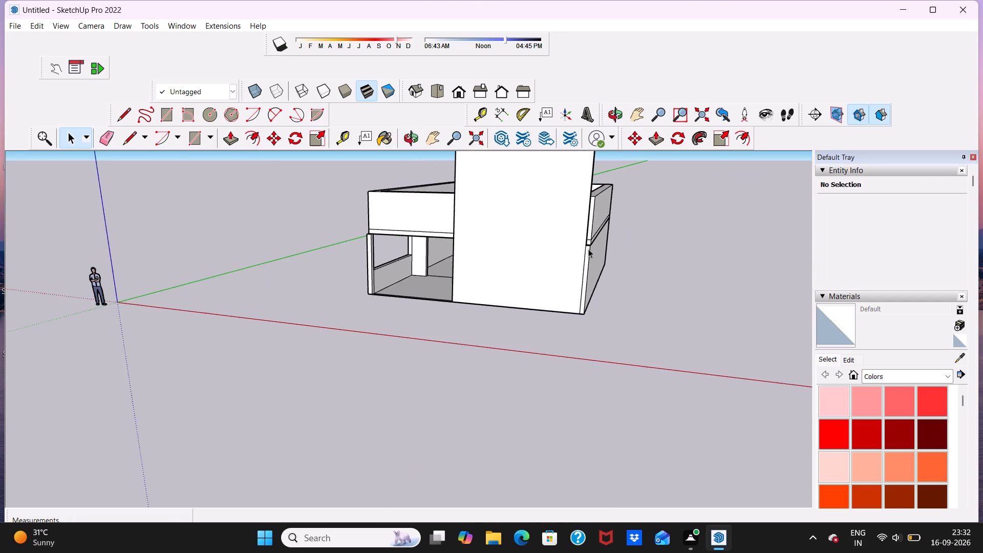
scroll(590, 203, "up", 8)
scroll(598, 217, "down", 9)
middle_click_drag(587, 225, 565, 270)
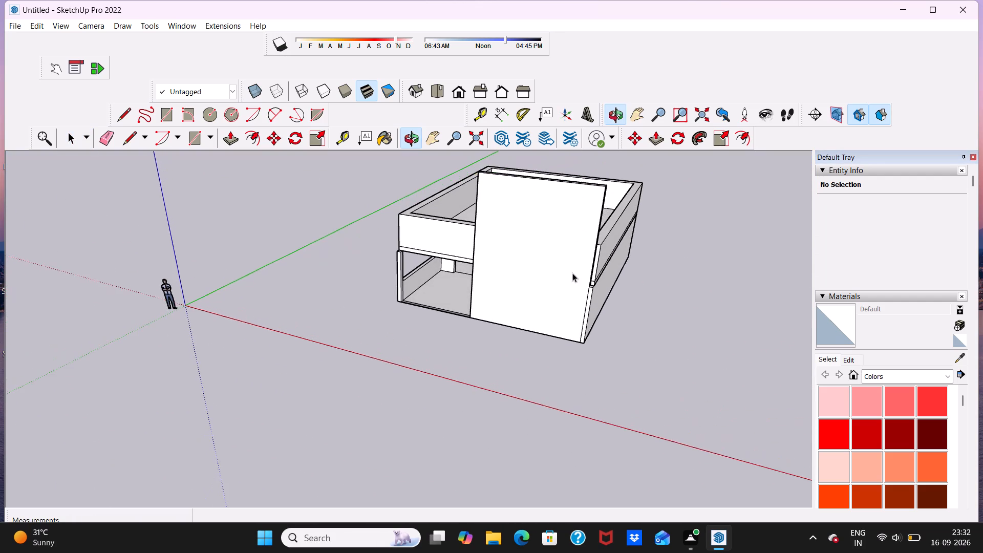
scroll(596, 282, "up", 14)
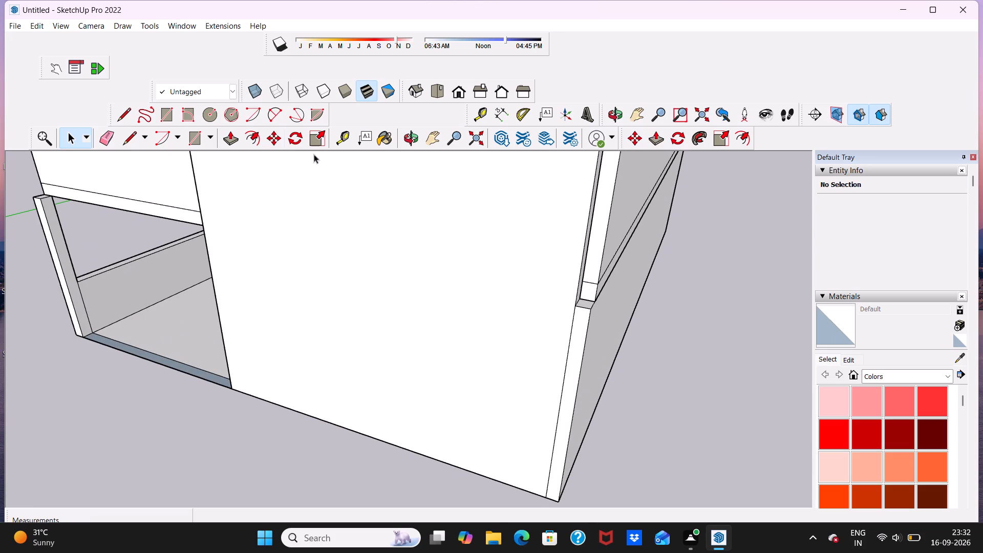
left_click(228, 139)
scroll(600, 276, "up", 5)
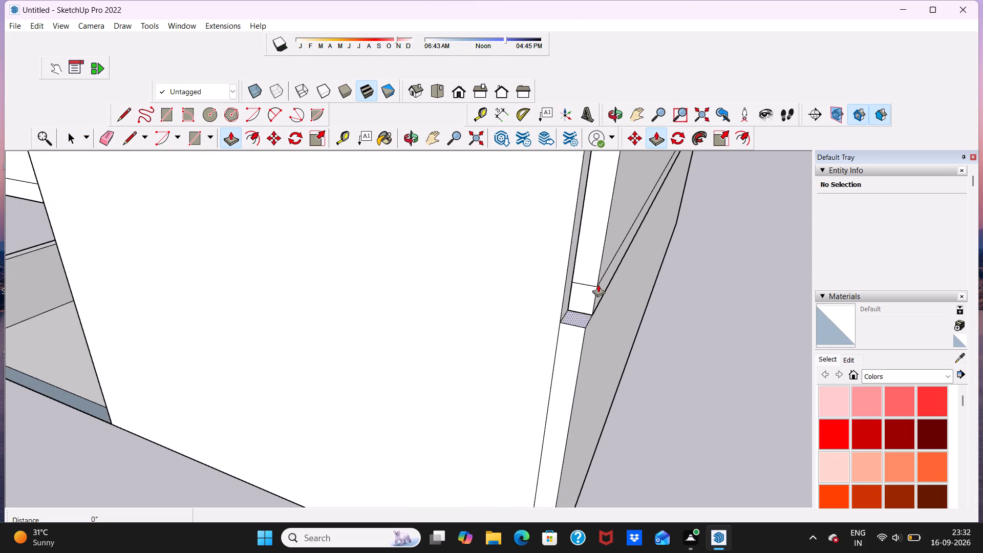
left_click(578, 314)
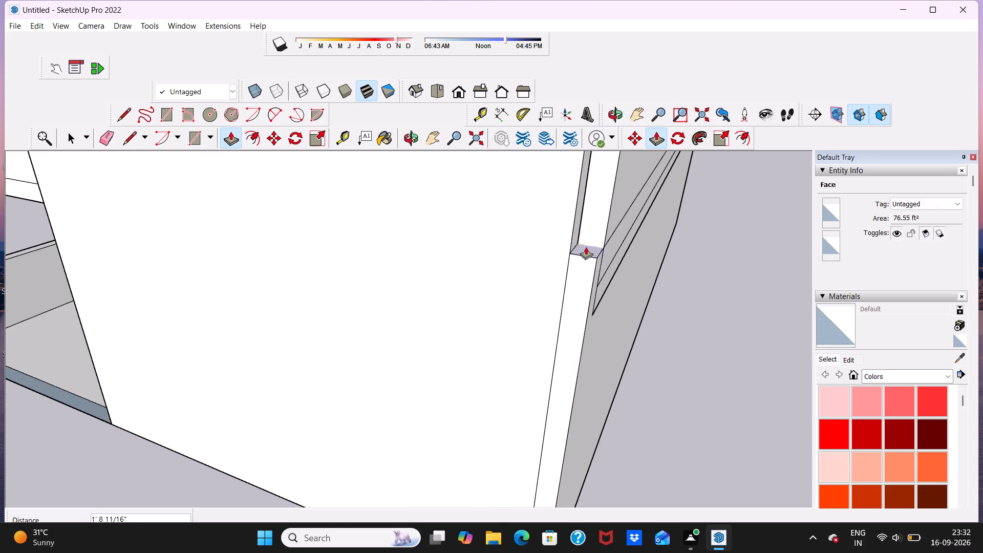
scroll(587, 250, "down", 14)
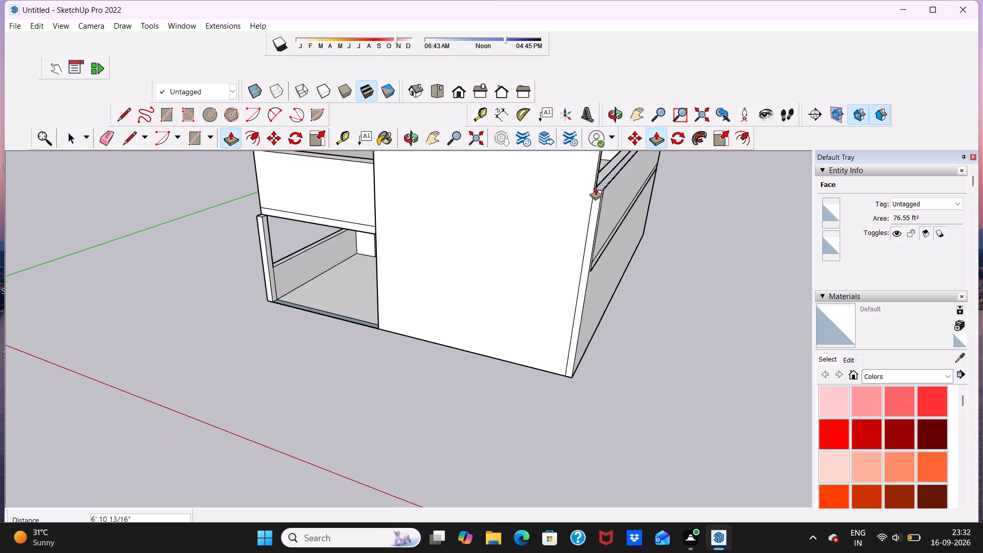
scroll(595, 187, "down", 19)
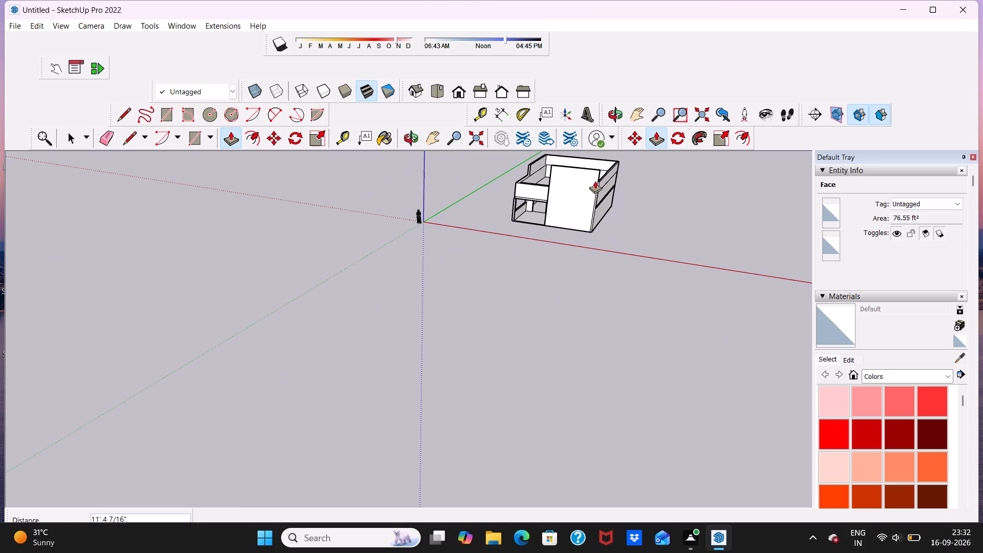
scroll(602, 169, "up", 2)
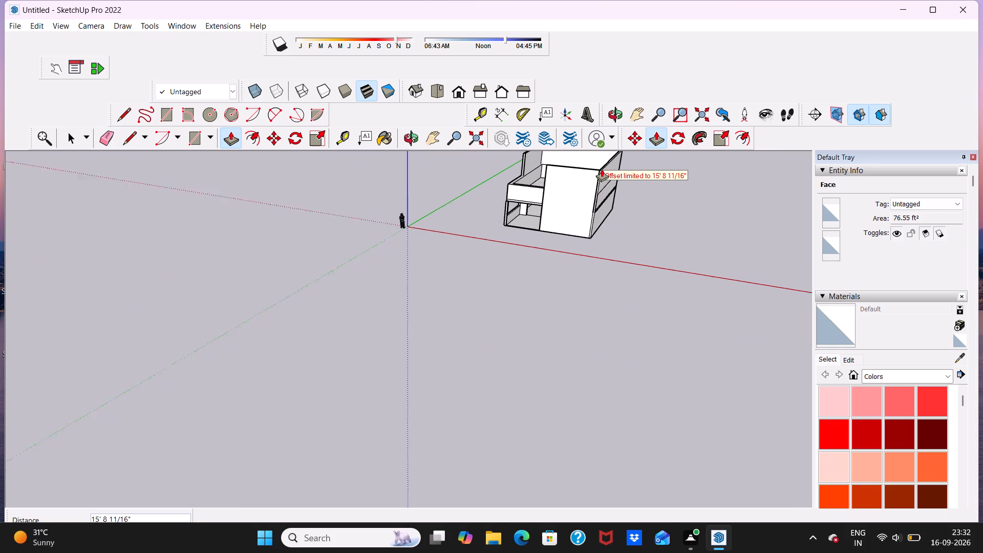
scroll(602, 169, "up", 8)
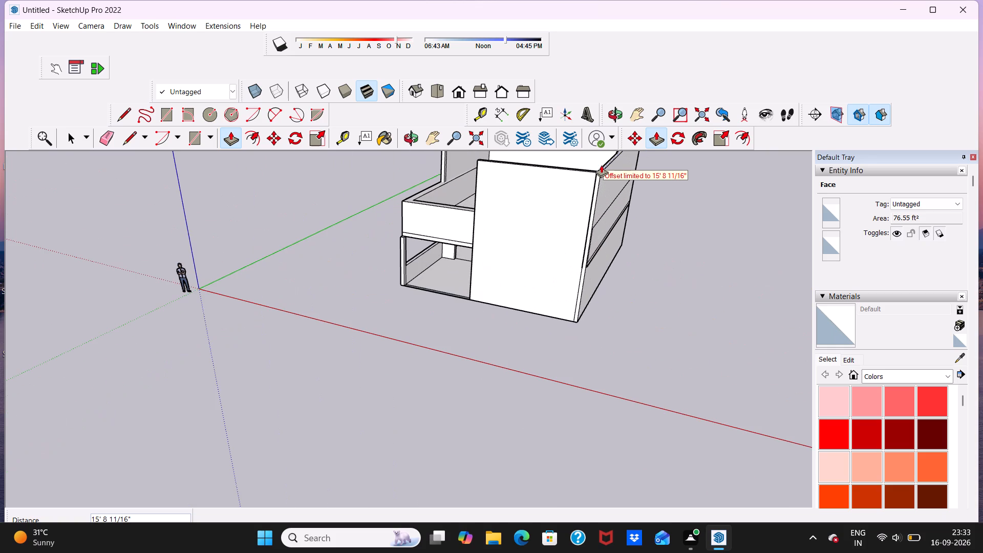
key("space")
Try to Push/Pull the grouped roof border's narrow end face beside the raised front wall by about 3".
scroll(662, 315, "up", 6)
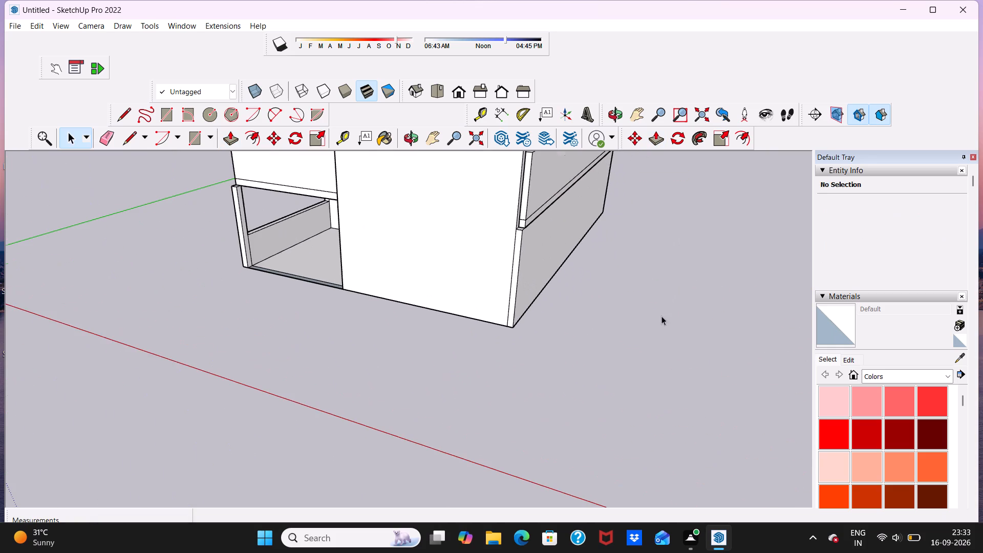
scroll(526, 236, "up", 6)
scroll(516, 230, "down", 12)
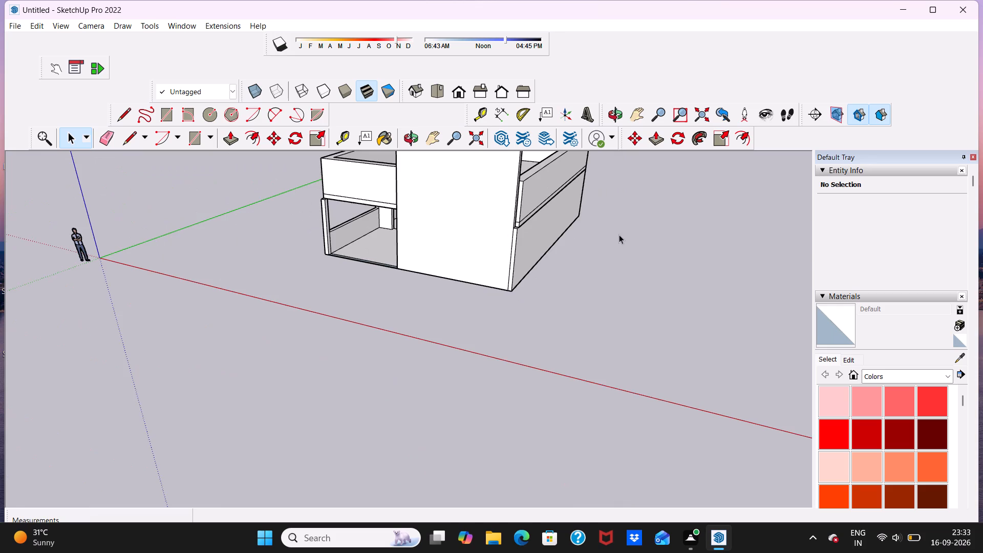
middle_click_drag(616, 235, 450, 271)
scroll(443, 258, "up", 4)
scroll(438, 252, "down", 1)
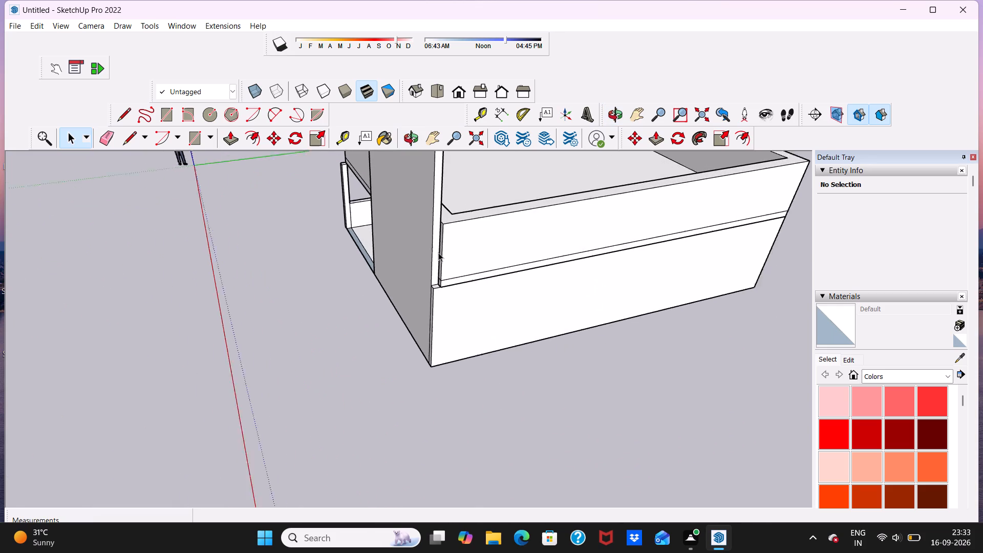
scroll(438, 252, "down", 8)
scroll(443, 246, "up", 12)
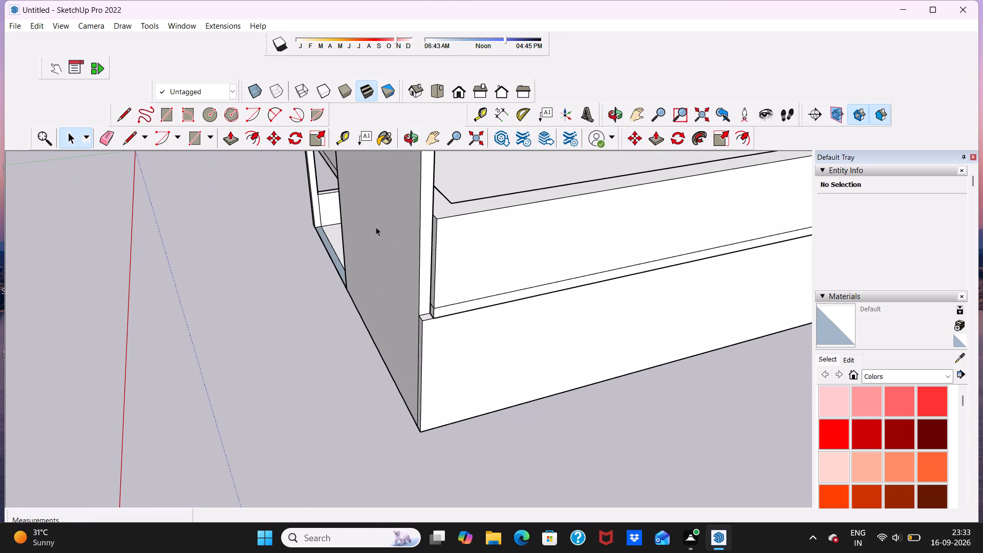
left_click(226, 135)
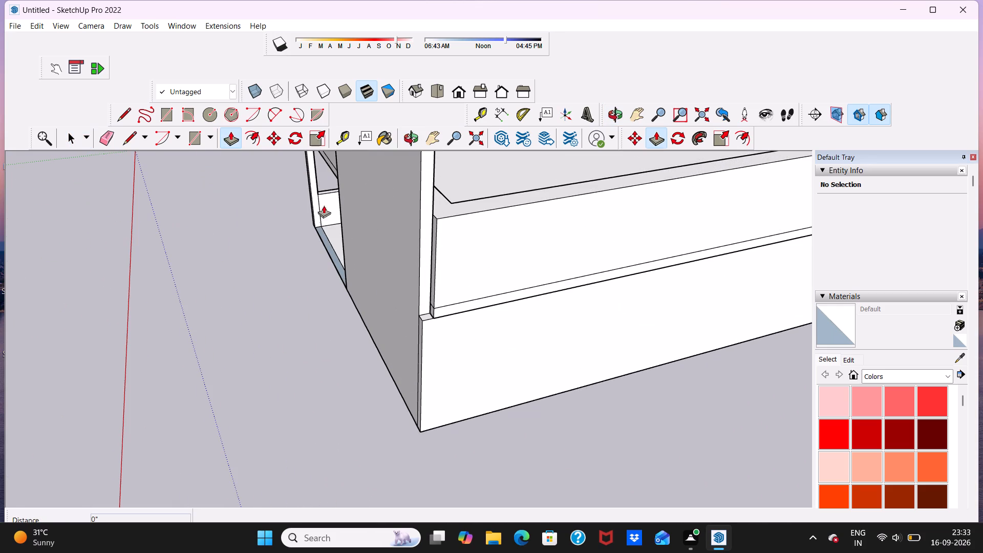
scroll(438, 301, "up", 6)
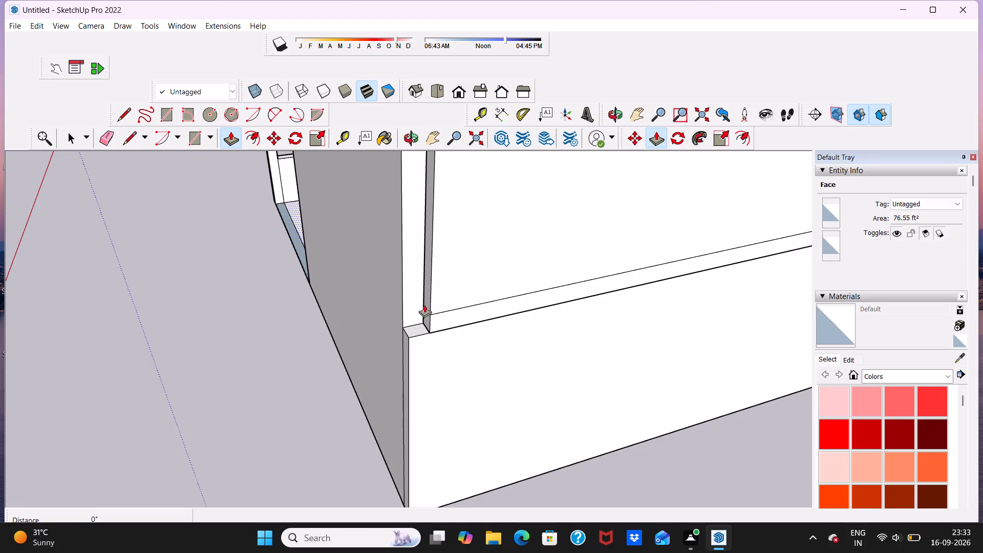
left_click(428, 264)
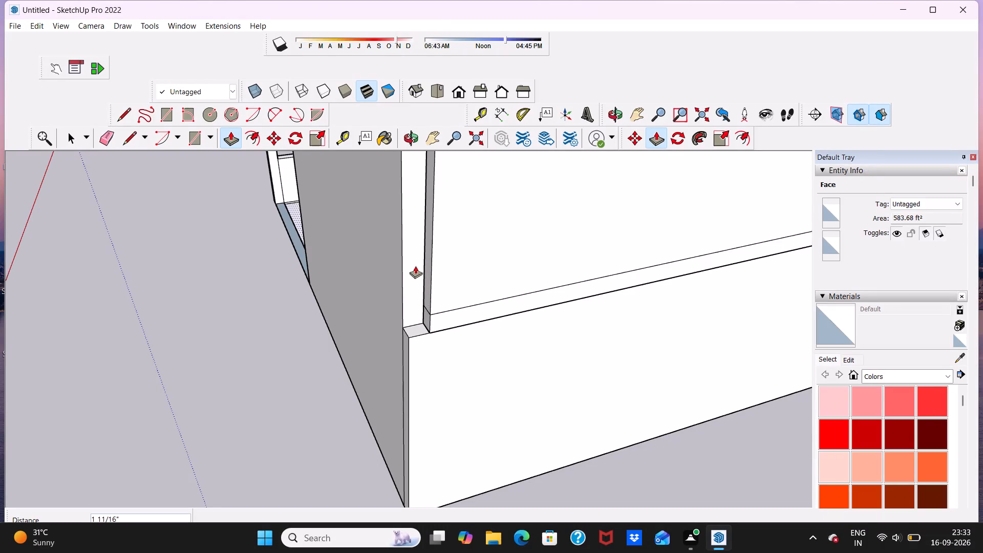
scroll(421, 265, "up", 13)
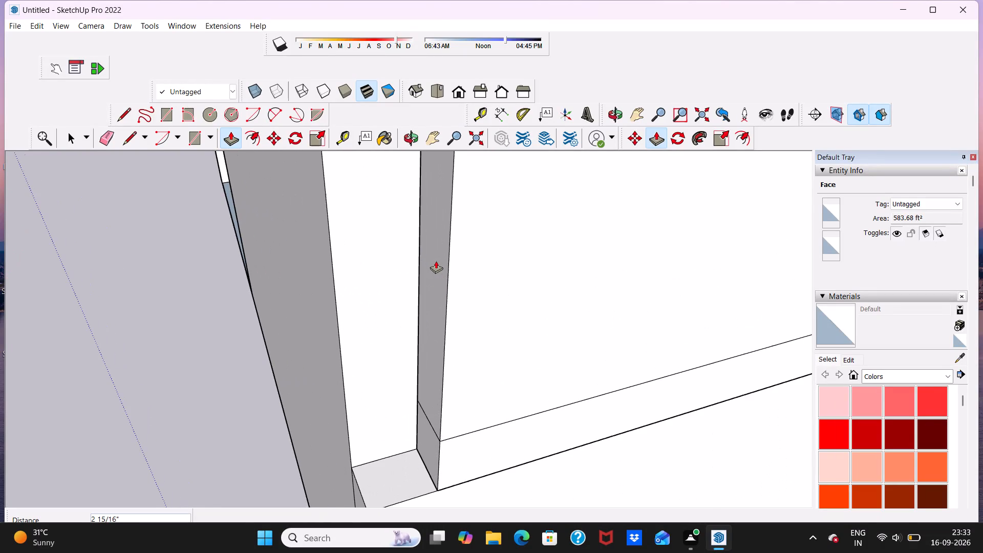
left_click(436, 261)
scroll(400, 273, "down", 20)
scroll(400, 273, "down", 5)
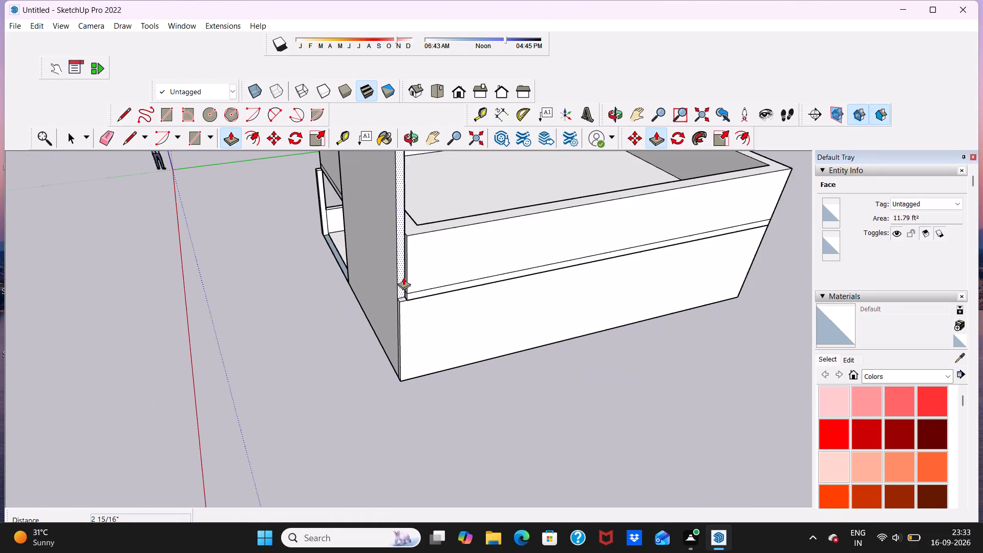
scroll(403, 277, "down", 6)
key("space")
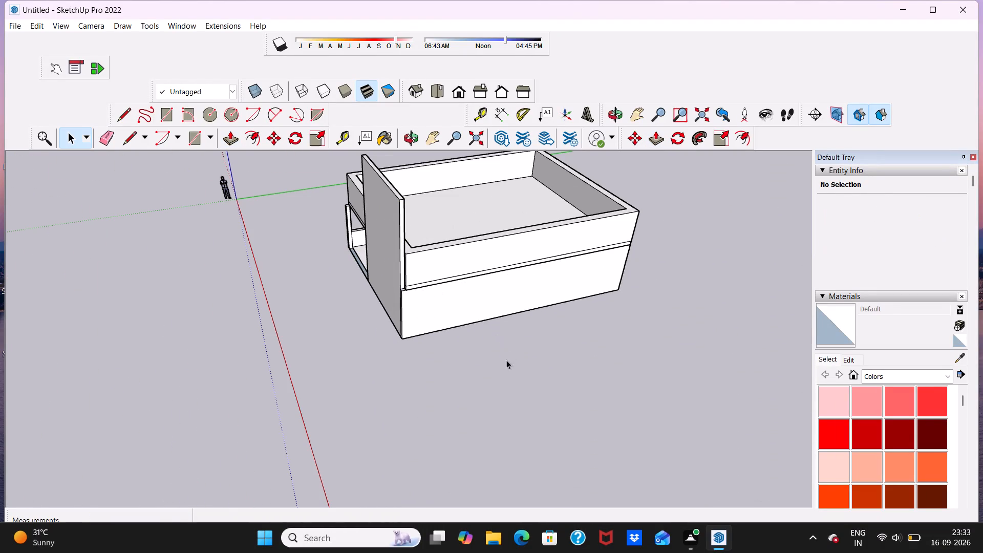
Explode the grouped roof slab and border into loose geometry.
scroll(436, 265, "up", 6)
left_click(444, 246)
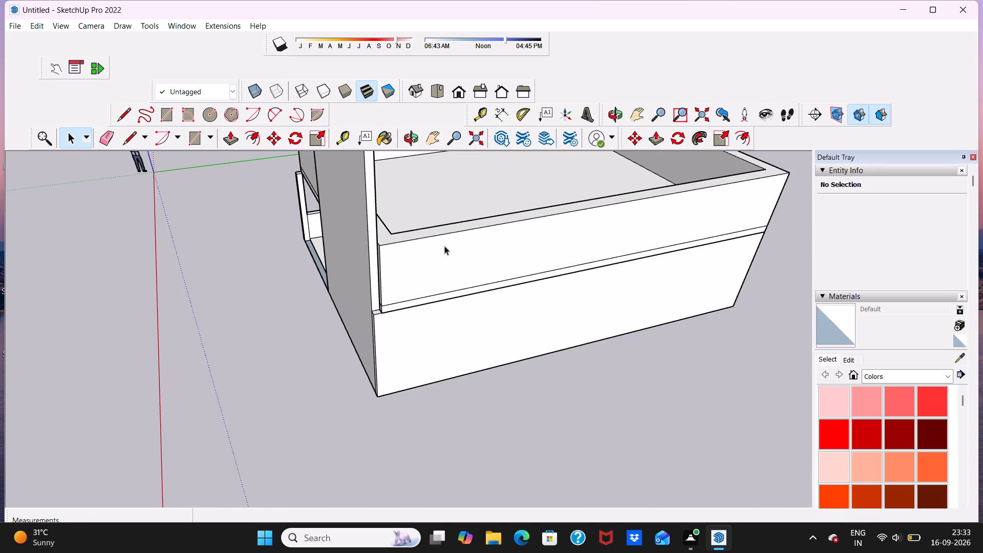
right_click(444, 246)
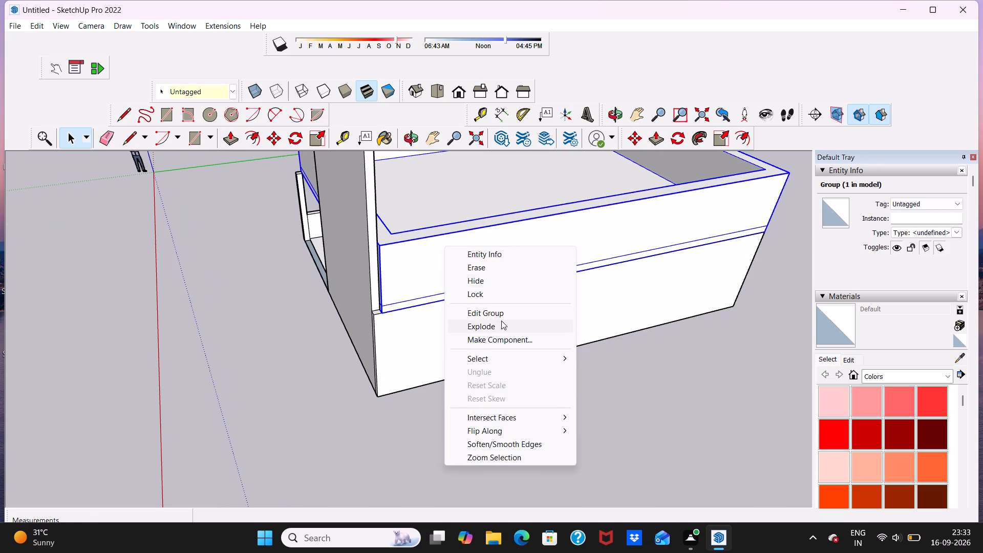
left_click(488, 326)
Push/Pull the roof border's narrow end face 9" outward to align with the front wall's outer face.
scroll(367, 281, "up", 6)
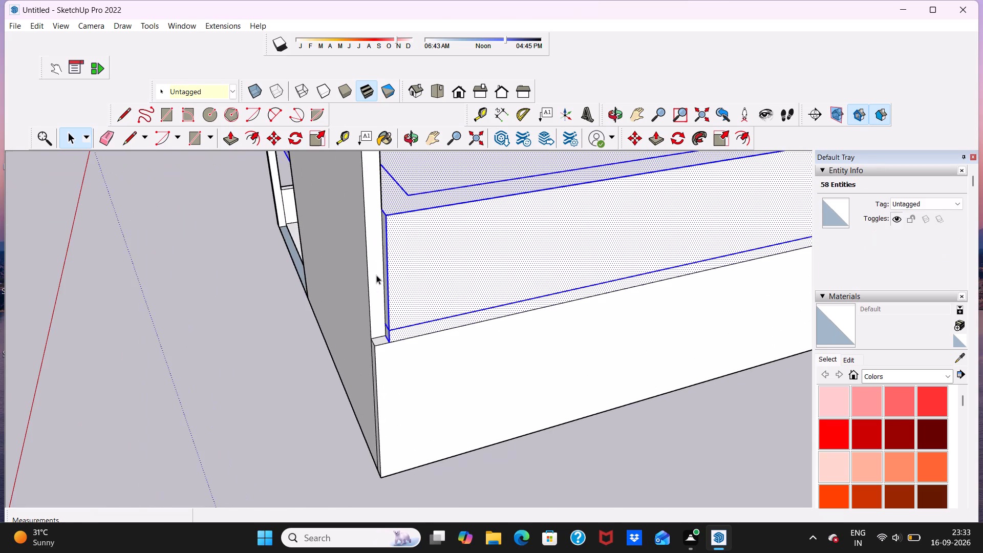
middle_click_drag(377, 274, 392, 271)
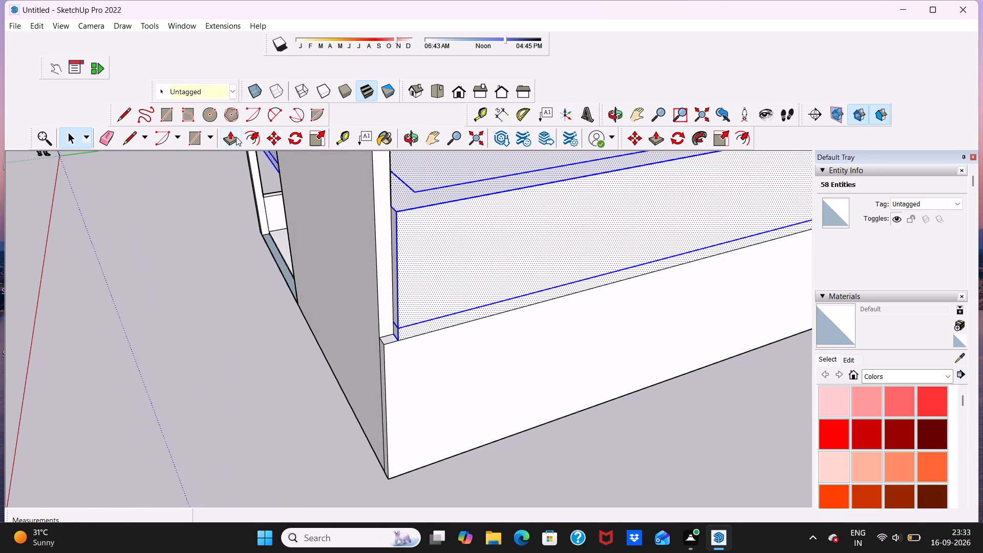
left_click(236, 137)
scroll(393, 250, "up", 6)
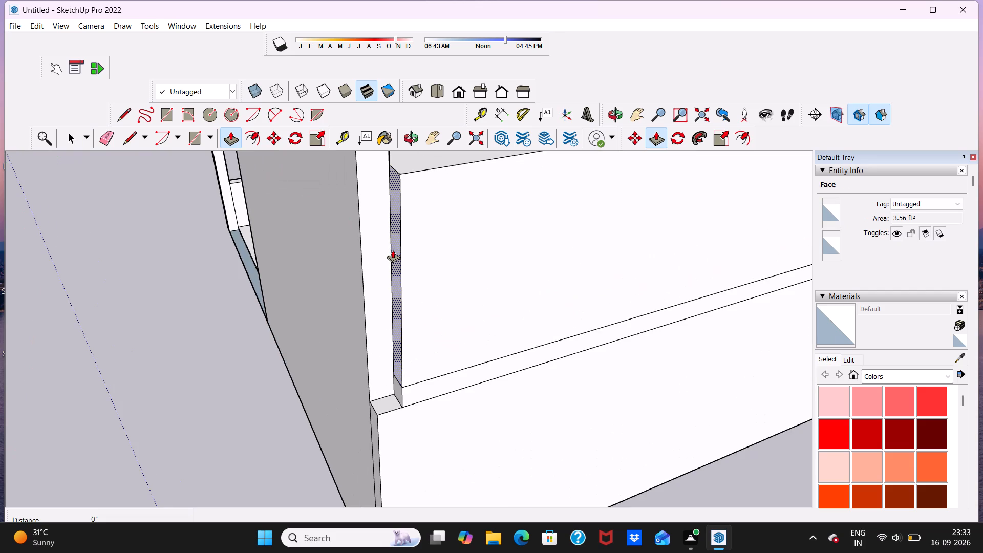
left_click(398, 259)
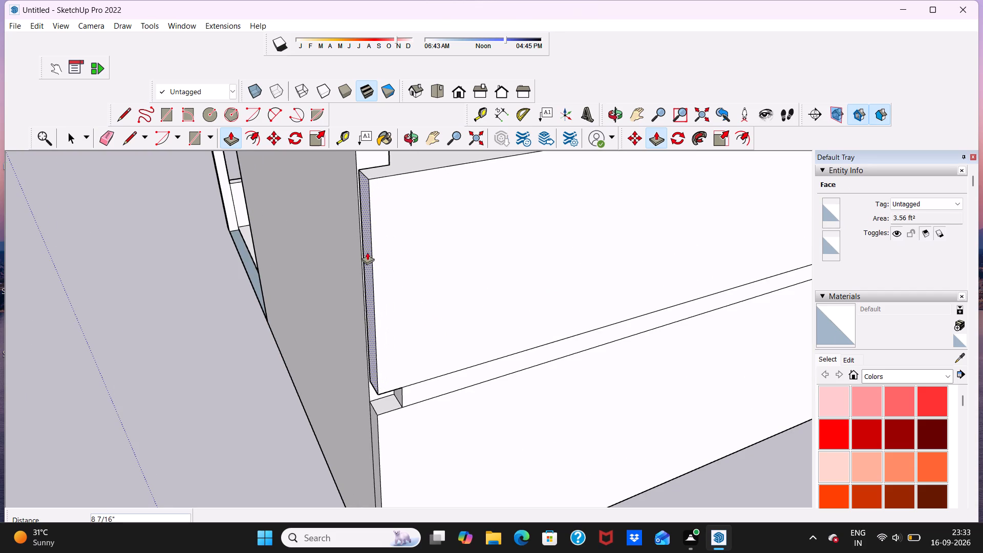
left_click(356, 200)
Push/Pull the slab edge's small end face below the border 9" outward, flush with the front wall's outer face.
scroll(395, 231, "down", 13)
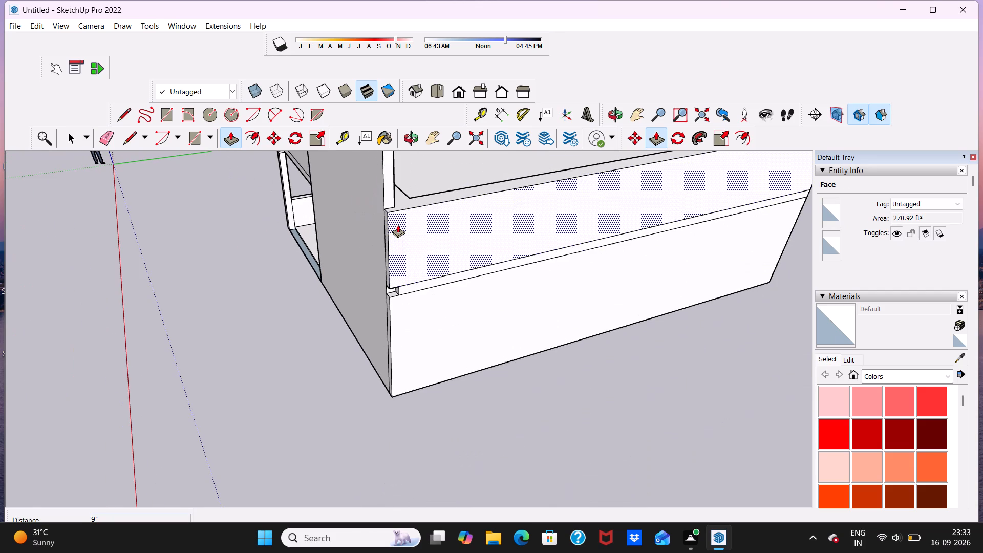
scroll(389, 282, "up", 13)
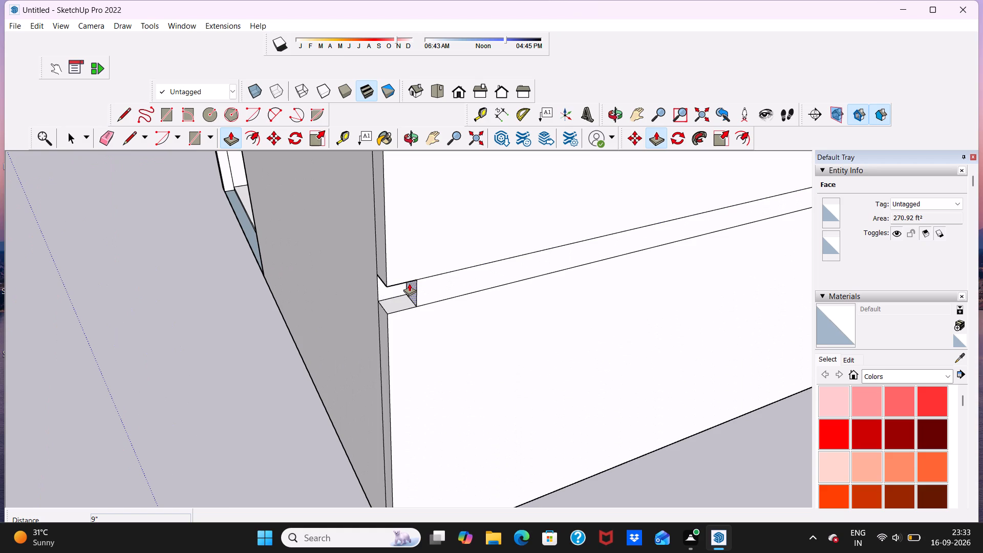
left_click(409, 283)
left_click(386, 280)
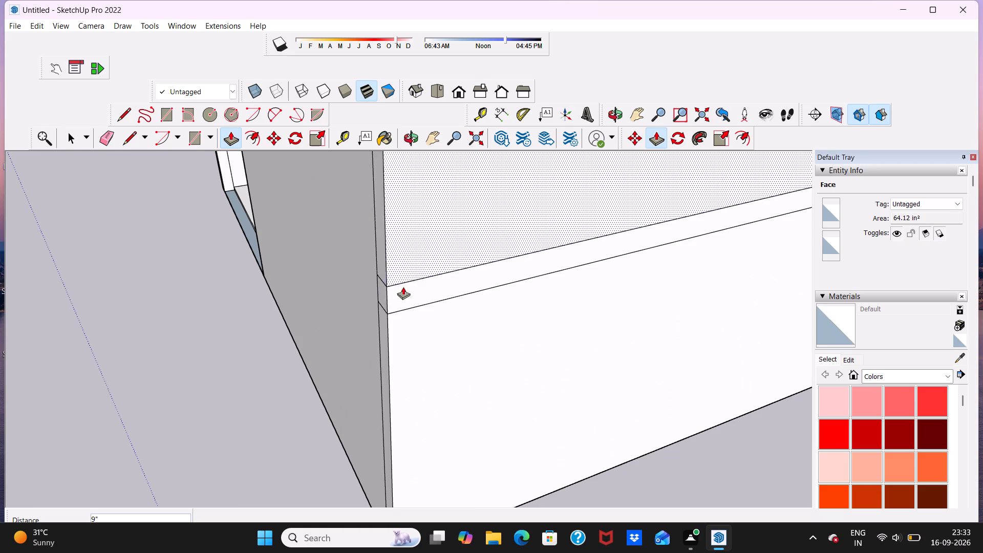
scroll(403, 287, "down", 20)
scroll(407, 219, "up", 11)
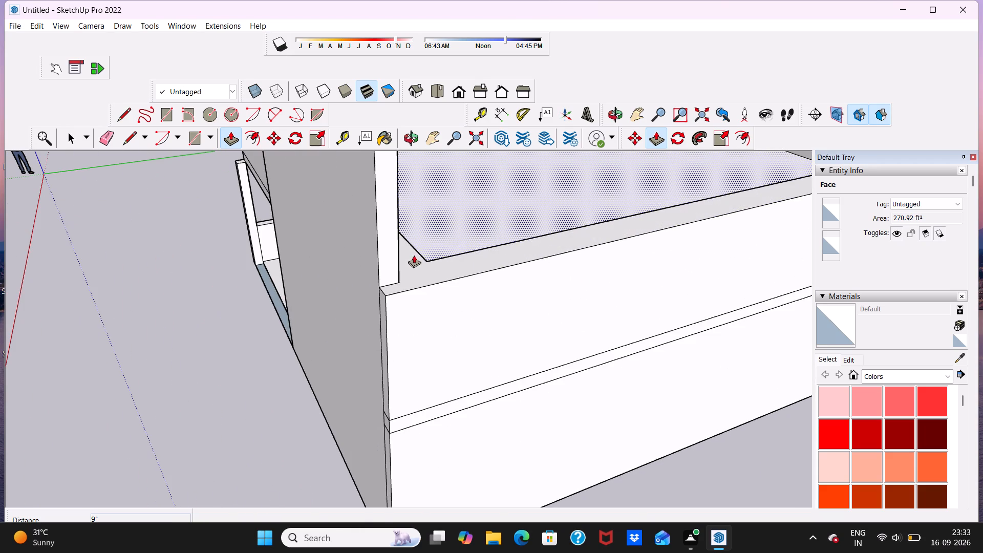
scroll(392, 276, "down", 13)
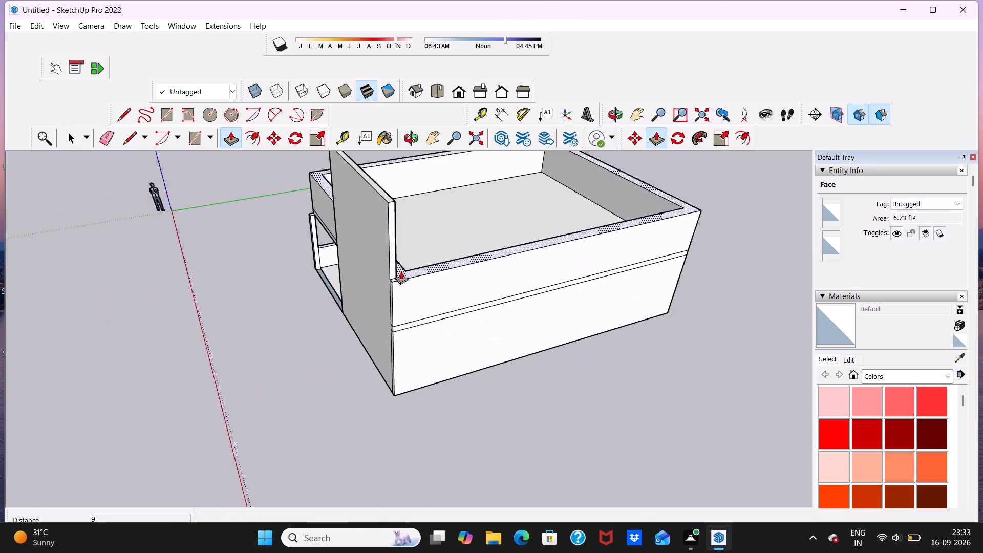
Examine the building's front and the raised wall section after closing the corner gap.
scroll(401, 271, "down", 7)
key("space")
middle_click_drag(376, 299, 429, 301)
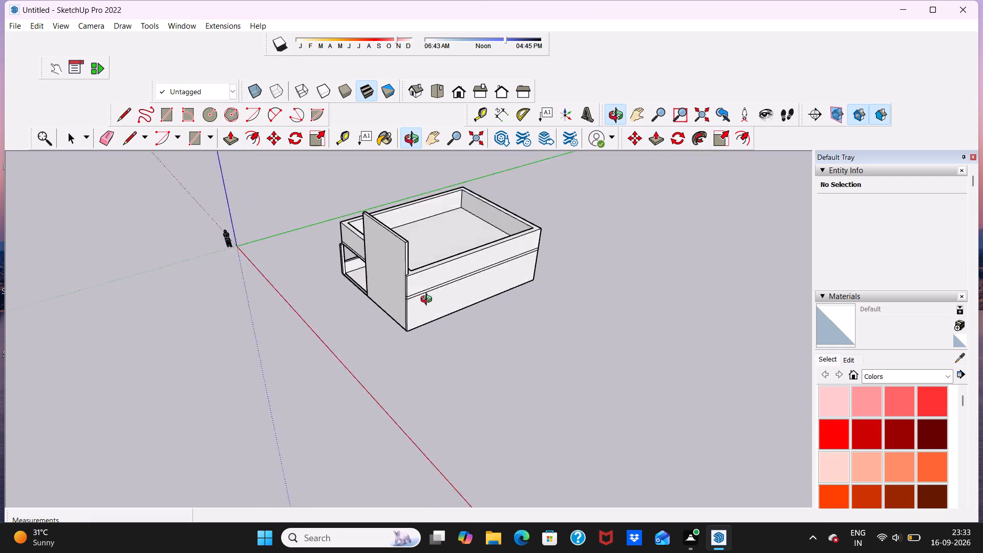
middle_click_drag(429, 301, 624, 246)
scroll(441, 253, "up", 11)
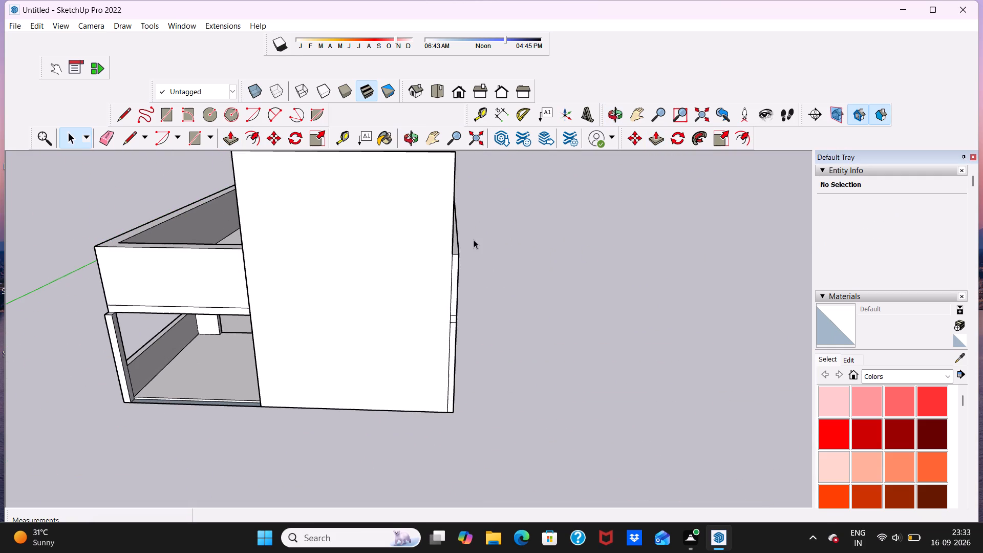
scroll(474, 240, "down", 11)
middle_click_drag(459, 298, 464, 243)
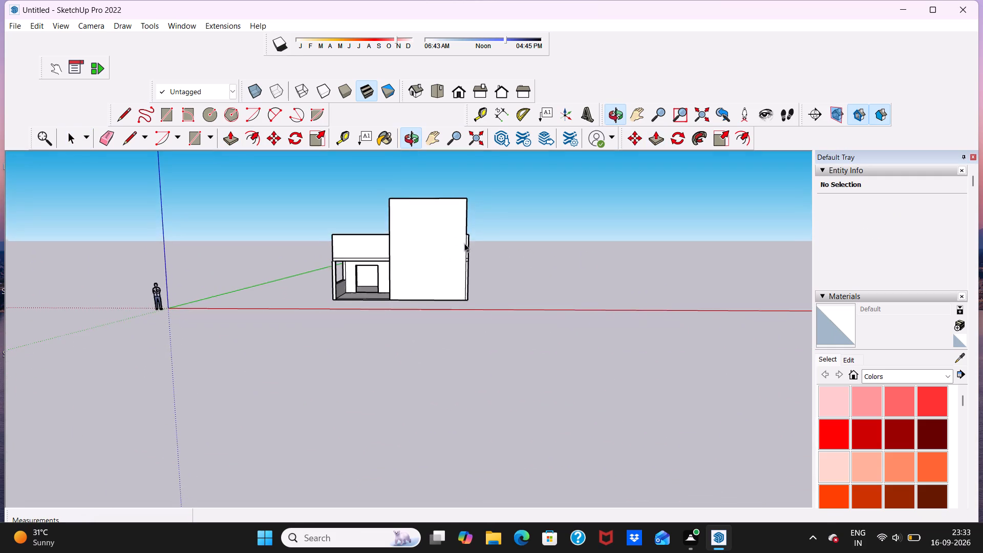
scroll(460, 256, "up", 9)
scroll(457, 267, "down", 11)
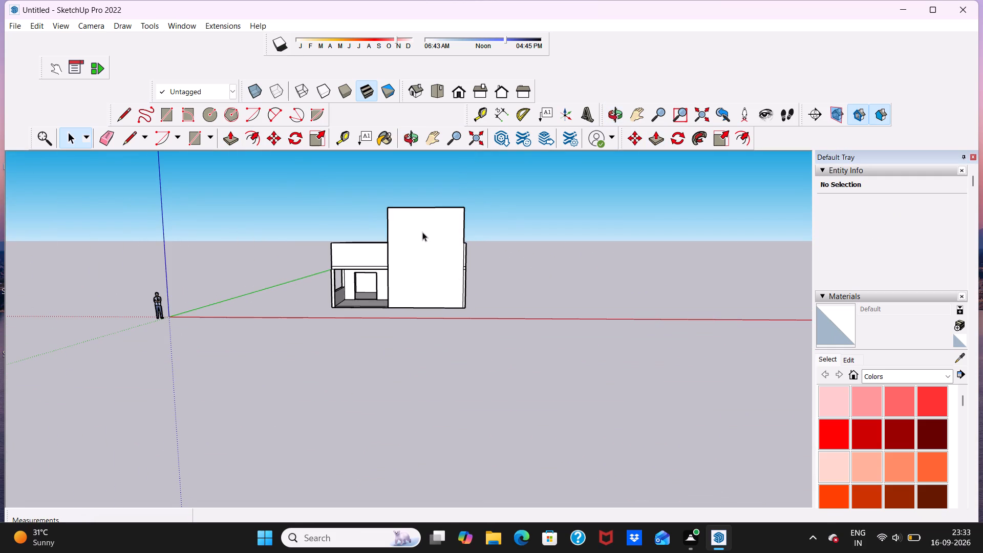
scroll(420, 234, "up", 9)
scroll(435, 262, "down", 4)
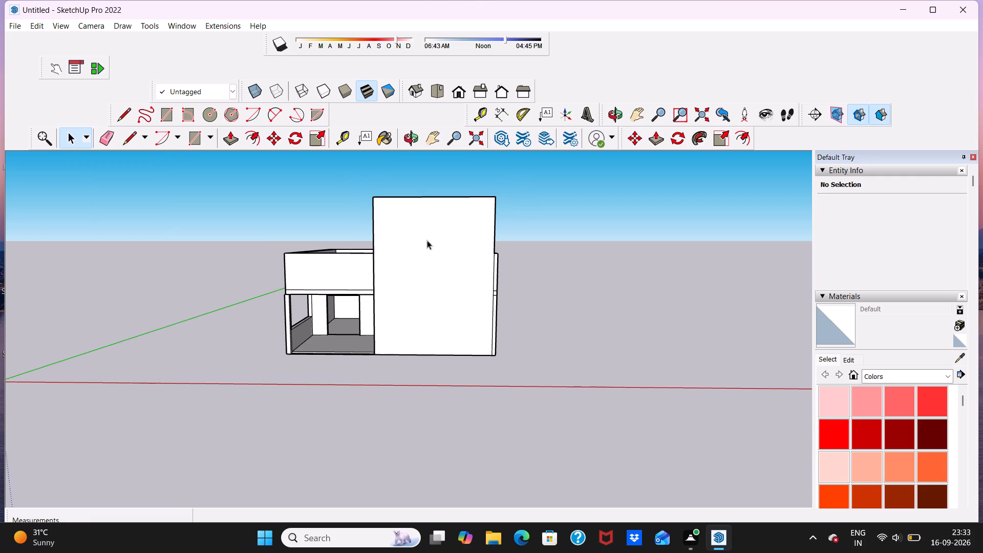
scroll(414, 237, "up", 2)
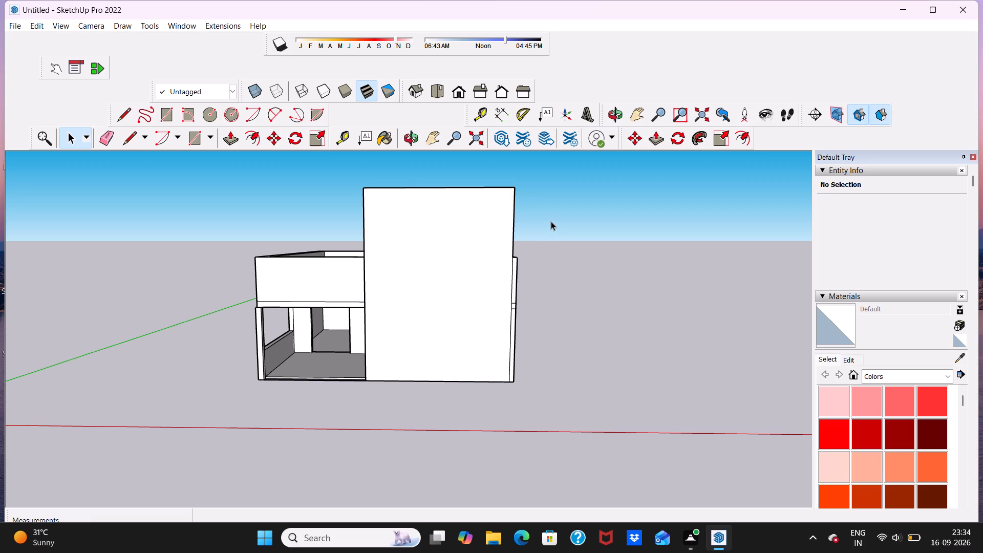
Draw a horizontal line about 19' 6 5/8" long across the raised front wall's inner face, 9" below its top edge.
middle_click_drag(551, 221, 211, 249)
middle_click_drag(428, 211, 380, 226)
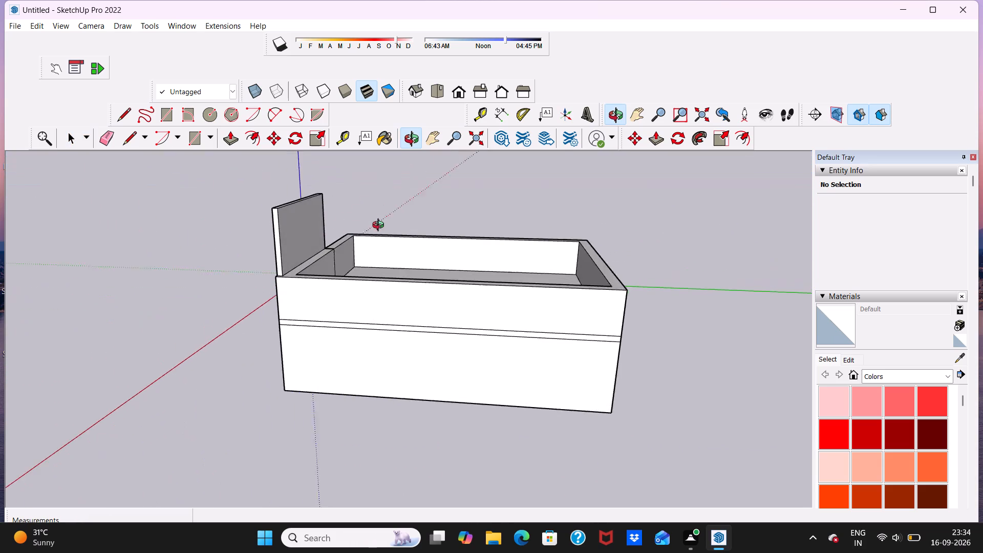
middle_click_drag(380, 226, 219, 213)
middle_click_drag(391, 229, 281, 232)
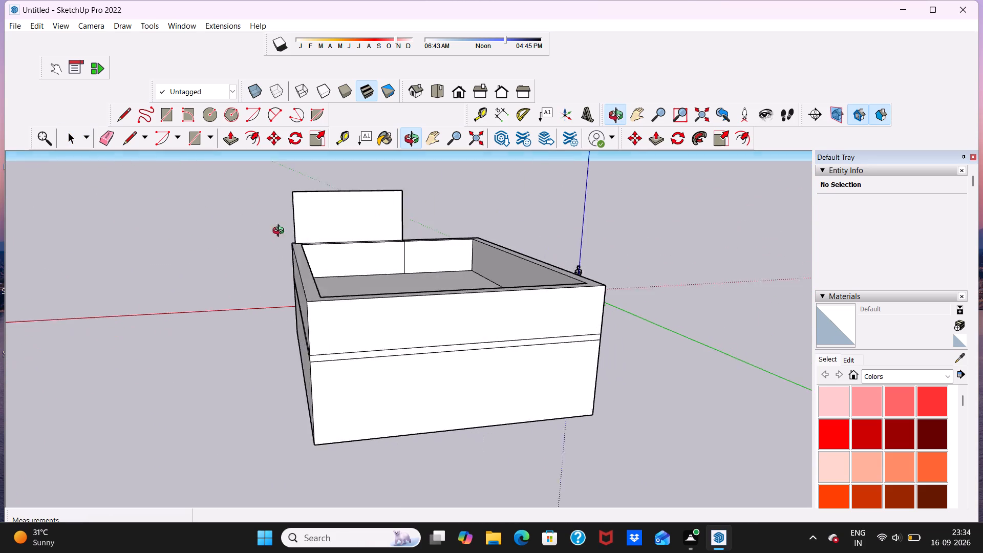
middle_click_drag(281, 232, 278, 232)
scroll(356, 218, "up", 4)
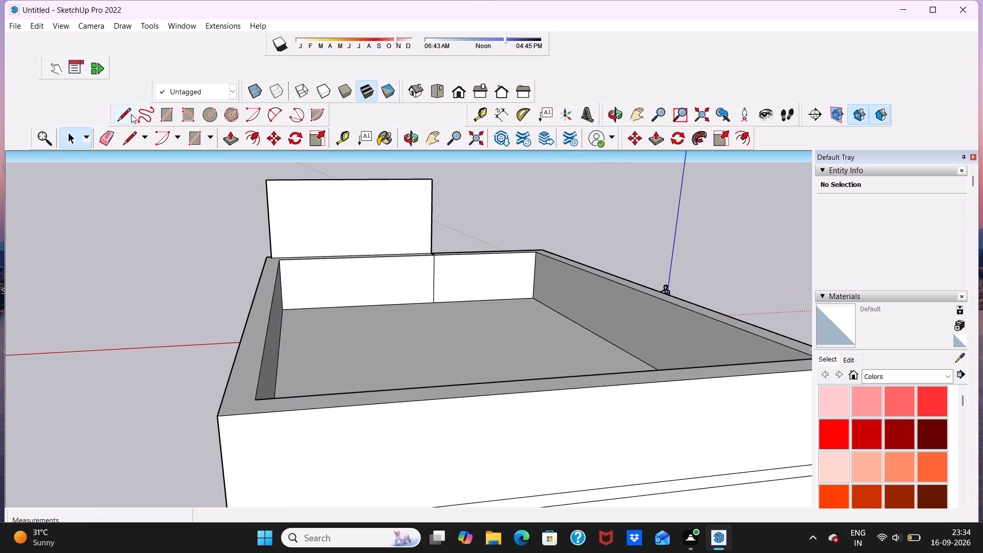
left_click(119, 113)
scroll(287, 204, "up", 6)
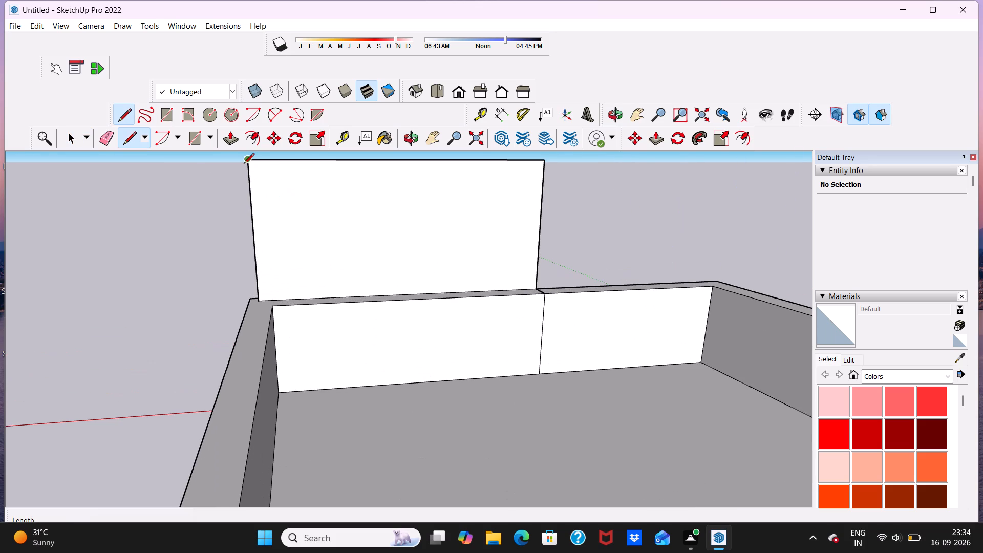
left_click(246, 162)
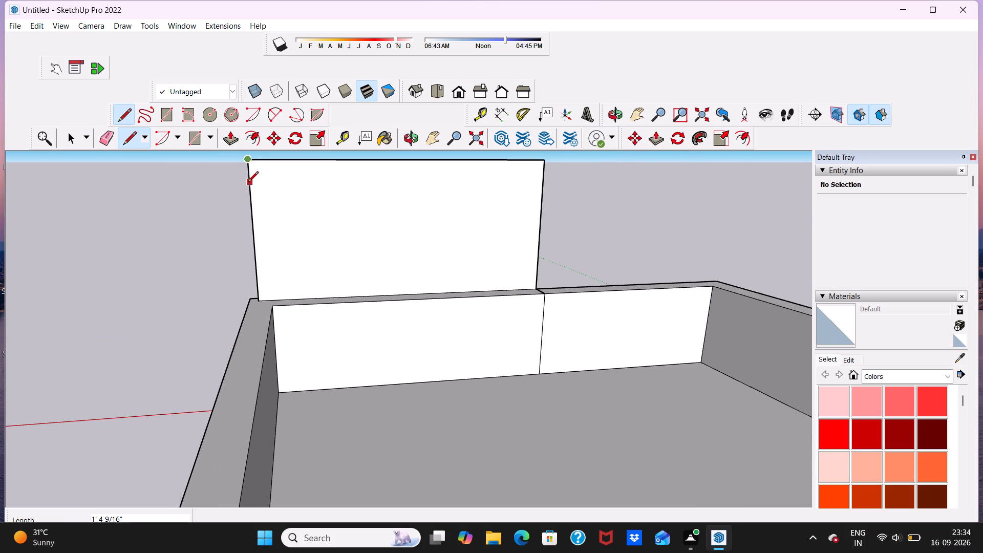
left_click(248, 178)
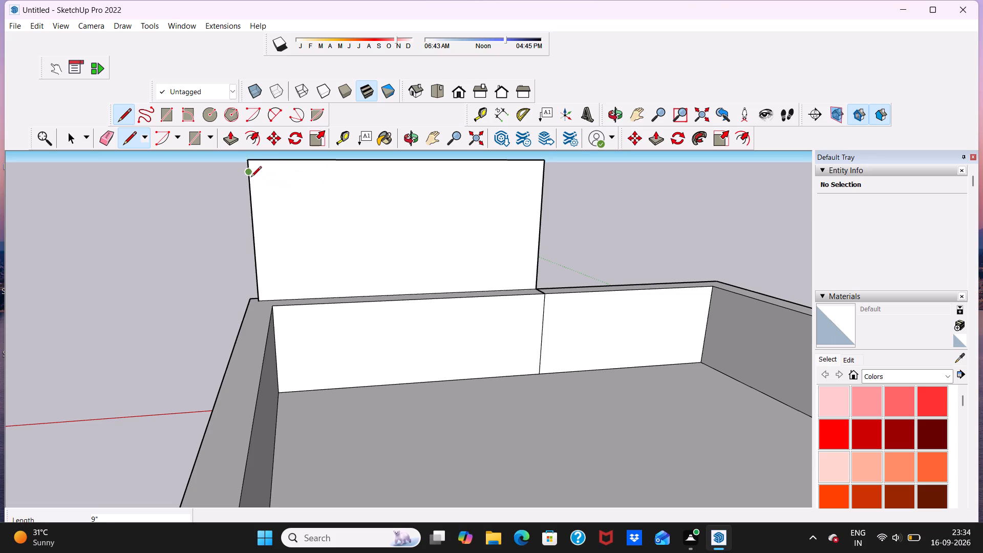
left_click(248, 176)
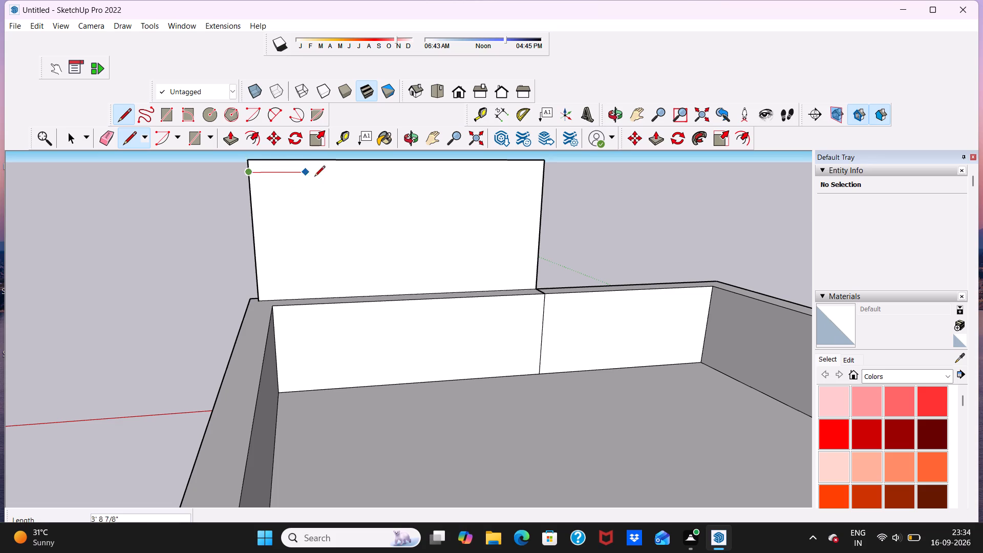
left_click(541, 175)
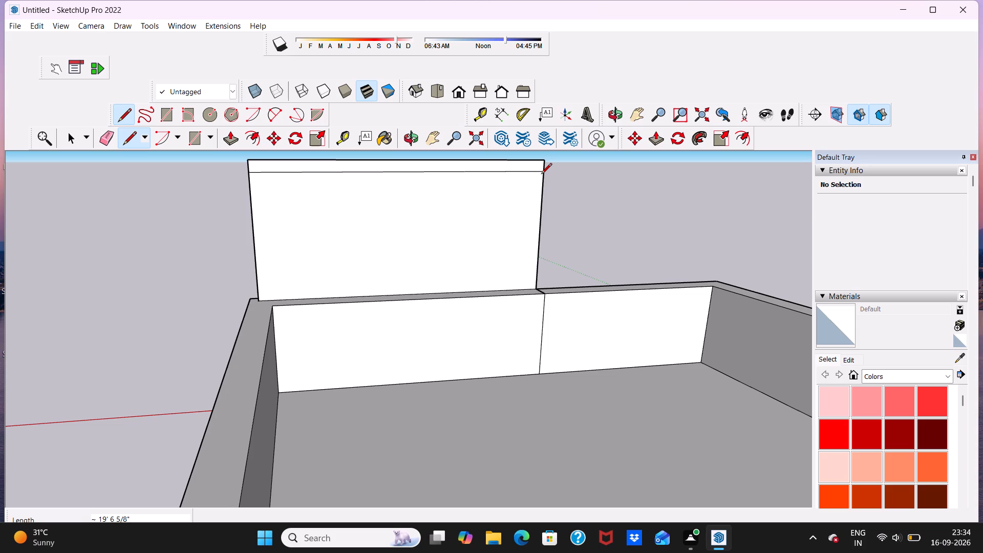
scroll(541, 175, "down", 4)
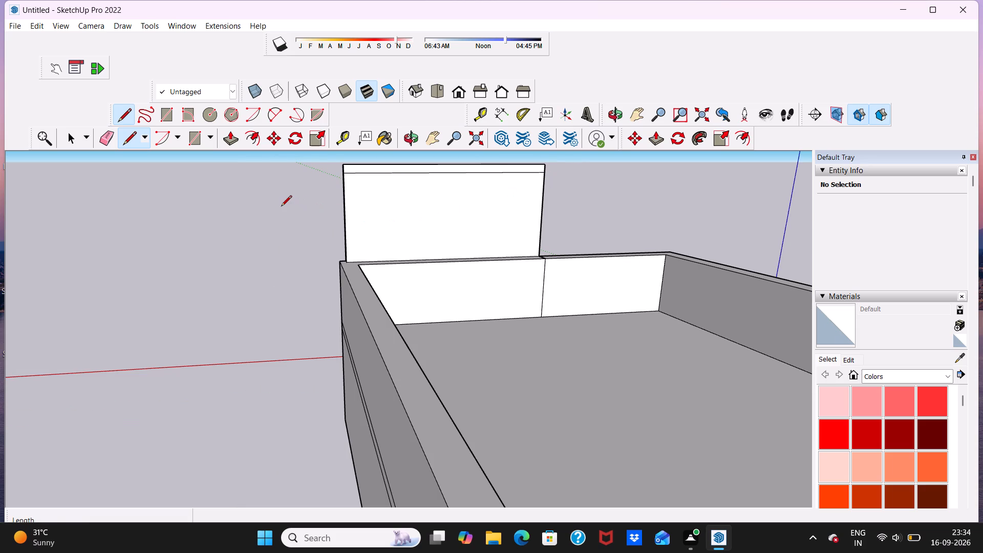
Push/Pull the 9" top strip of the raised front wall's inner face about 11' 11 3/4" back over the roof as an overhanging slab.
key("space")
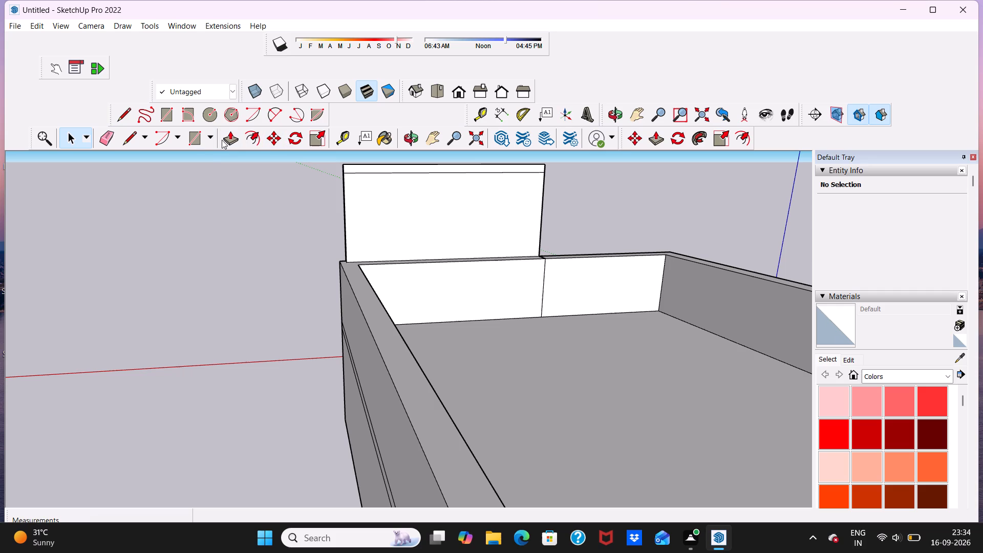
left_click(232, 140)
scroll(365, 166, "up", 4)
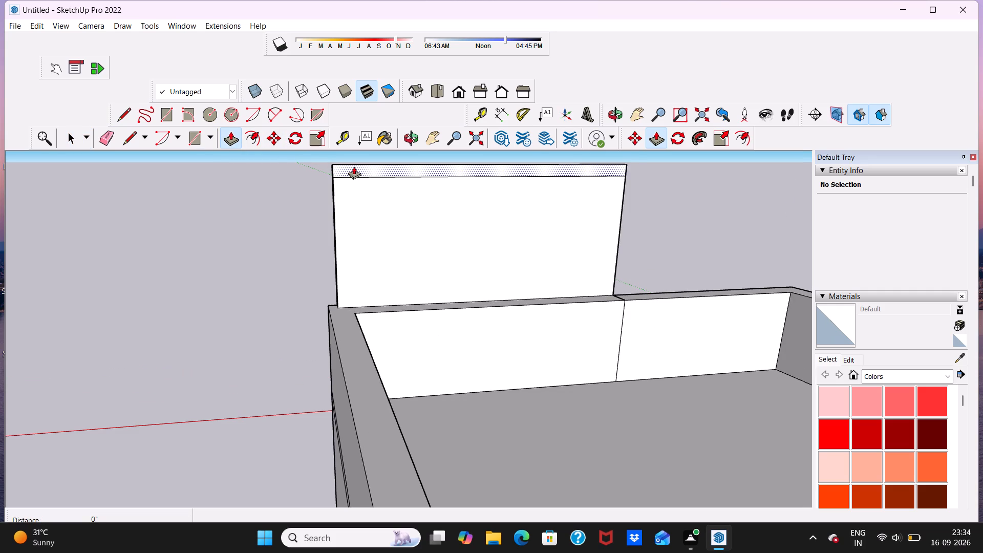
left_click(352, 166)
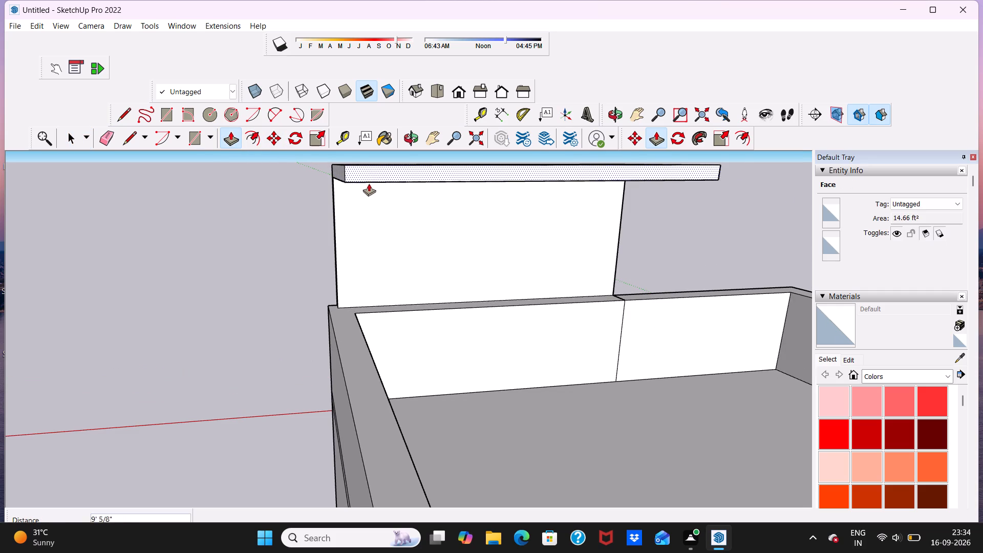
middle_click_drag(394, 193, 478, 215)
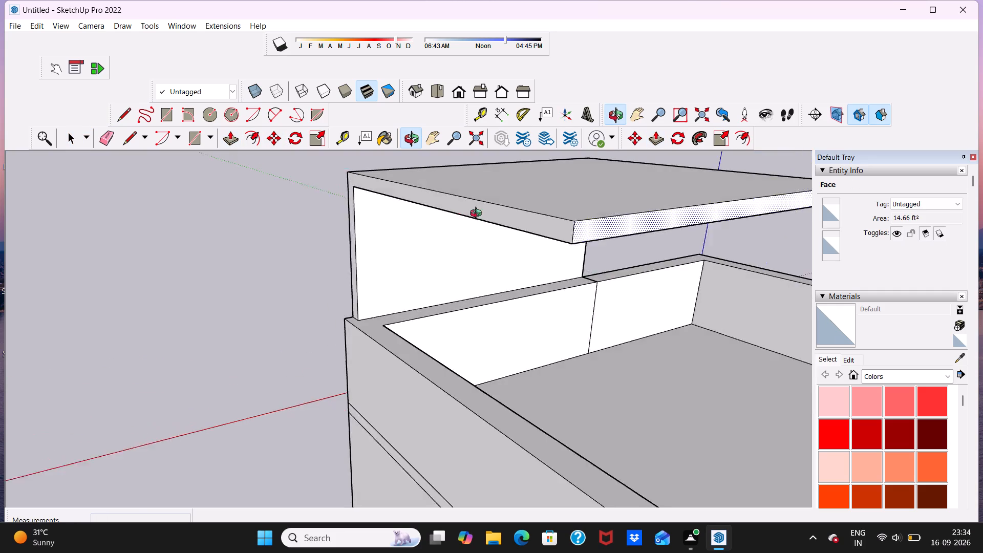
middle_click_drag(478, 215, 697, 231)
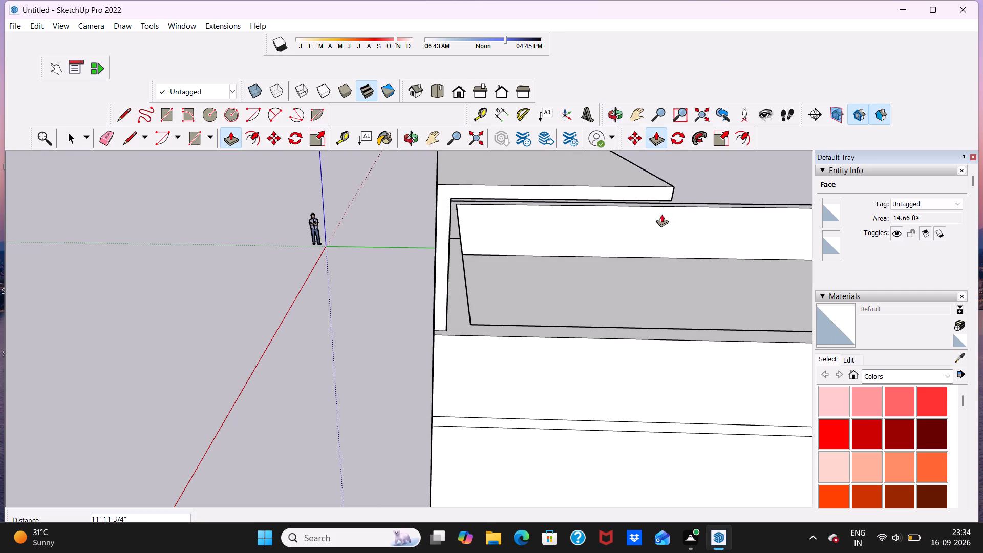
left_click(661, 214)
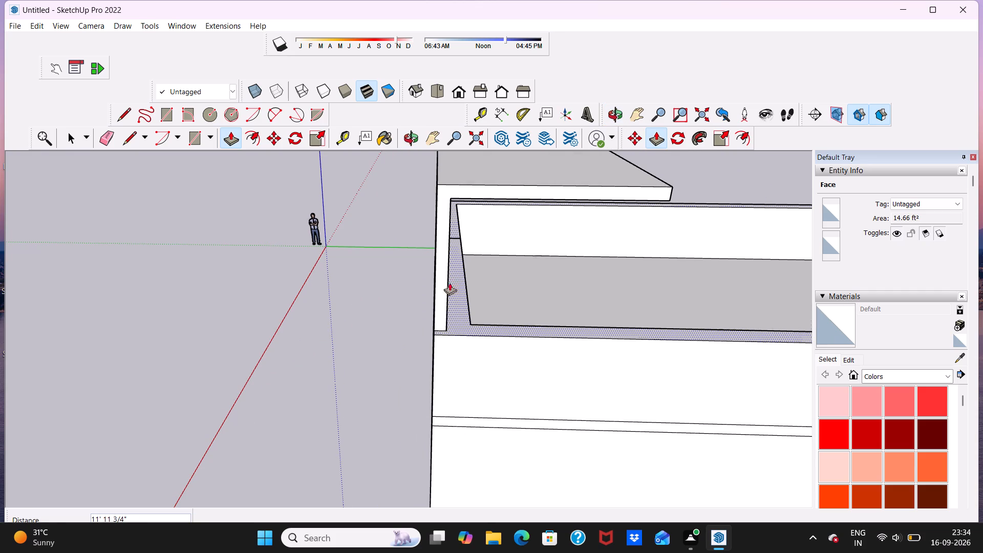
key("space")
Examine the raised front wall and its overhanging top slab from the front and side.
middle_click_drag(379, 273, 424, 191)
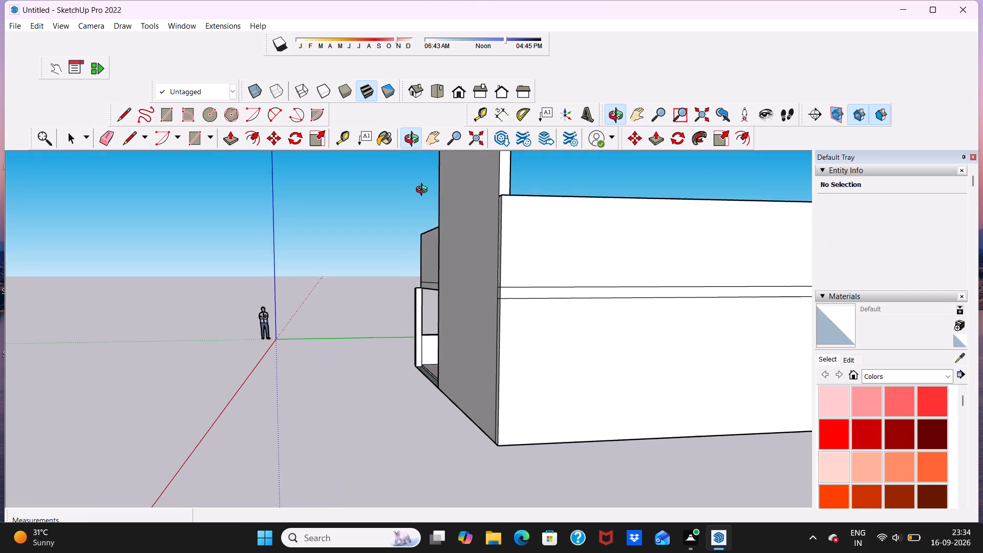
middle_click_drag(424, 191, 572, 254)
scroll(572, 254, "down", 5)
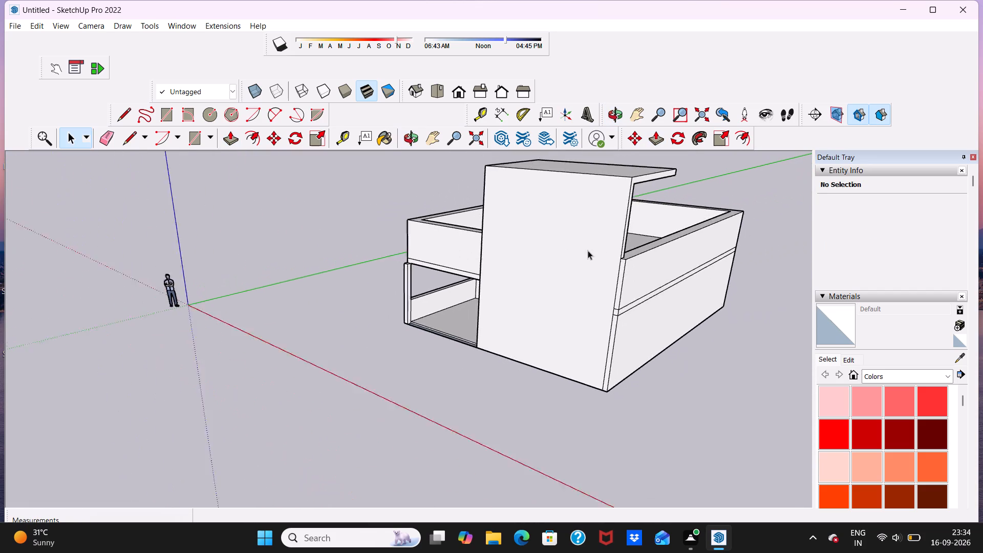
scroll(588, 250, "down", 3)
middle_click_drag(543, 238, 663, 236)
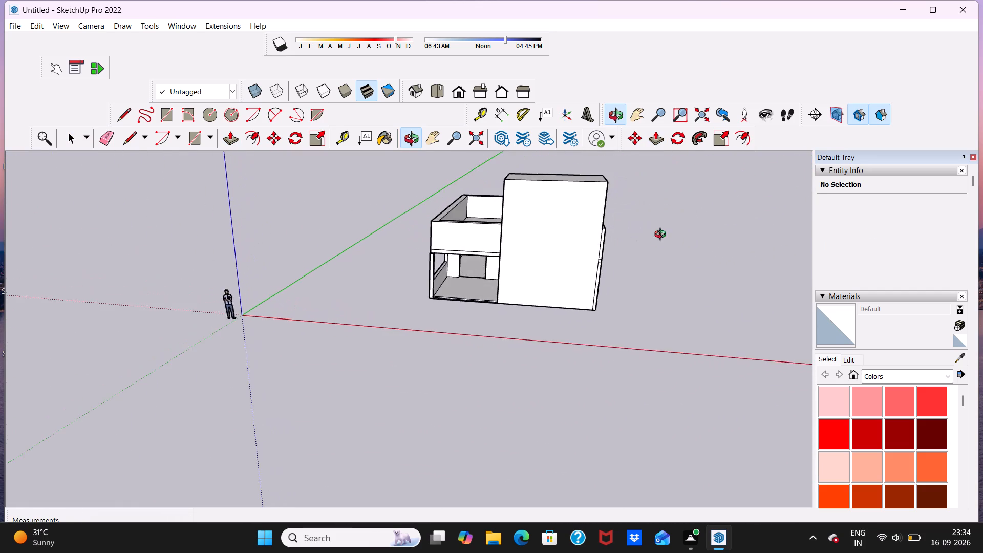
middle_click_drag(663, 236, 725, 232)
scroll(520, 205, "up", 5)
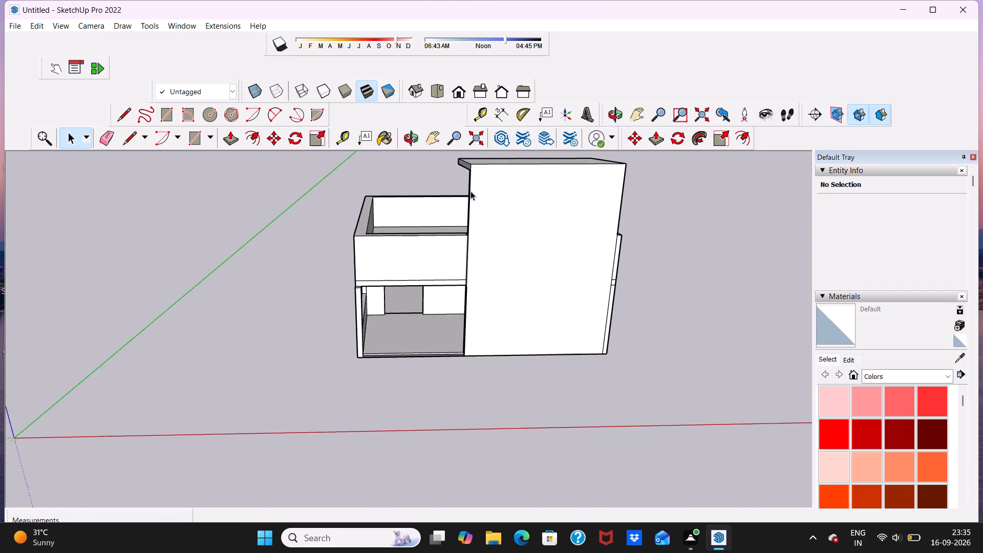
scroll(471, 191, "up", 3)
scroll(463, 202, "down", 6)
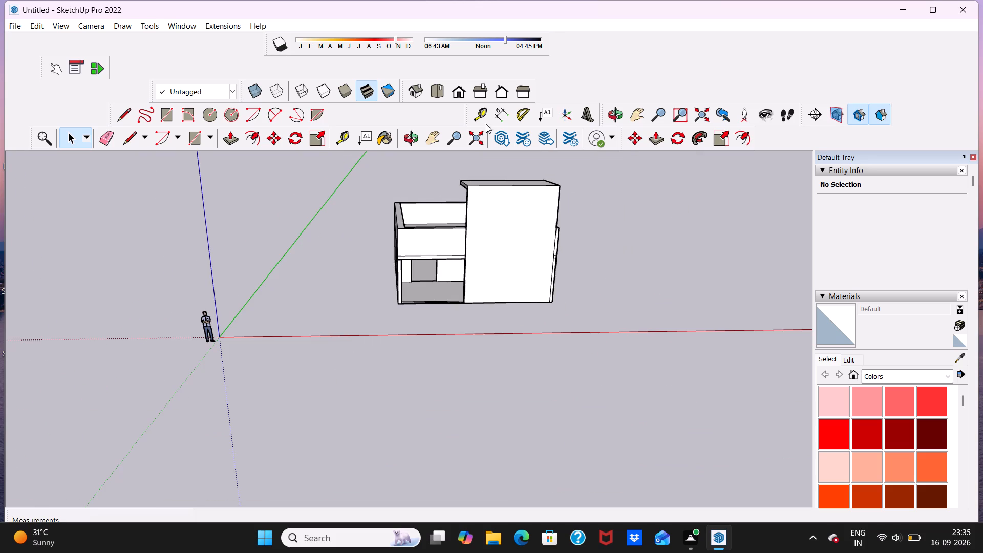
scroll(563, 168, "down", 5)
scroll(523, 188, "up", 4)
middle_click_drag(515, 222, 488, 224)
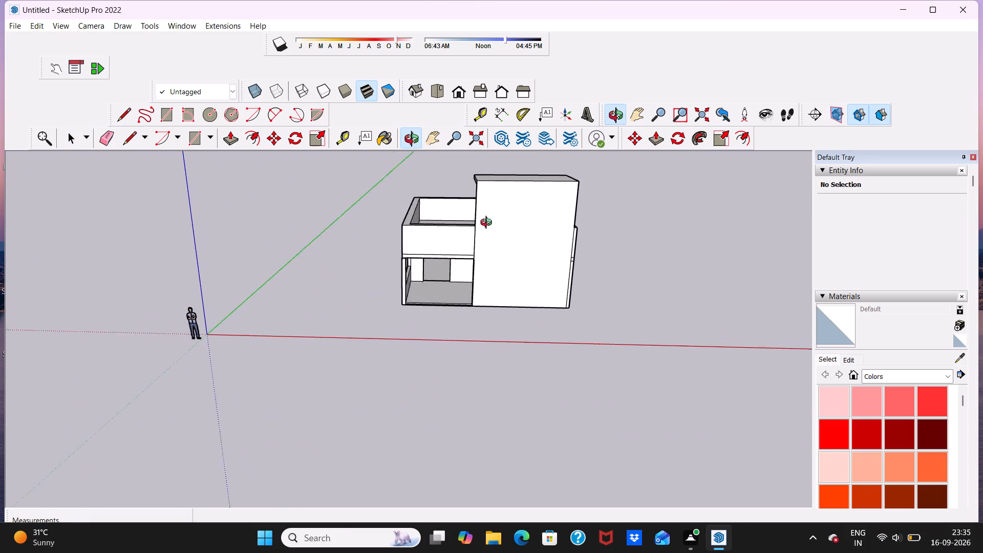
middle_click_drag(488, 224, 475, 199)
scroll(557, 176, "up", 3)
scroll(556, 177, "down", 3)
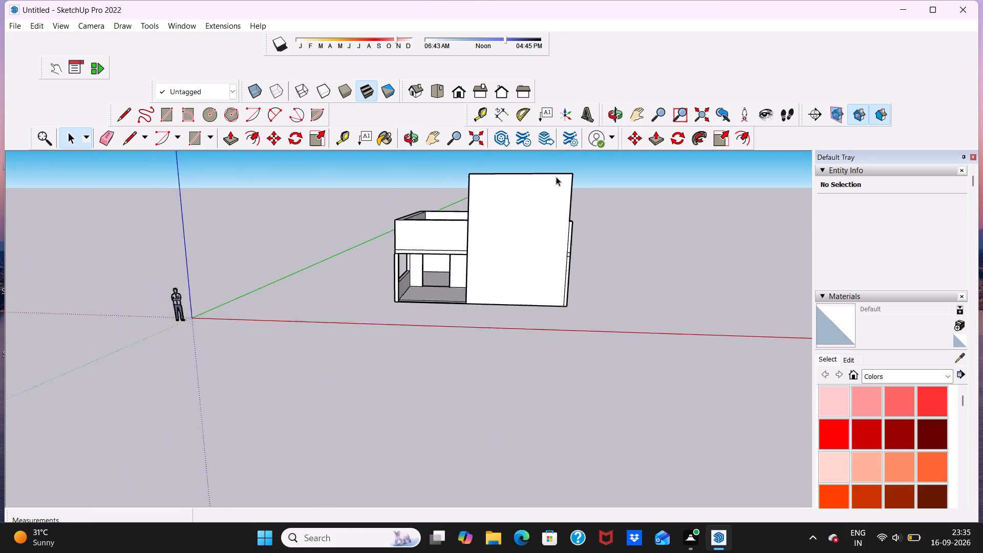
scroll(556, 177, "down", 2)
middle_click_drag(548, 211, 555, 211)
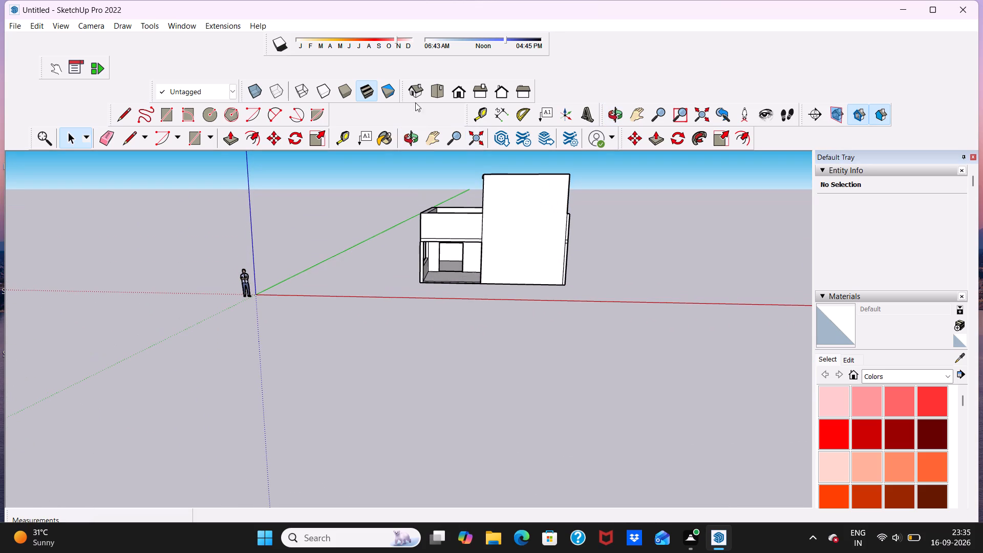
Draw a horizontal line about 19' 6 5/8" long across the raised wall's front face, about 1' 7 7/16" below its top edge.
left_click(435, 87)
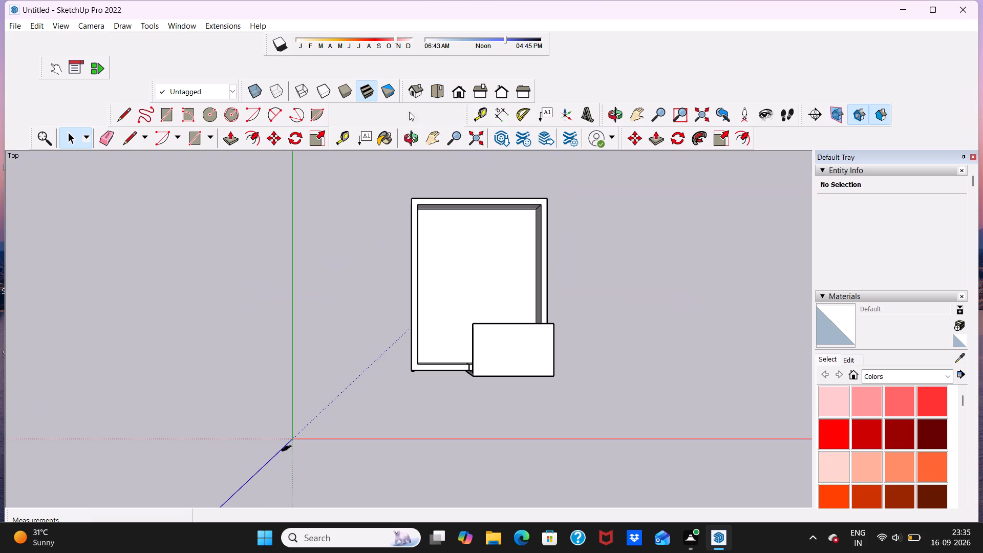
left_click(435, 92)
left_click(459, 95)
scroll(518, 381, "up", 8)
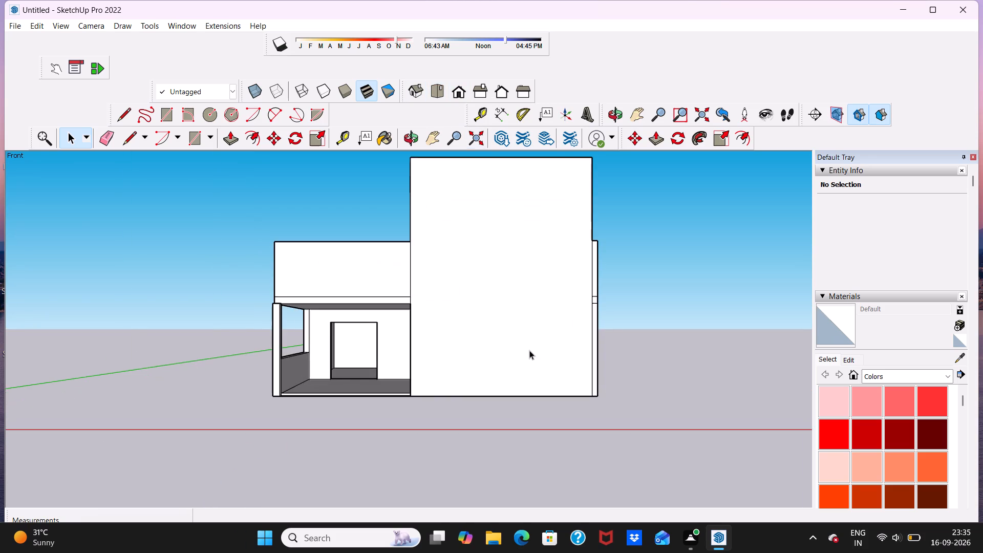
scroll(529, 349, "down", 5)
scroll(499, 251, "up", 4)
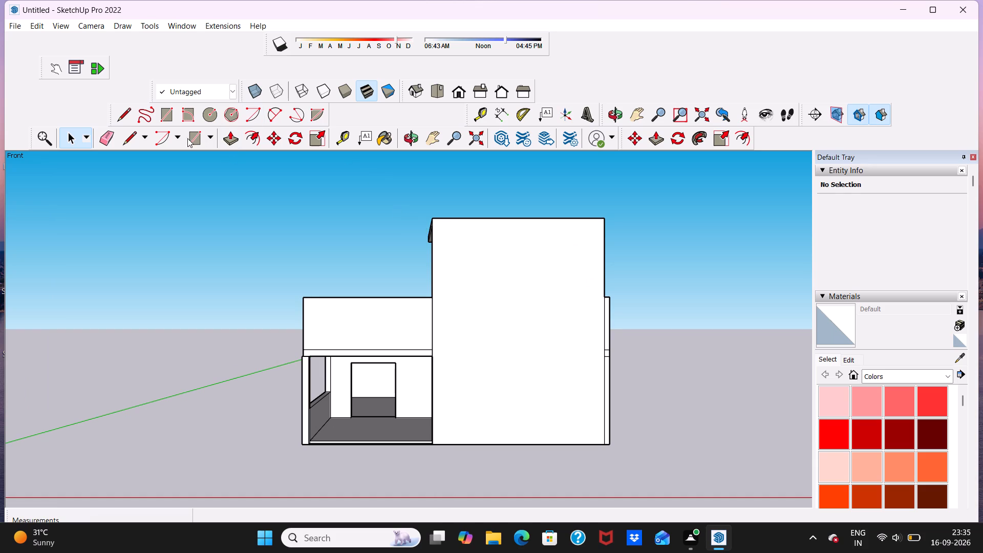
left_click(128, 141)
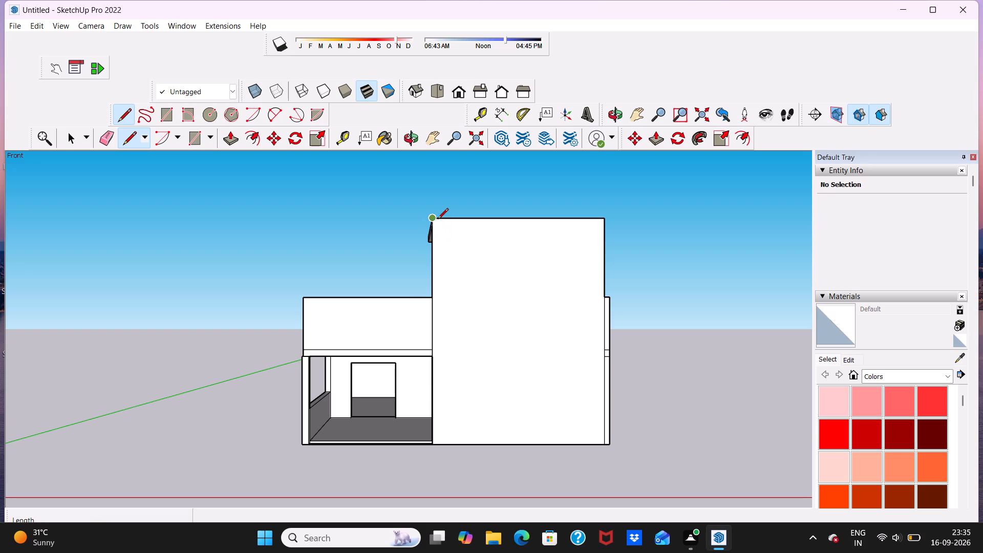
left_click(435, 219)
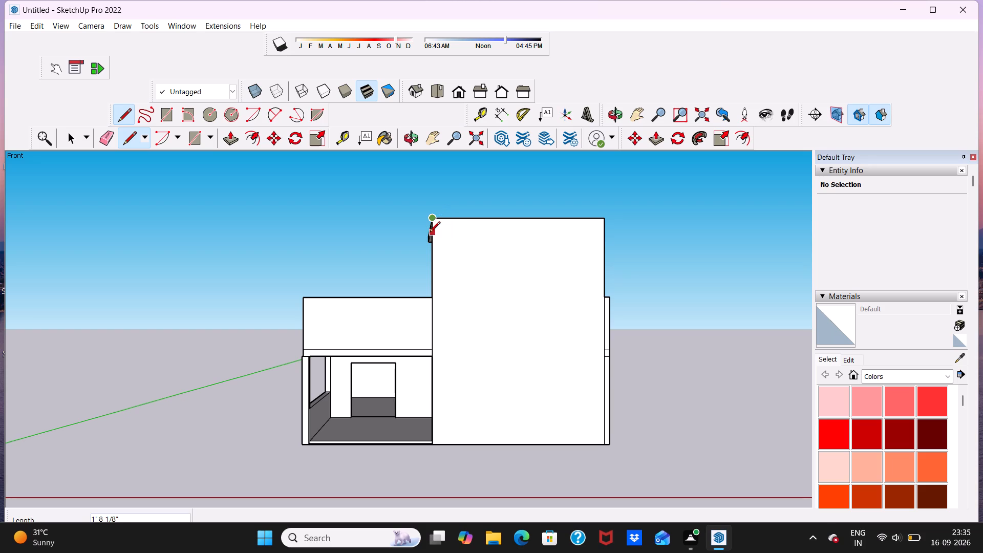
left_click(431, 232)
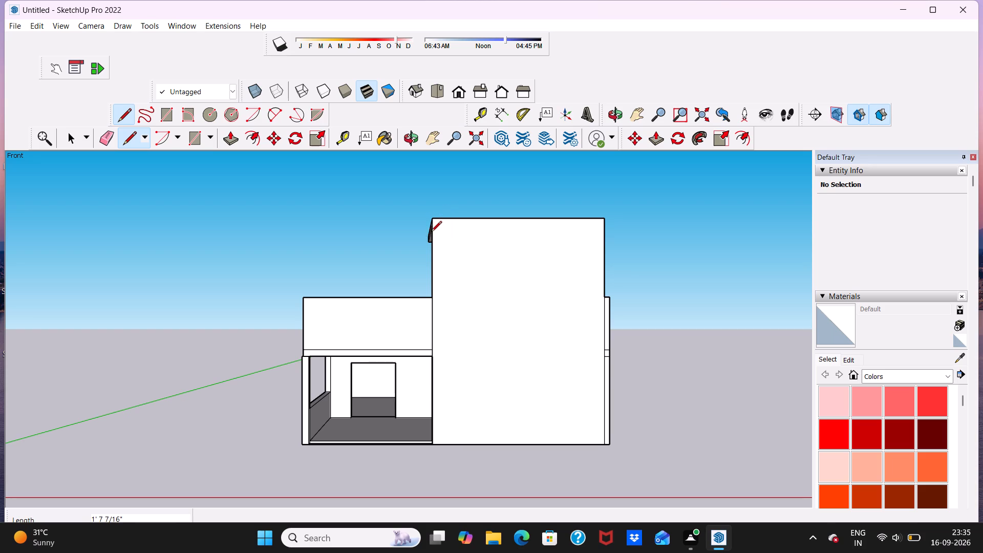
left_click(431, 232)
left_click(604, 235)
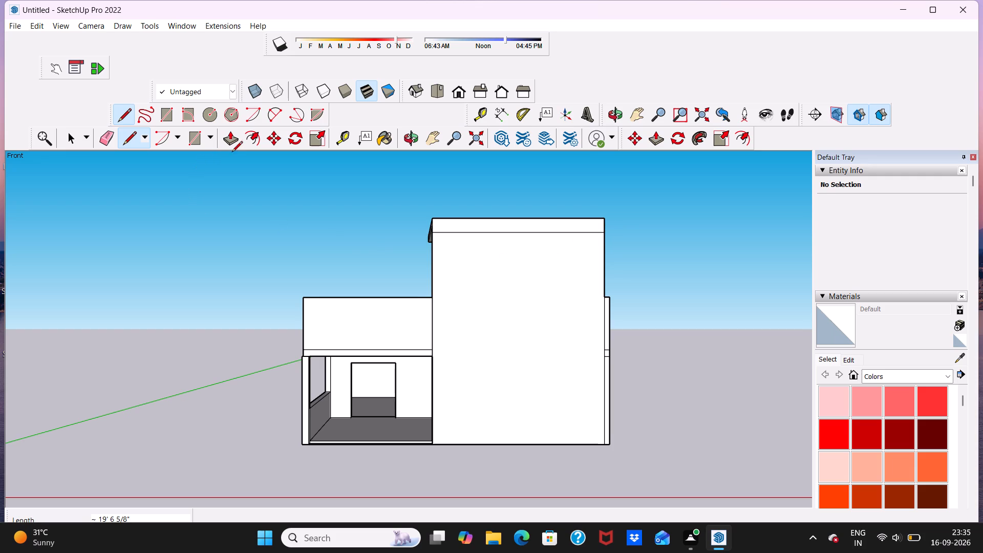
Push/Pull the top strip of the raised wall's front face outward about 2' 1/2" as a front overhang.
left_click(234, 134)
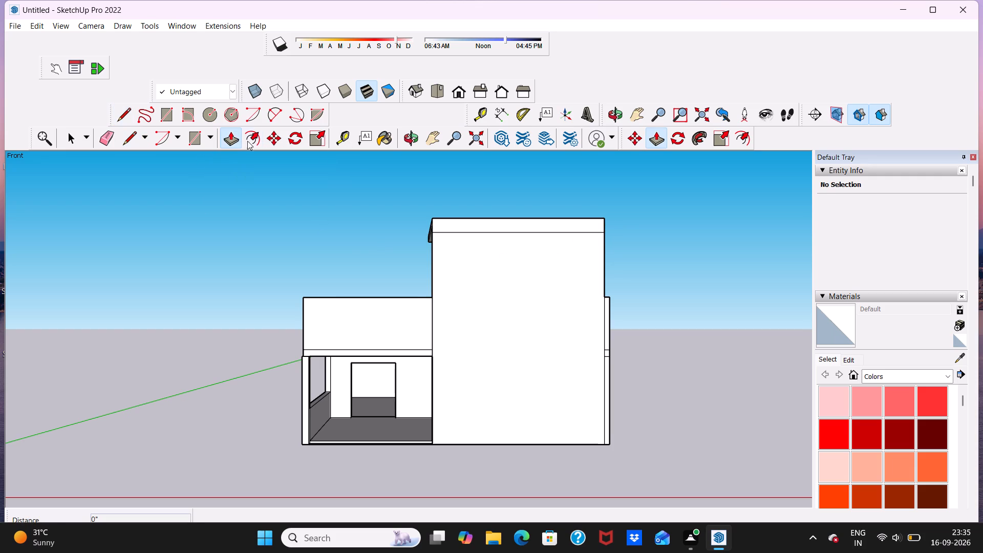
middle_click_drag(664, 229, 490, 303)
scroll(664, 229, "up", 1)
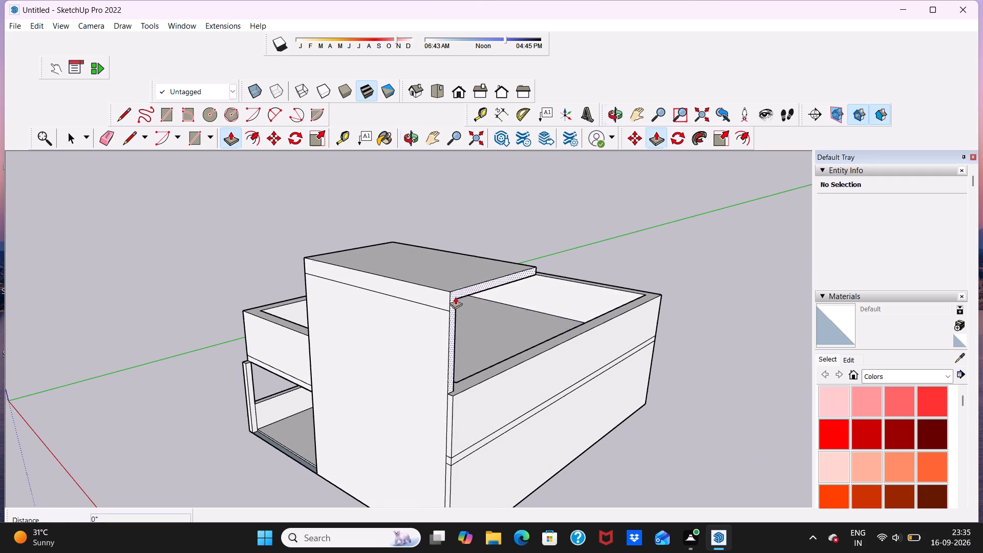
left_click(440, 295)
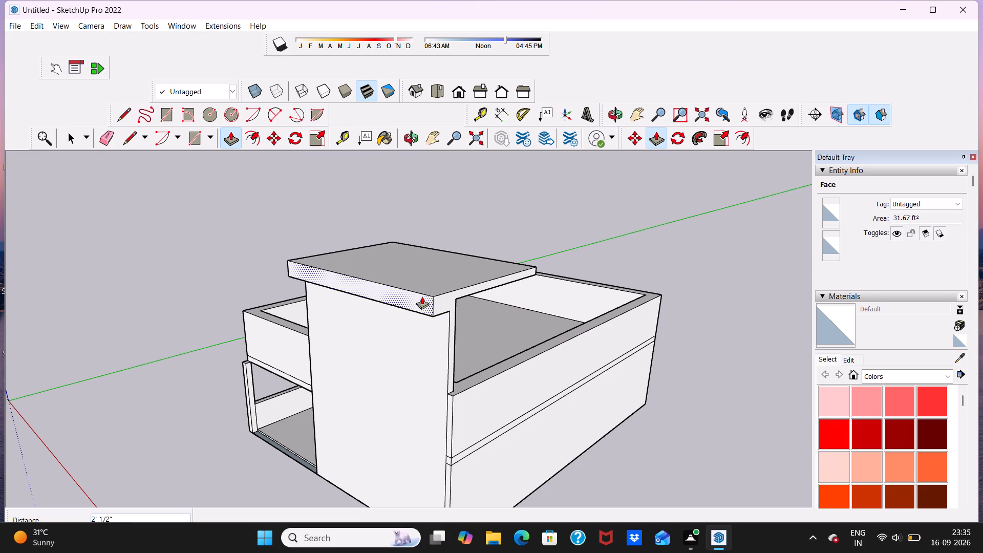
left_click(422, 296)
key("space")
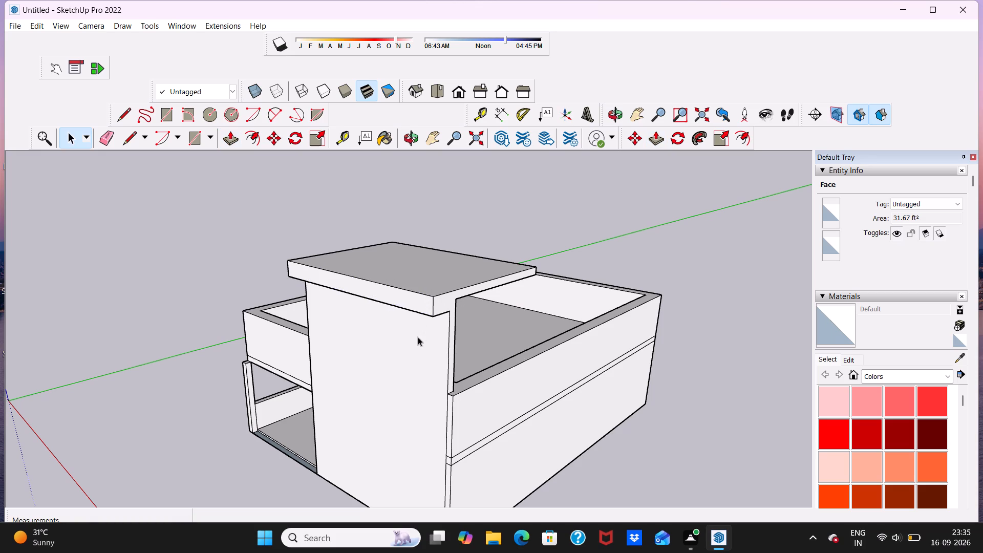
Draw a horizontal rectangle about 15' by 1' 5 7/16" on the raised wall's front face below the overhang, starting from its right edge.
middle_click_drag(418, 338, 525, 302)
scroll(479, 303, "down", 4)
scroll(394, 343, "up", 4)
middle_click_drag(437, 326, 493, 317)
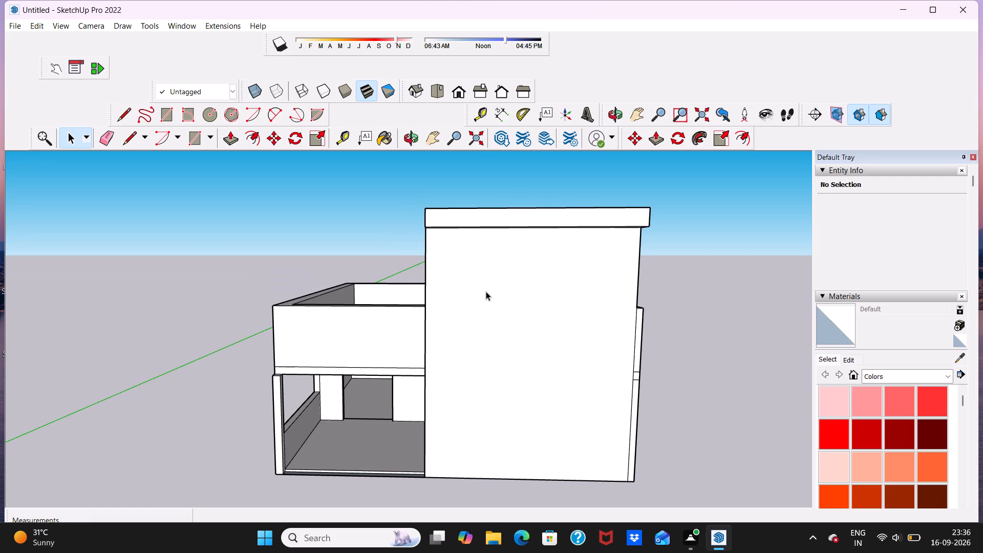
scroll(480, 281, "down", 3)
scroll(485, 390, "up", 3)
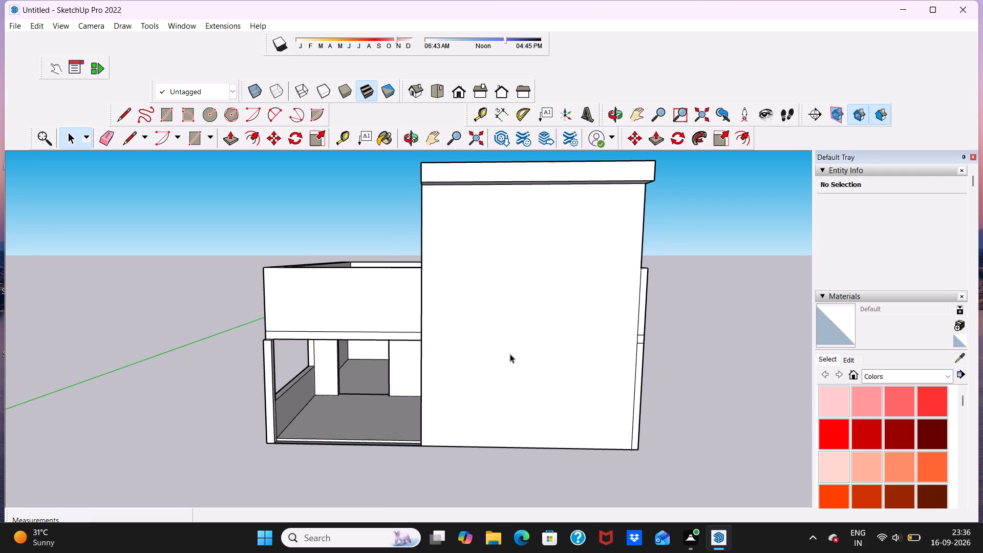
middle_click_drag(510, 354, 524, 340)
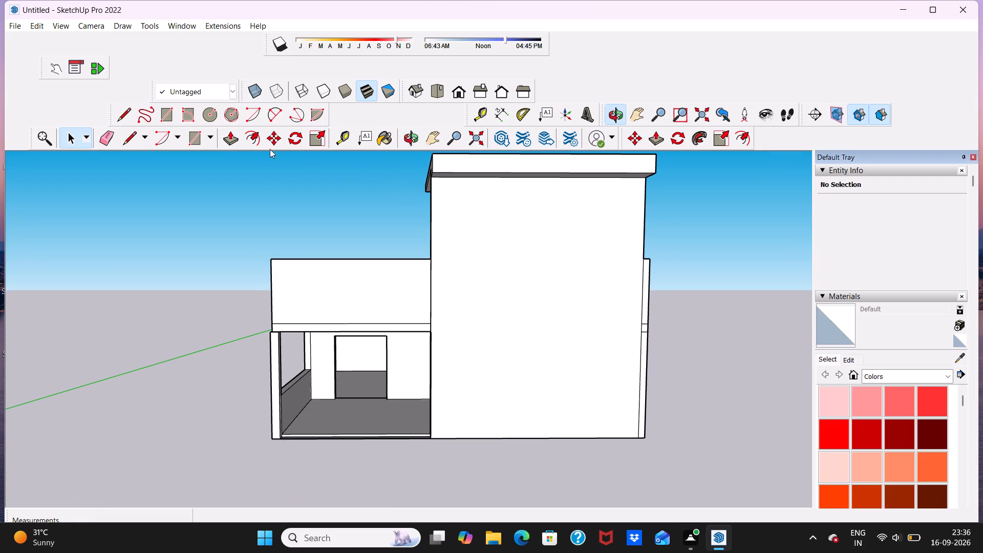
left_click(161, 113)
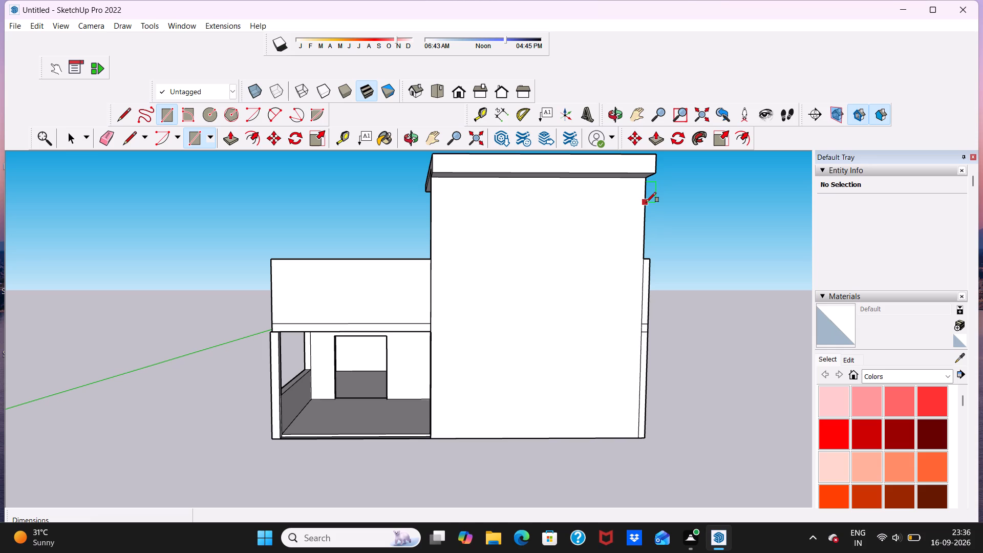
left_click(646, 202)
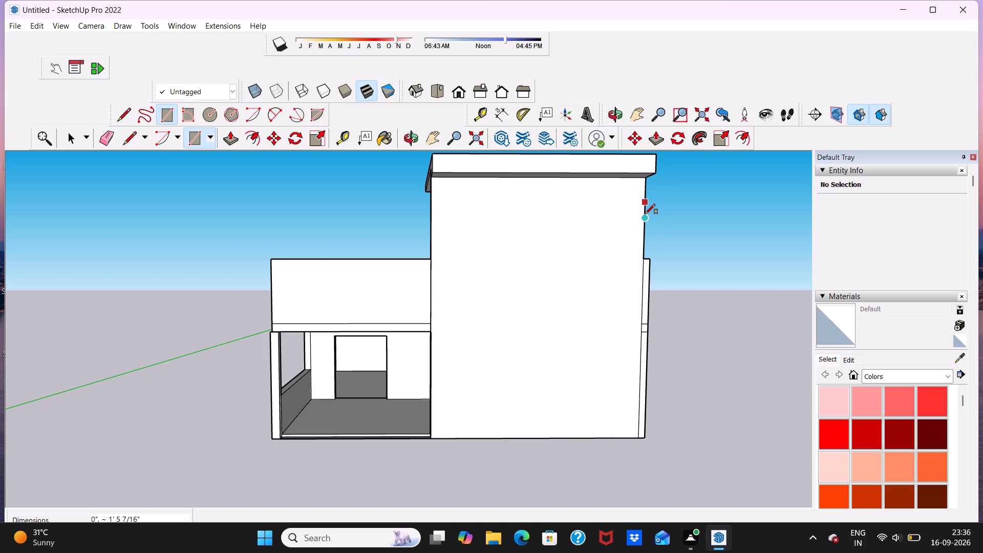
left_click(645, 214)
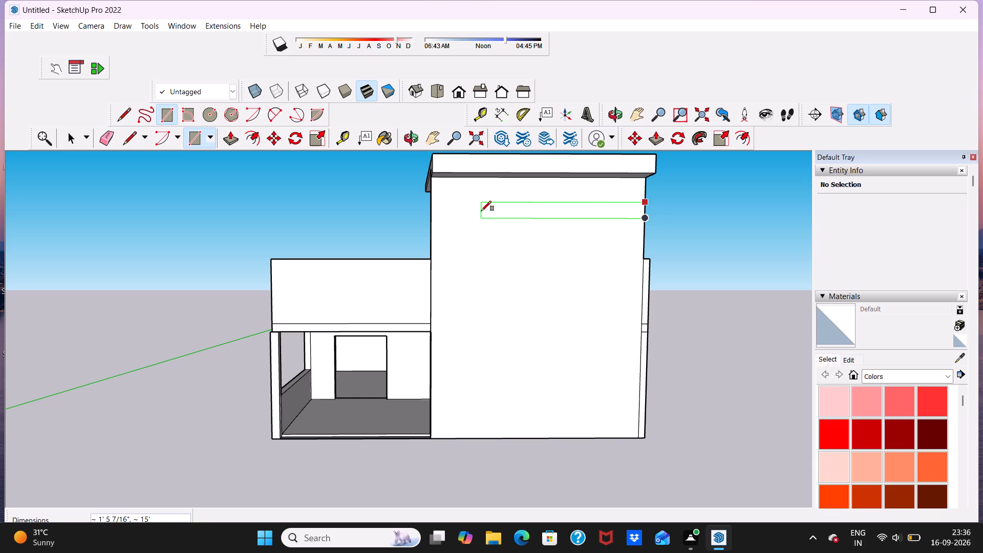
left_click(481, 211)
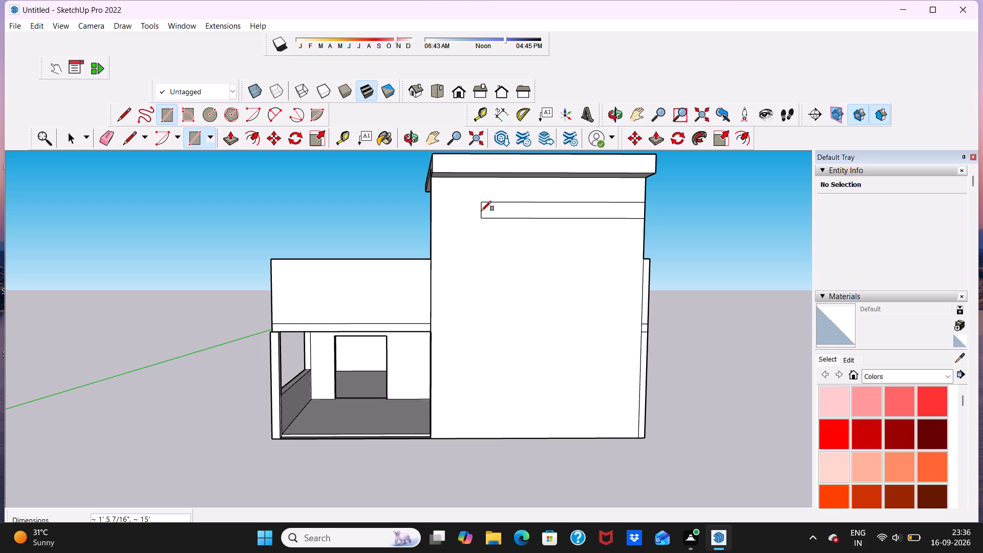
Draw a vertical rectangle about 1' 7 3/8" by 20' 5 1/8" from the horizontal strip's lower right corner down to the wall's base.
left_click(645, 219)
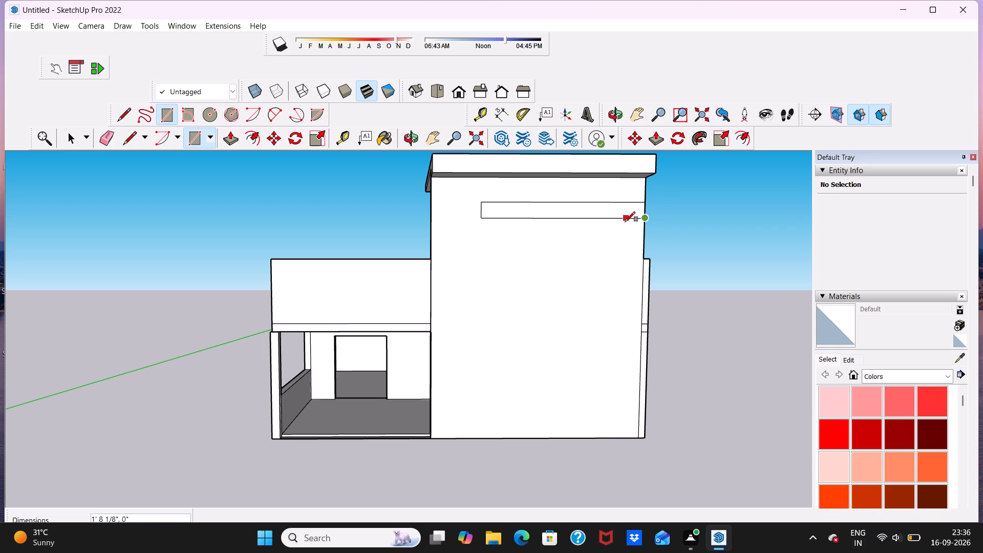
left_click(628, 220)
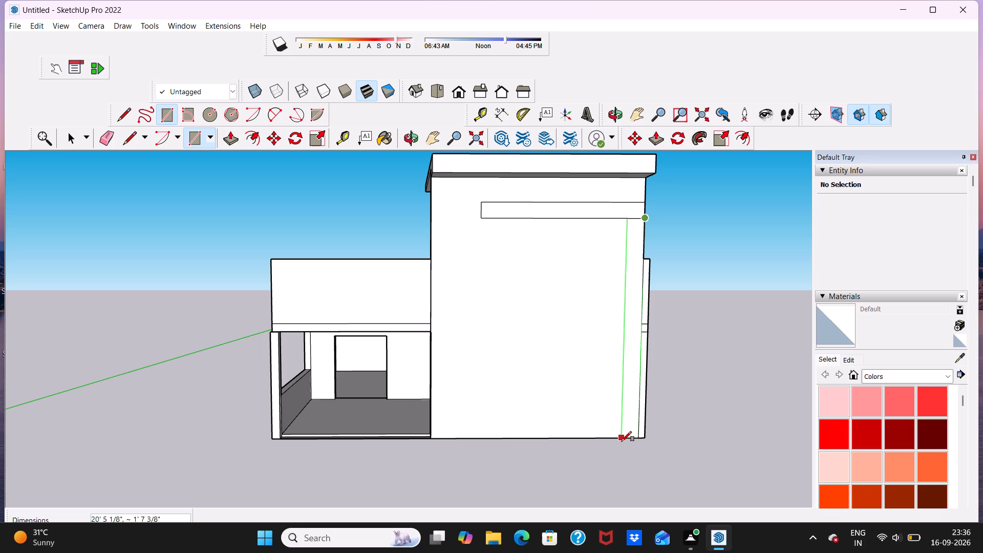
left_click(622, 441)
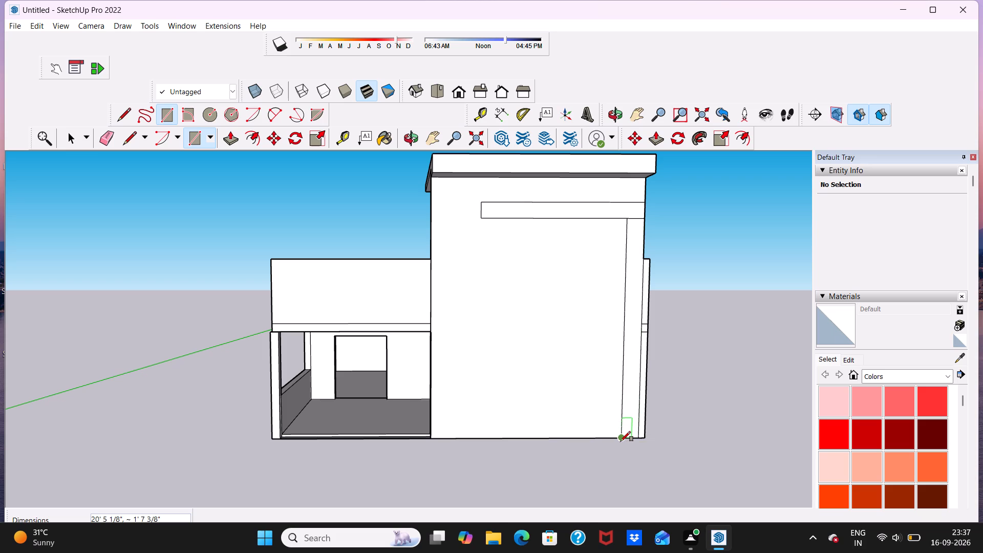
key("space")
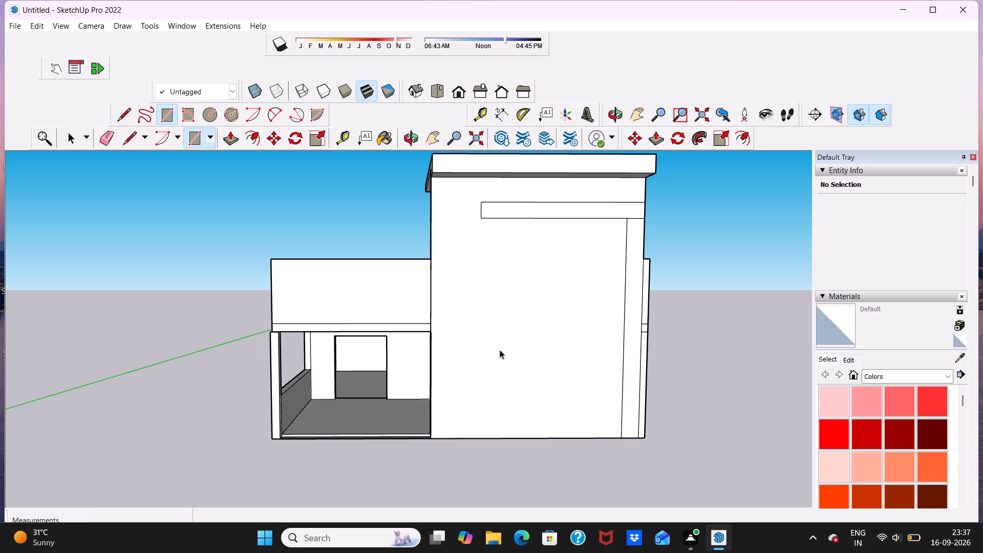
Erase the edge between the horizontal and vertical rectangles on the raised wall to merge them into one L-shaped band.
left_click(105, 141)
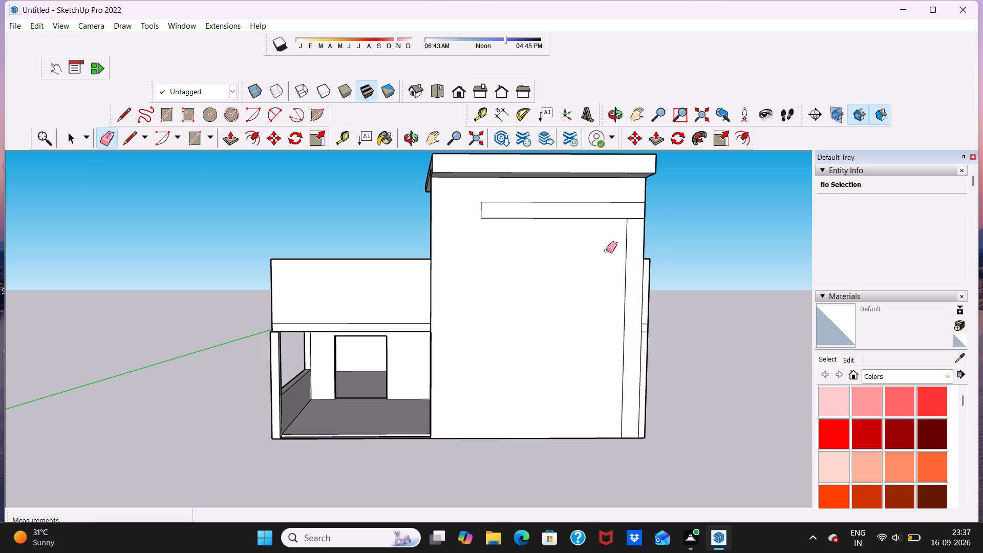
scroll(634, 202, "up", 8)
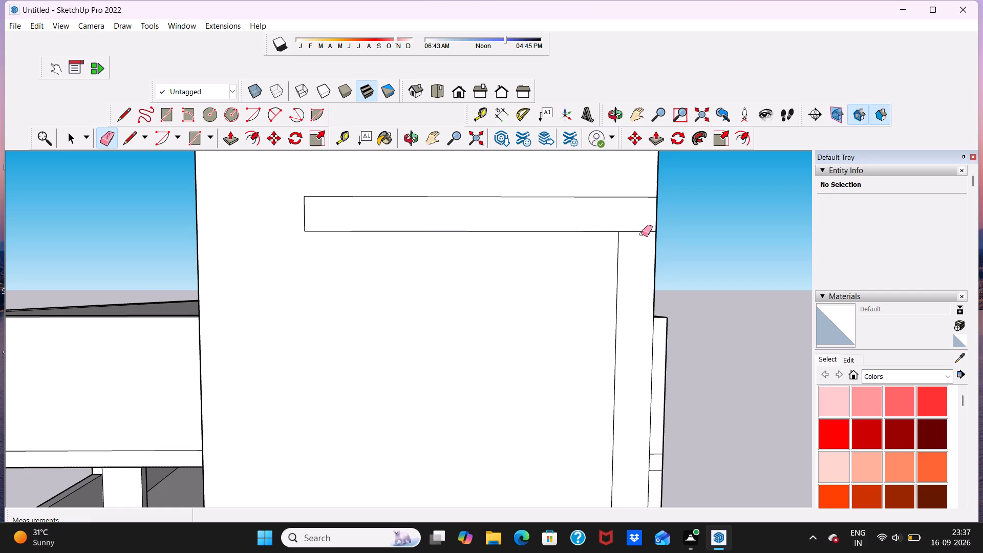
left_click(641, 232)
Draw a vertical line about 2' 2 11/16" from the overhang down to the horizontal band's top edge, just inside the band's left end.
scroll(641, 232, "down", 10)
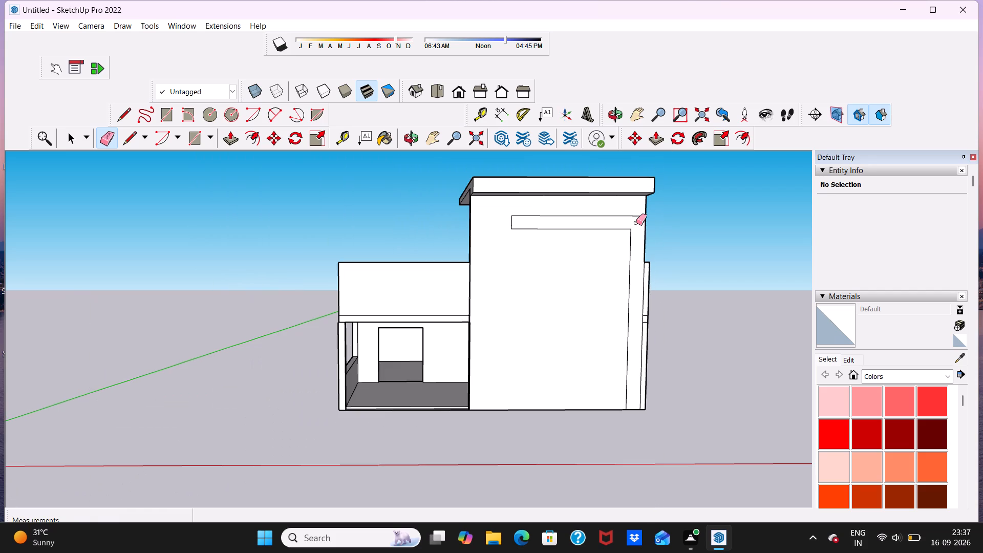
scroll(636, 223, "down", 2)
scroll(647, 344, "up", 2)
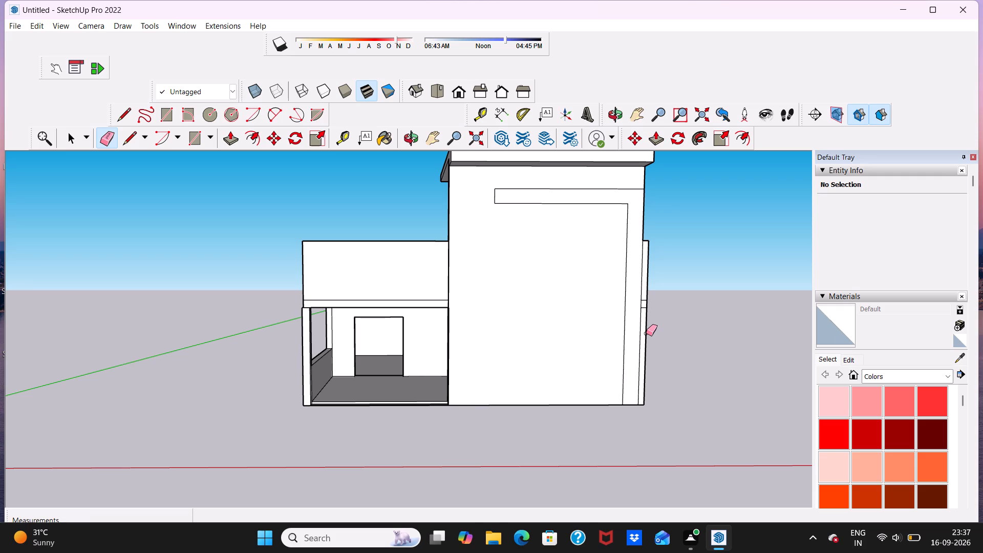
scroll(585, 236, "up", 1)
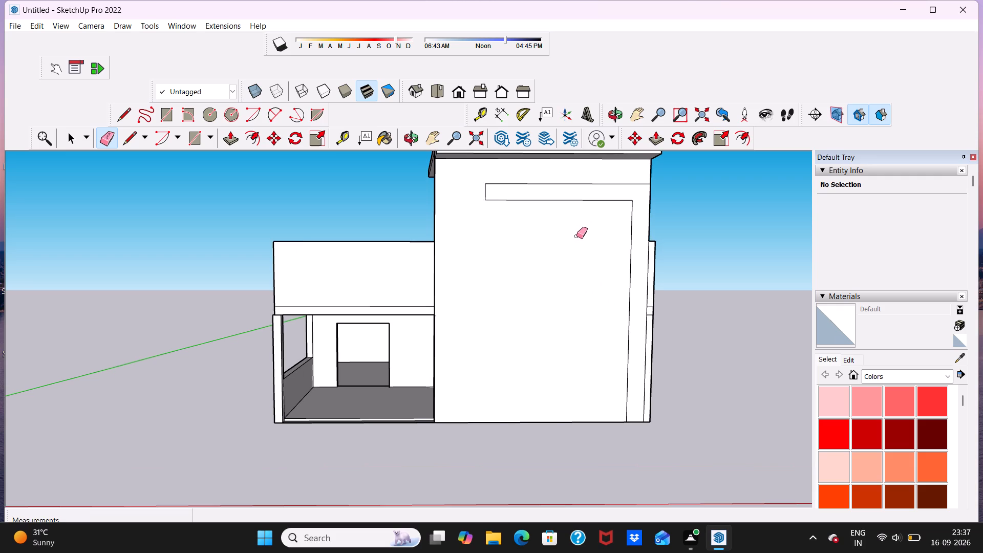
scroll(576, 236, "down", 3)
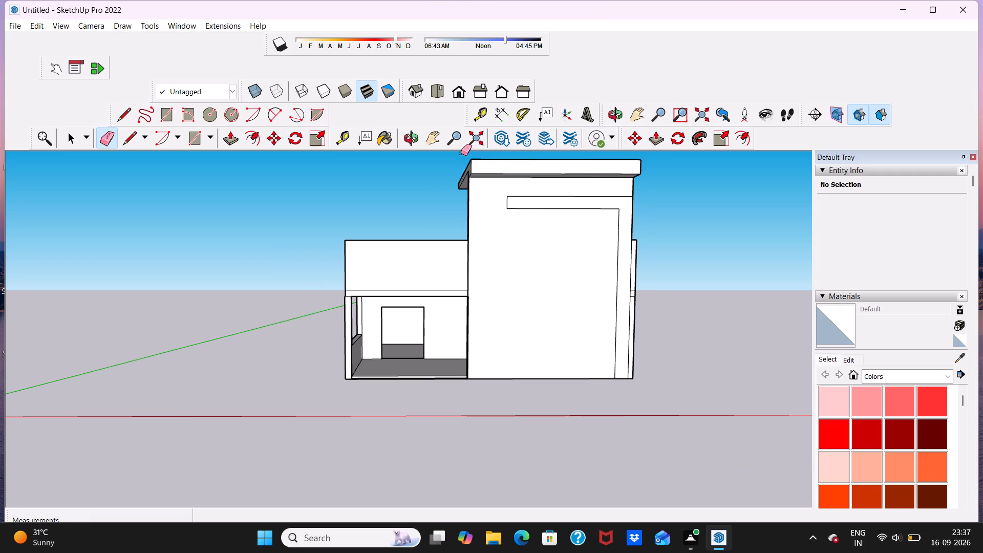
left_click(123, 113)
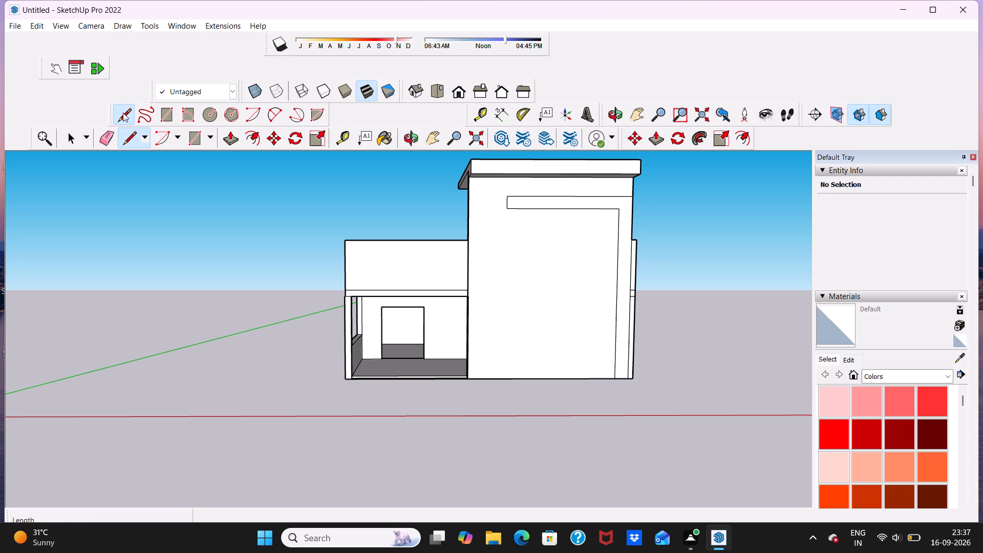
scroll(520, 196, "up", 2)
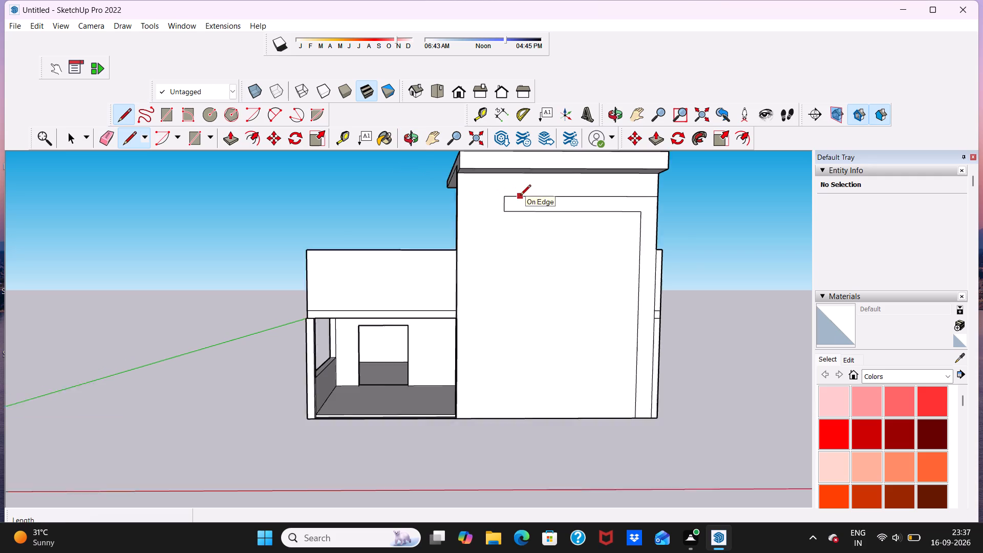
scroll(520, 196, "up", 4)
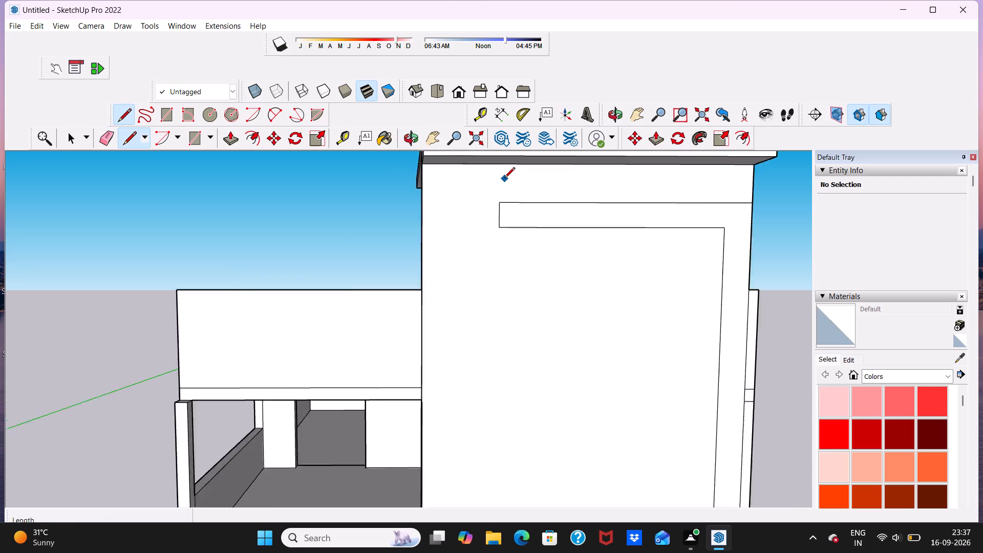
scroll(504, 179, "up", 3)
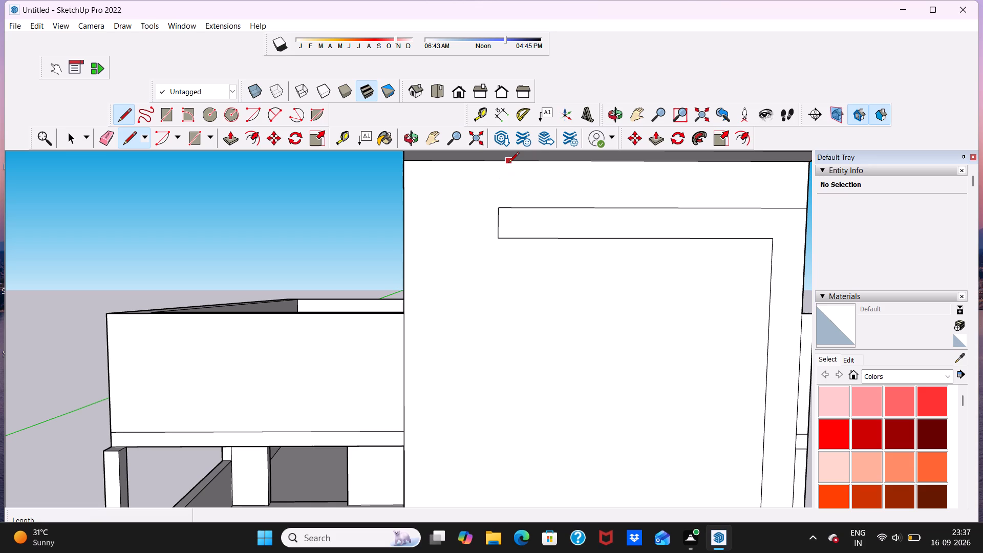
left_click(514, 164)
left_click(513, 205)
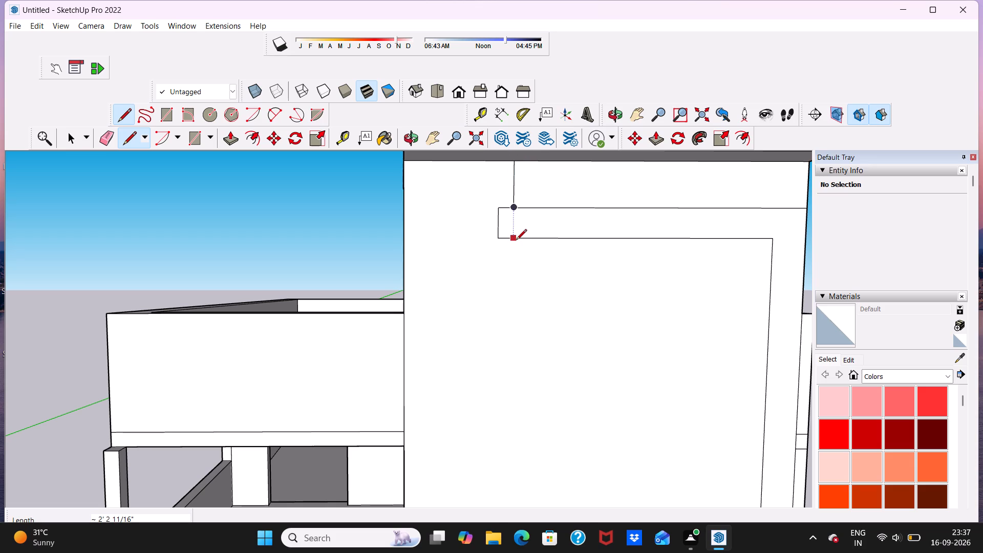
Continue that vertical line below the horizontal band, about 20' 5 1/8" from the band's bottom edge to the wall's base.
left_click(514, 241)
scroll(510, 294, "down", 8)
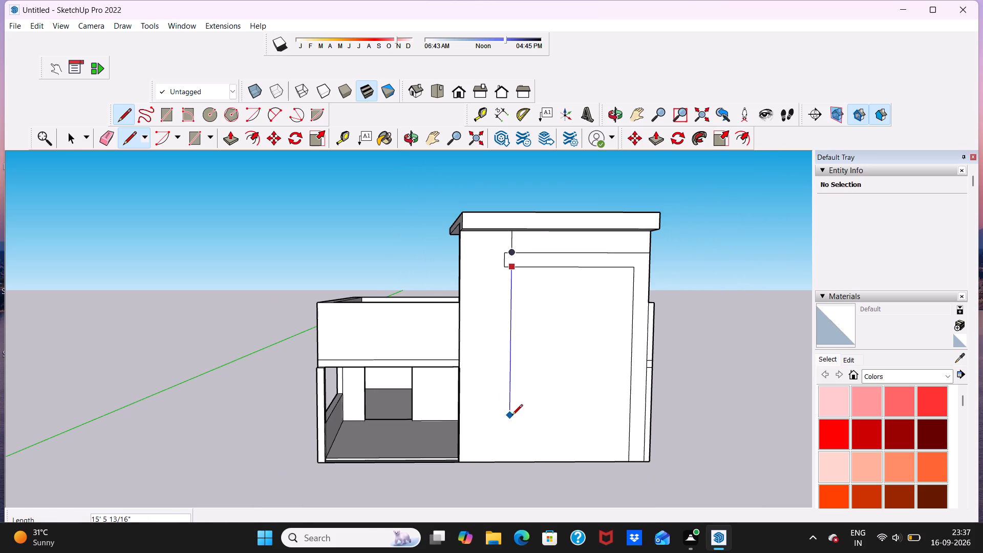
left_click(511, 457)
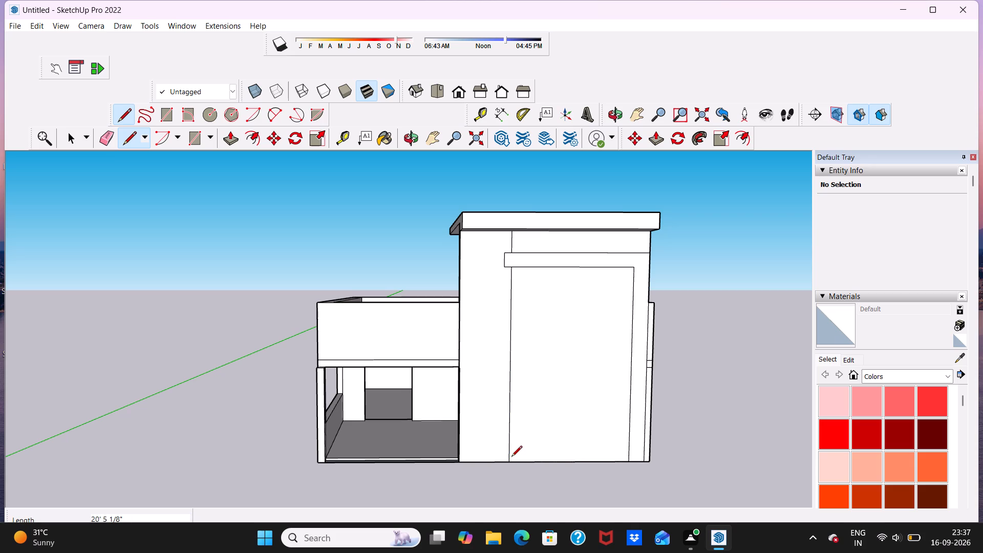
scroll(506, 472, "up", 18)
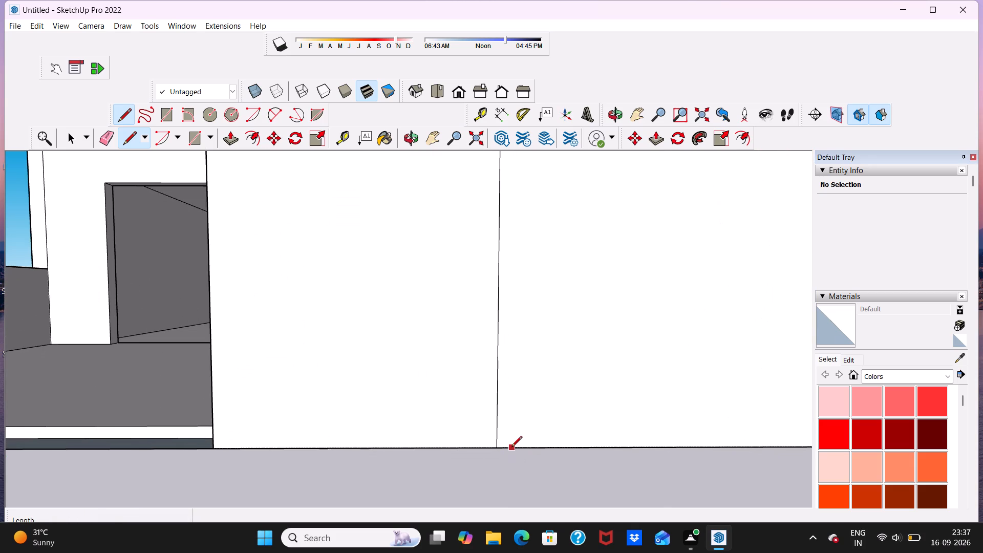
key("space")
Draw a second vertical line about 2' 2 11/16" from the overhang to the band's top edge, between the first line and the vertical band.
scroll(511, 448, "down", 20)
scroll(511, 448, "down", 2)
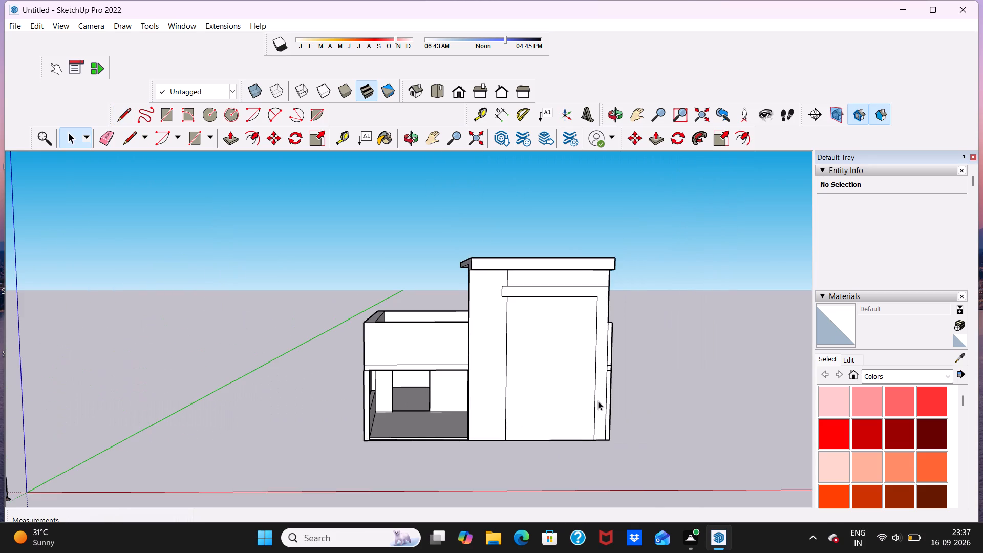
scroll(598, 401, "up", 4)
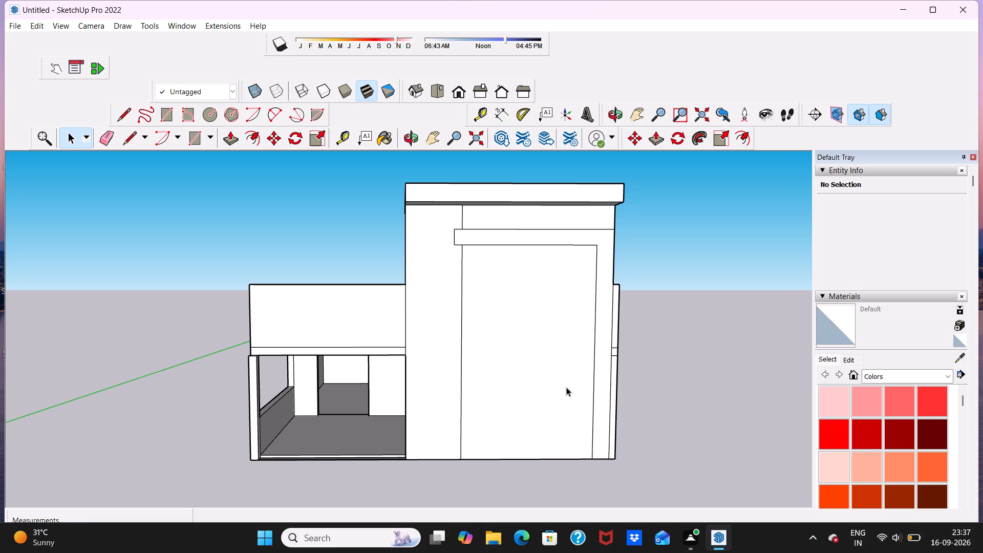
scroll(521, 307, "up", 3)
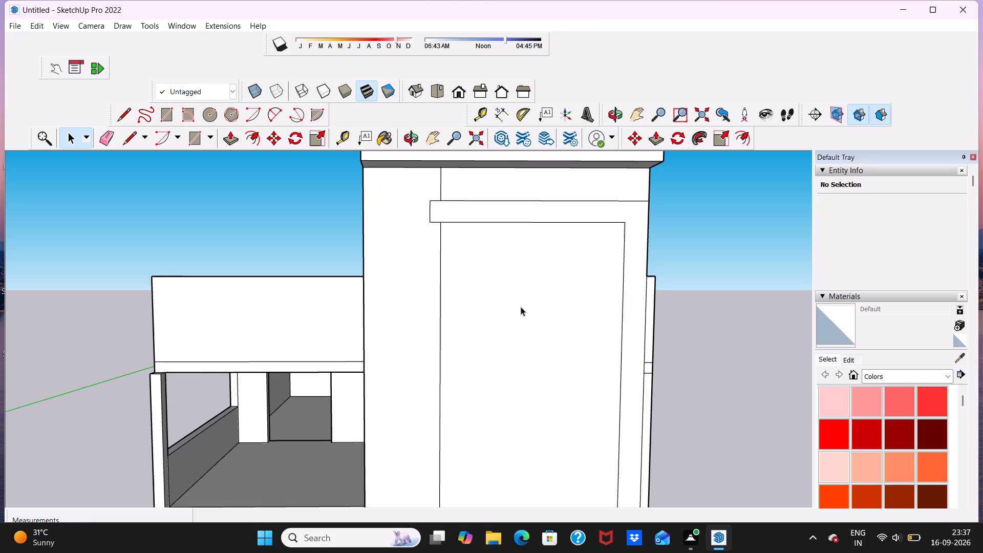
scroll(499, 298, "down", 4)
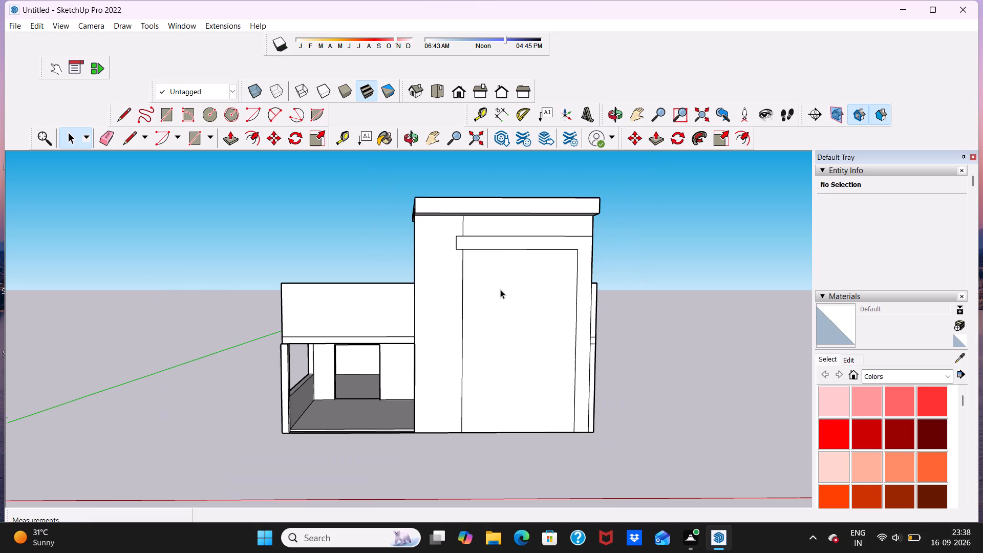
scroll(500, 289, "down", 1)
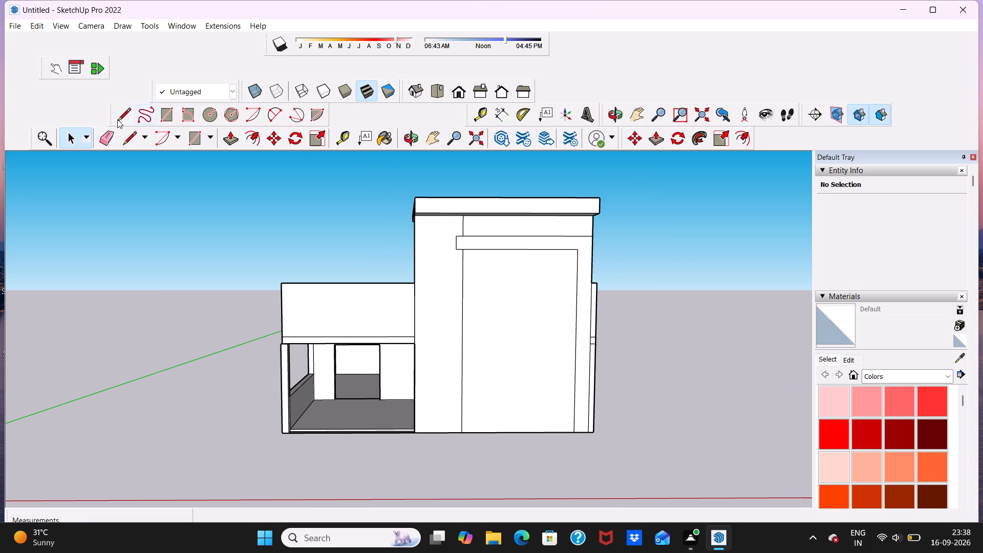
left_click(117, 114)
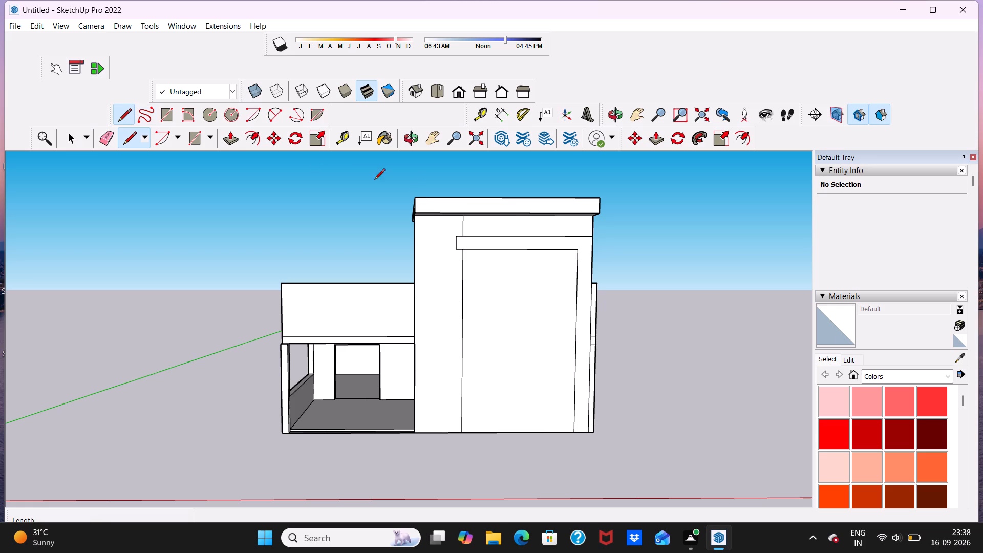
scroll(556, 223, "up", 4)
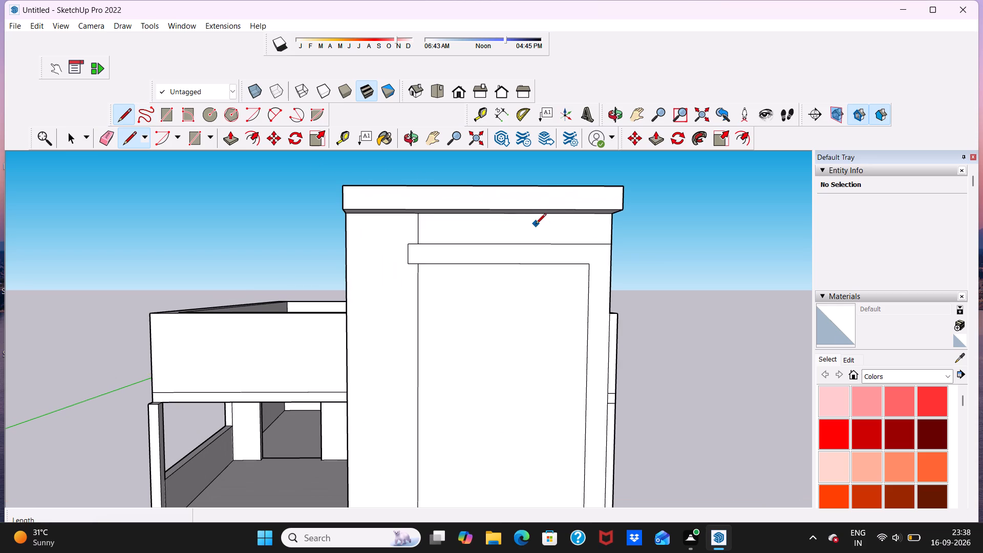
scroll(537, 222, "up", 5)
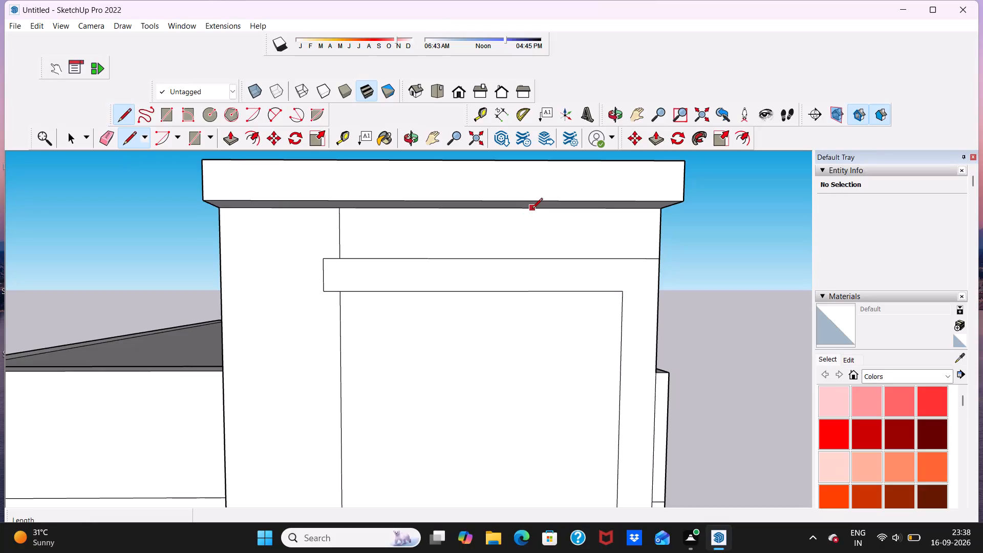
left_click(532, 209)
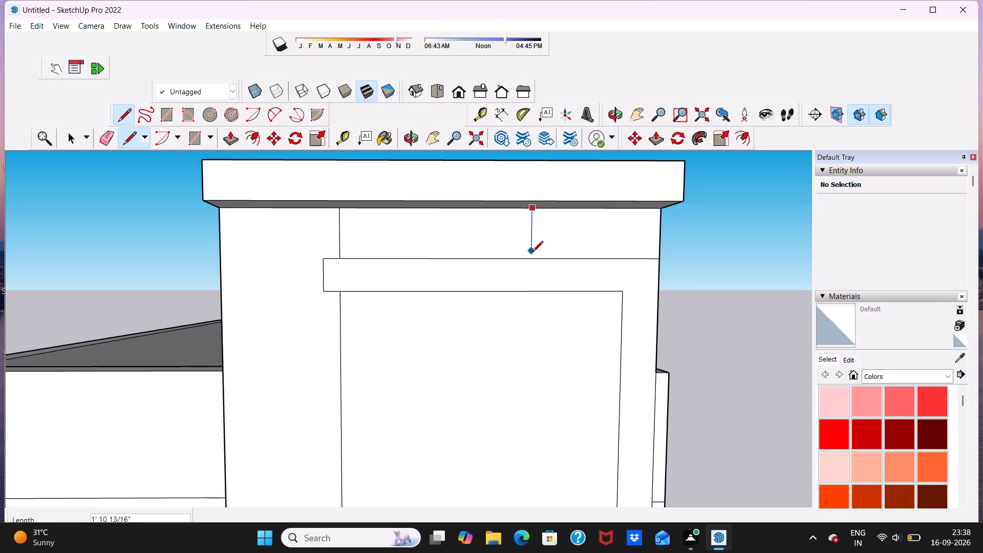
left_click(531, 256)
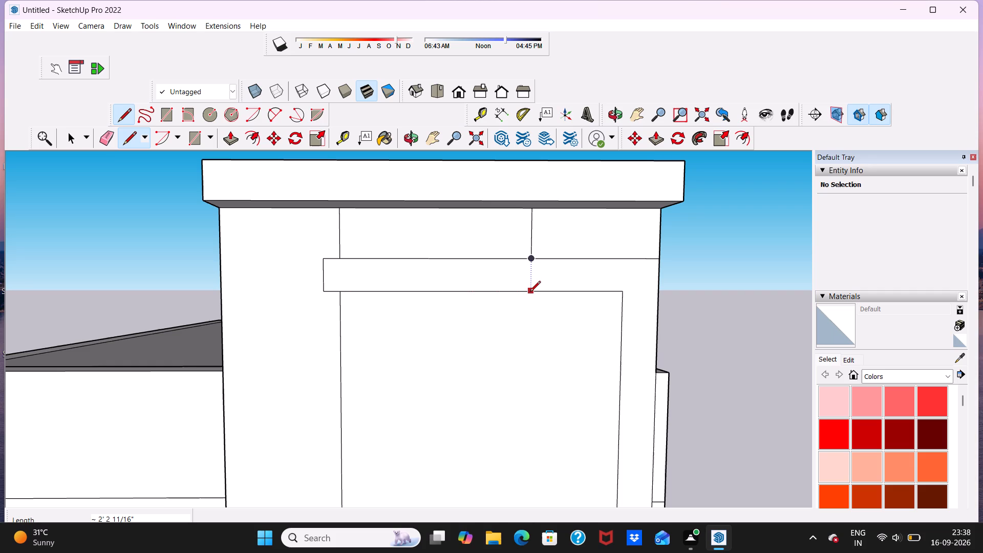
Continue the second vertical line below the horizontal band, about 20' 5 1/8" from the band's bottom edge to the wall's base.
left_click(530, 292)
scroll(538, 338, "down", 7)
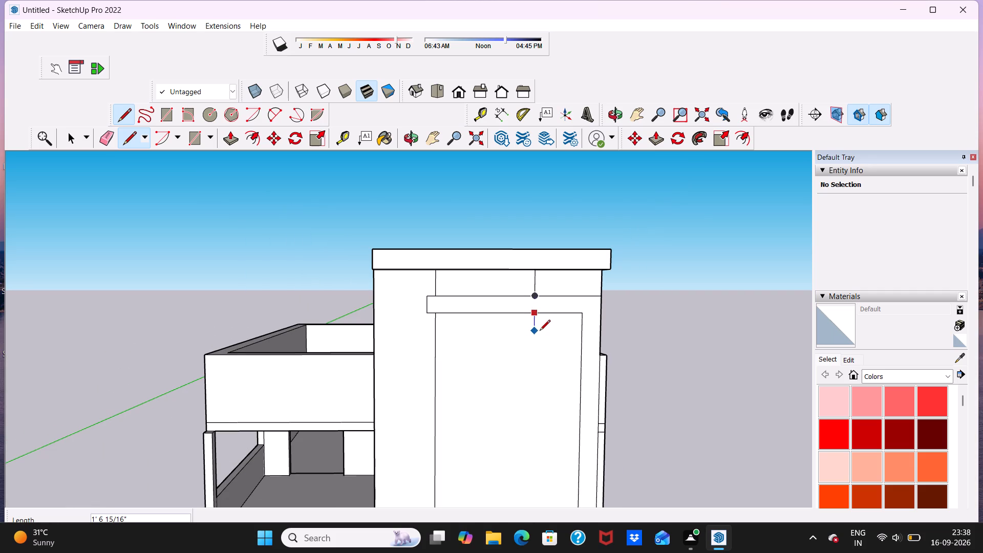
scroll(540, 331, "down", 4)
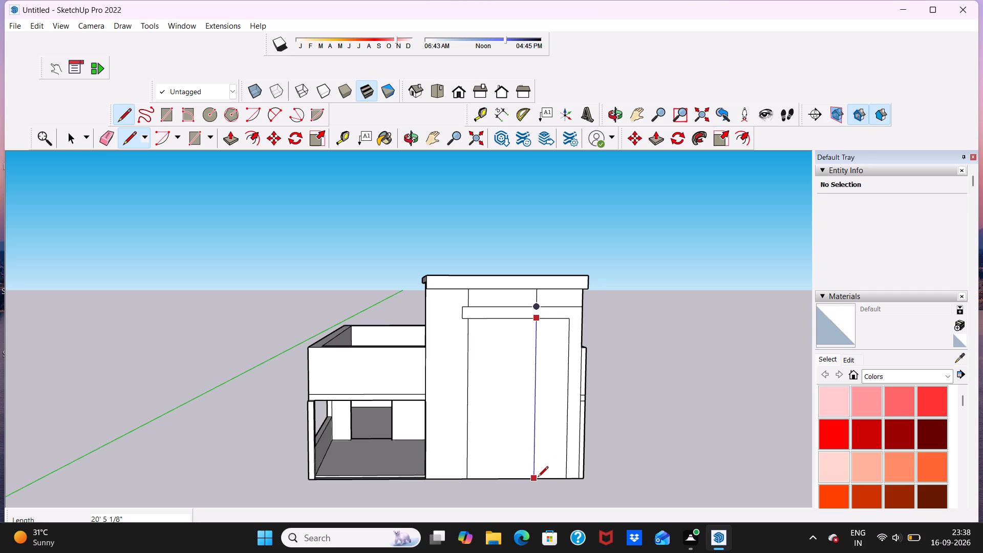
left_click(537, 478)
key("space")
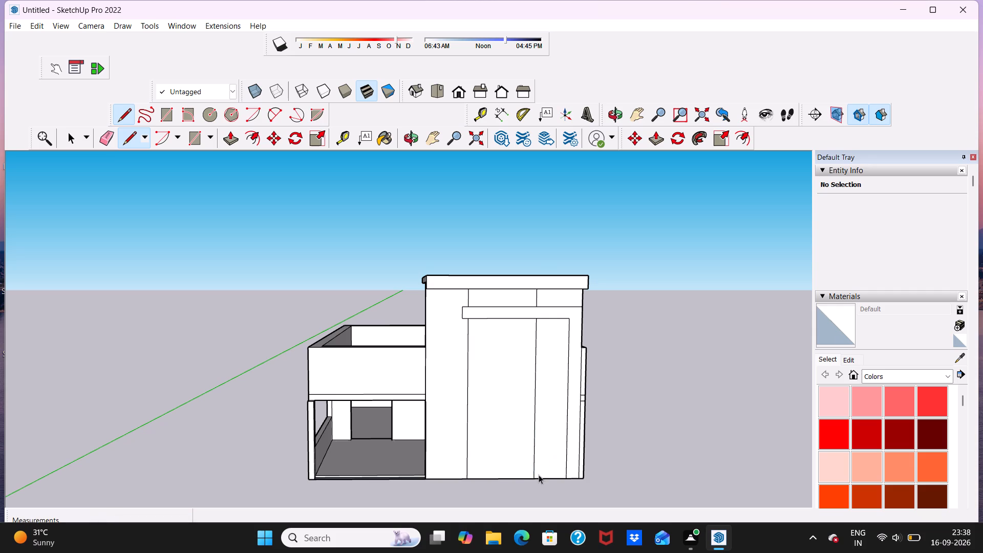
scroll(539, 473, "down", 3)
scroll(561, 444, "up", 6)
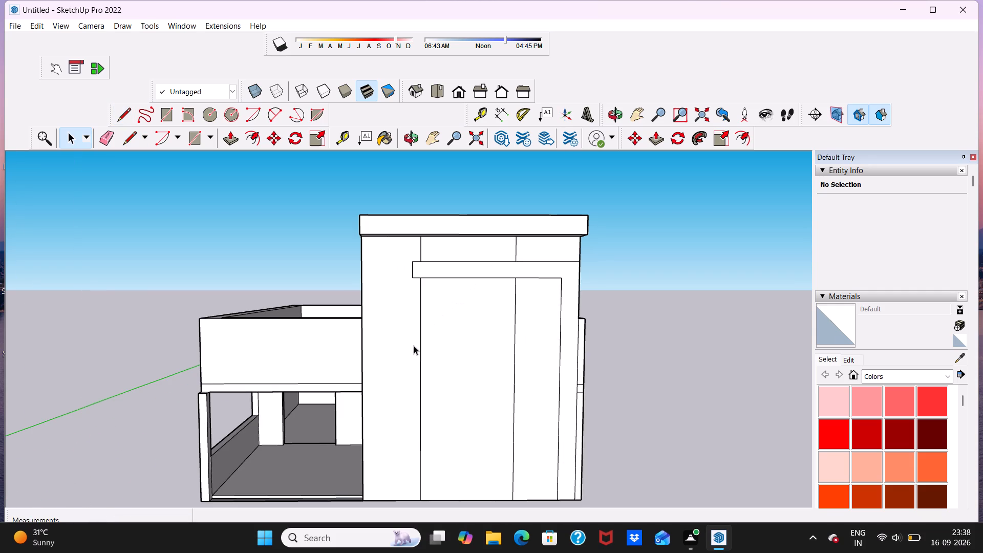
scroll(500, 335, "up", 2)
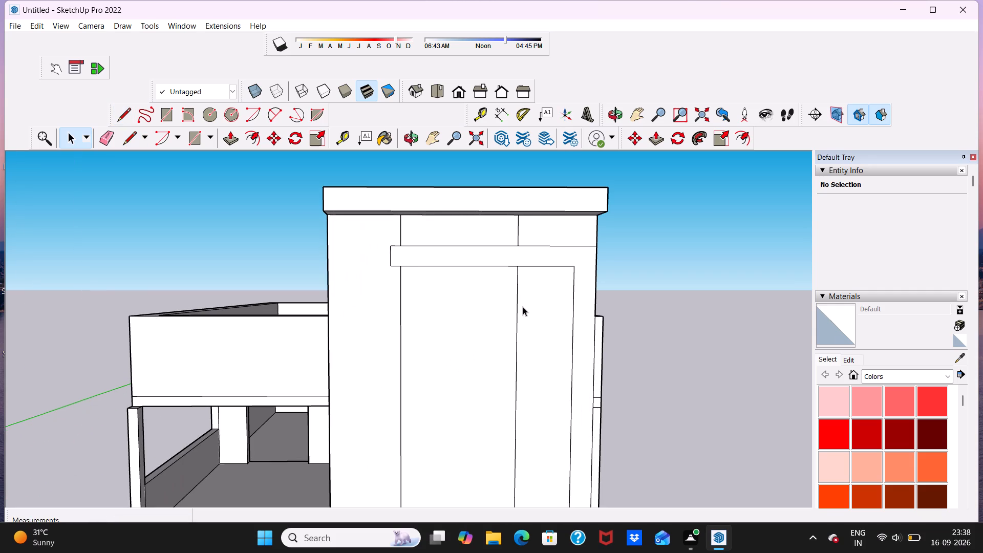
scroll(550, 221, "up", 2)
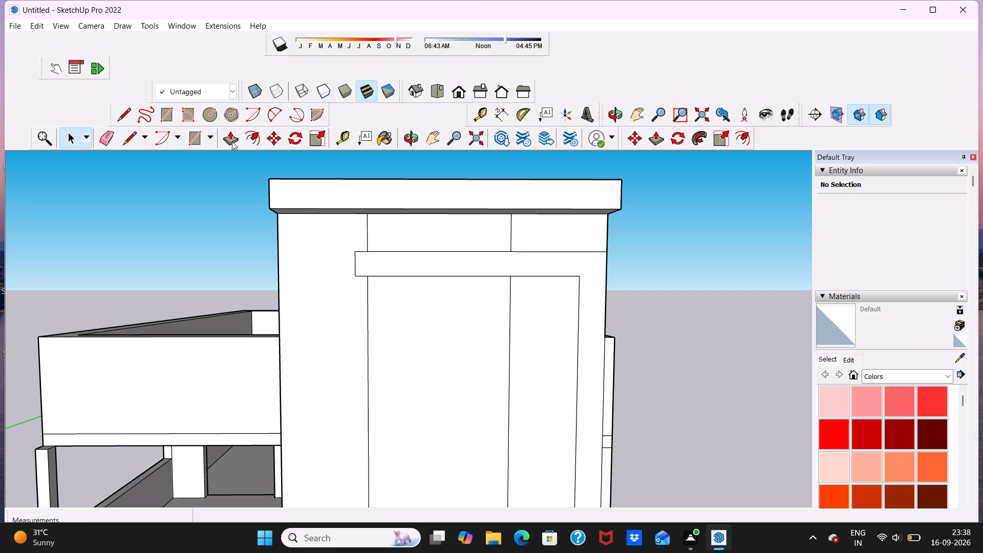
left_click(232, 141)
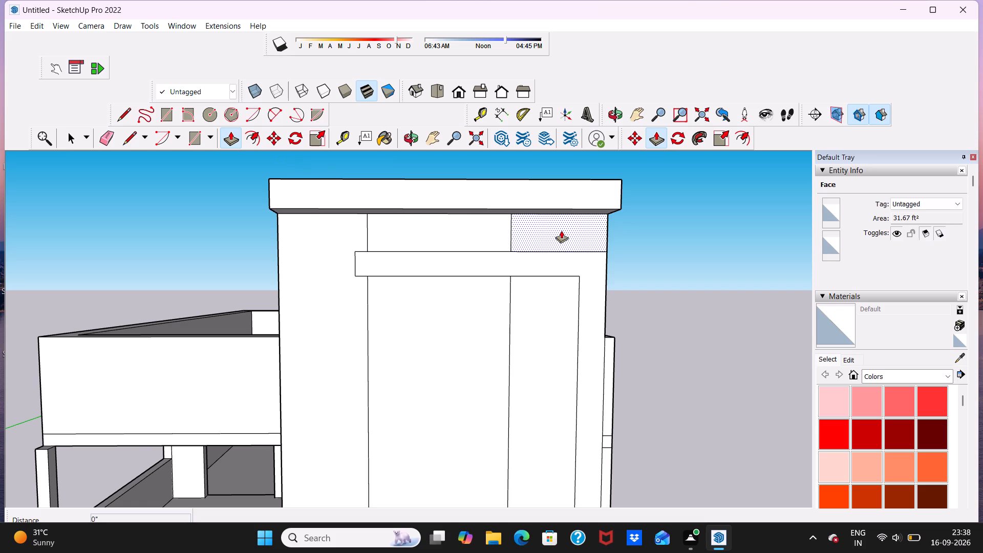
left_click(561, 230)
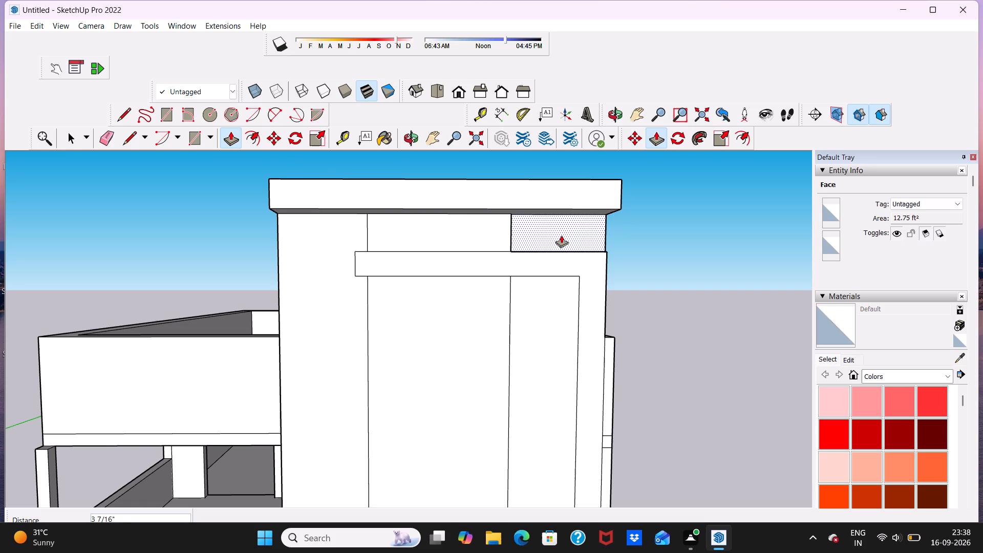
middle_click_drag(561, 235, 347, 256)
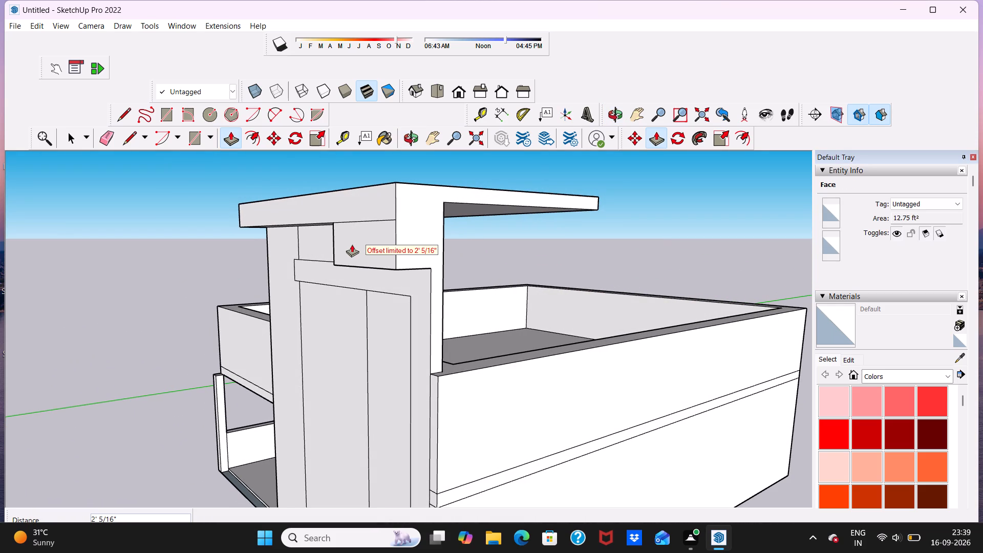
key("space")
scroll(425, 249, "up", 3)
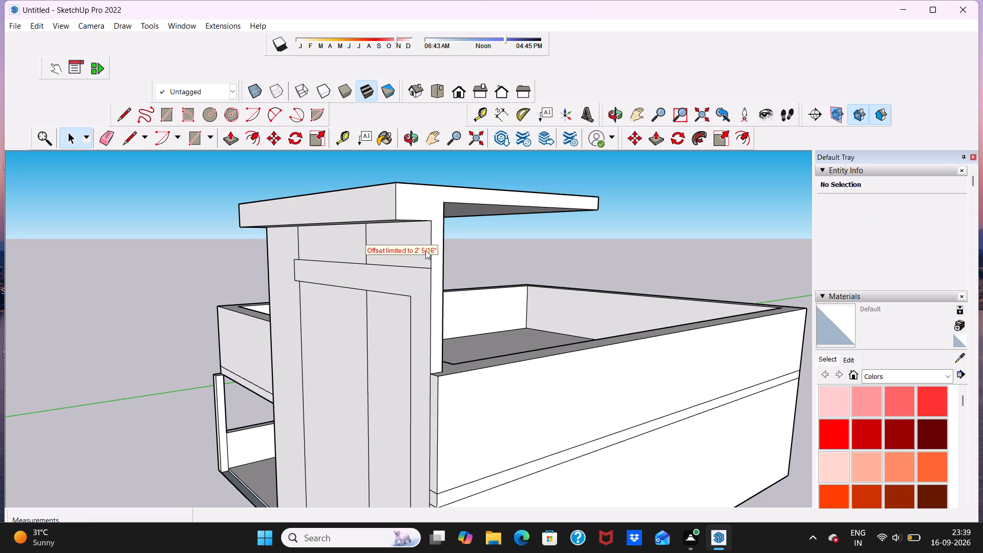
Push/Pull the panels above and below the horizontal band, between the second vertical line and the vertical band, outward about 7 1/16".
scroll(425, 250, "up", 8)
left_click(230, 138)
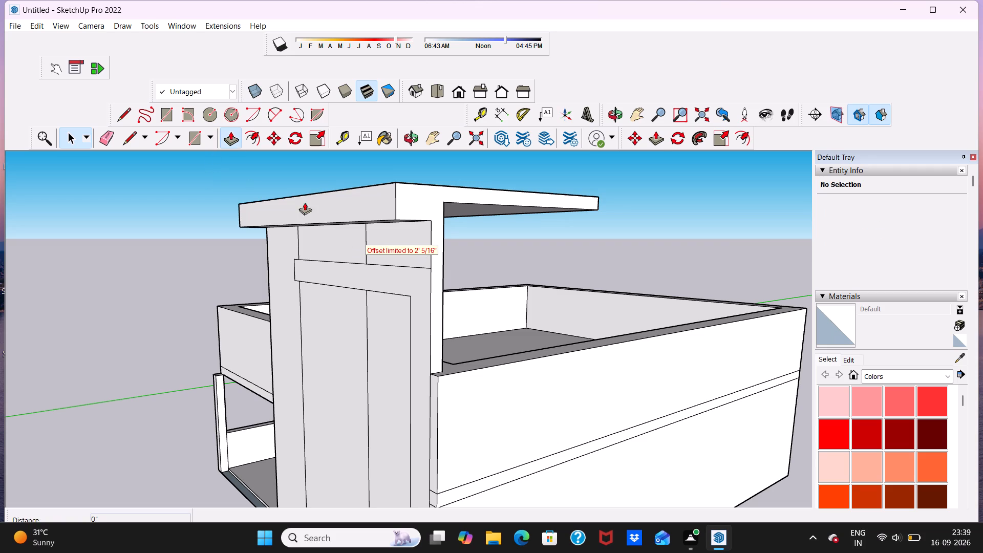
left_click(417, 247)
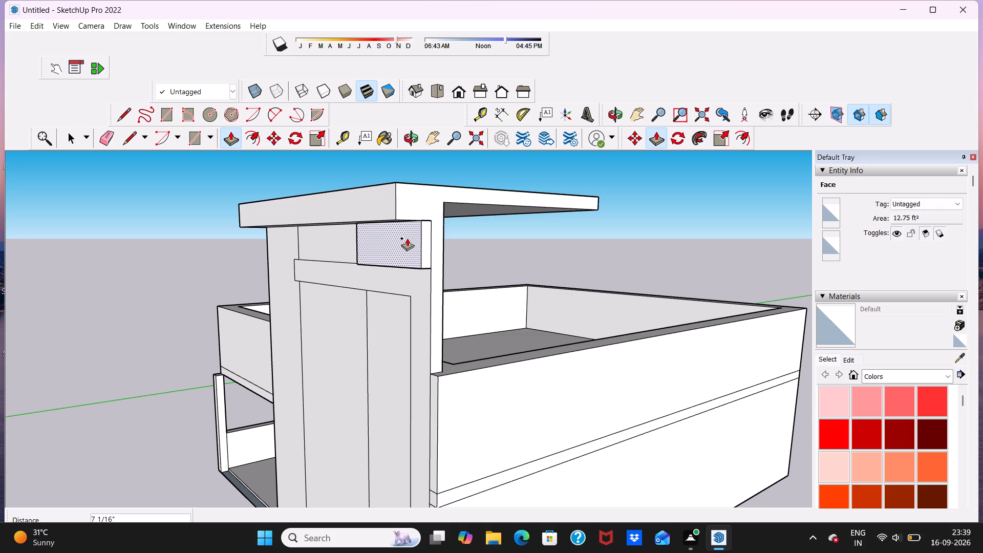
left_click(407, 238)
left_click(398, 313)
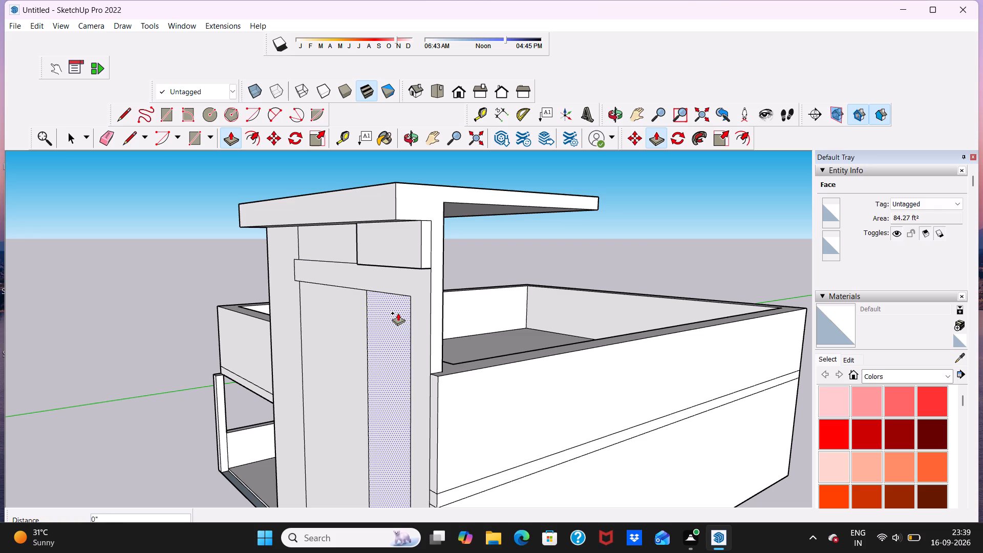
left_click(359, 263)
scroll(424, 267, "down", 10)
scroll(414, 351, "up", 9)
scroll(402, 326, "down", 6)
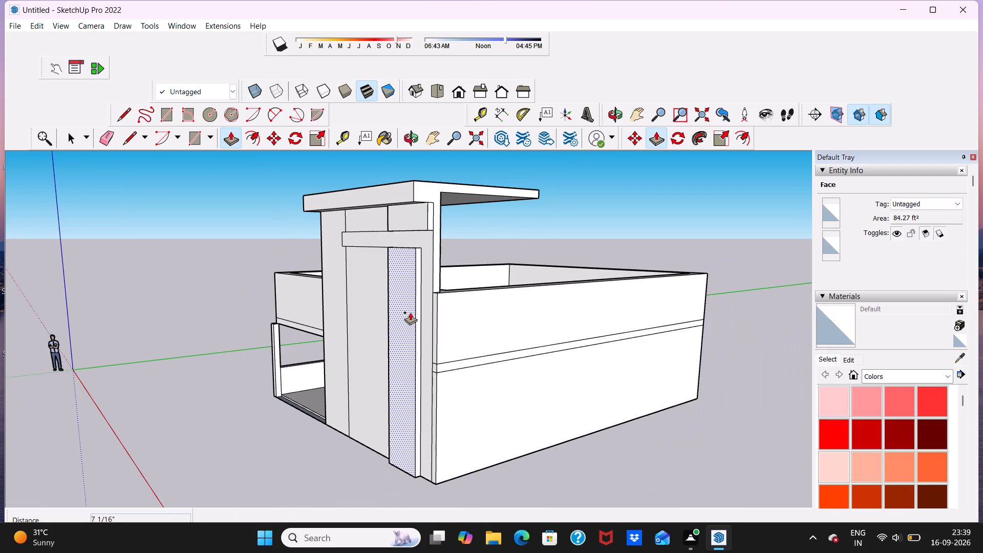
key("space")
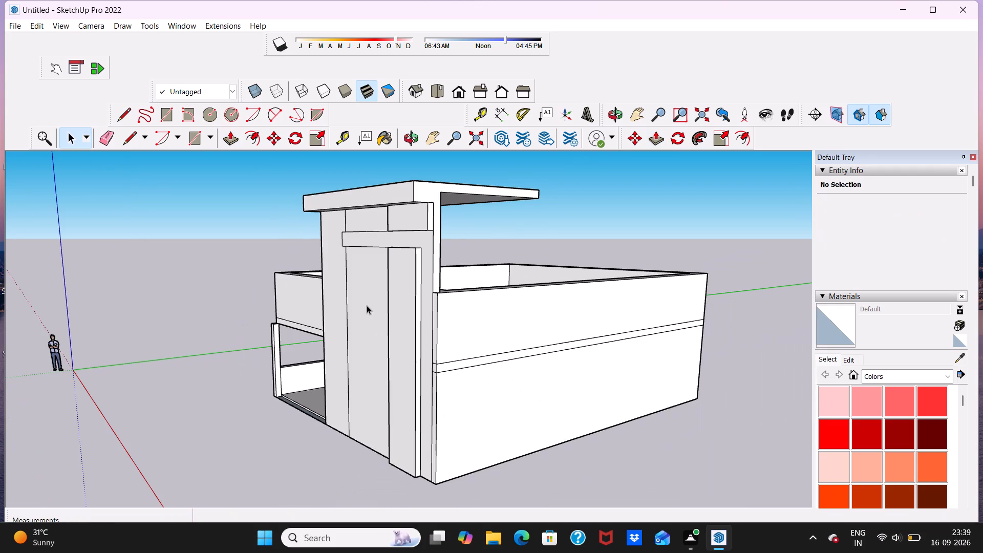
Push/Pull the L-shaped facade band outward from the front wall by about 1' 3 1/16".
middle_click_drag(367, 304, 529, 323)
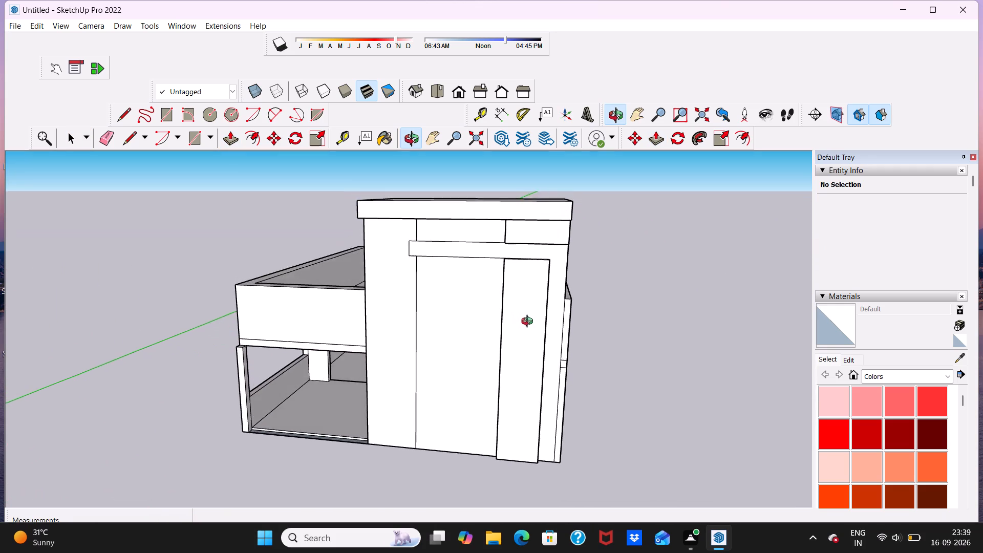
middle_click_drag(529, 323, 541, 302)
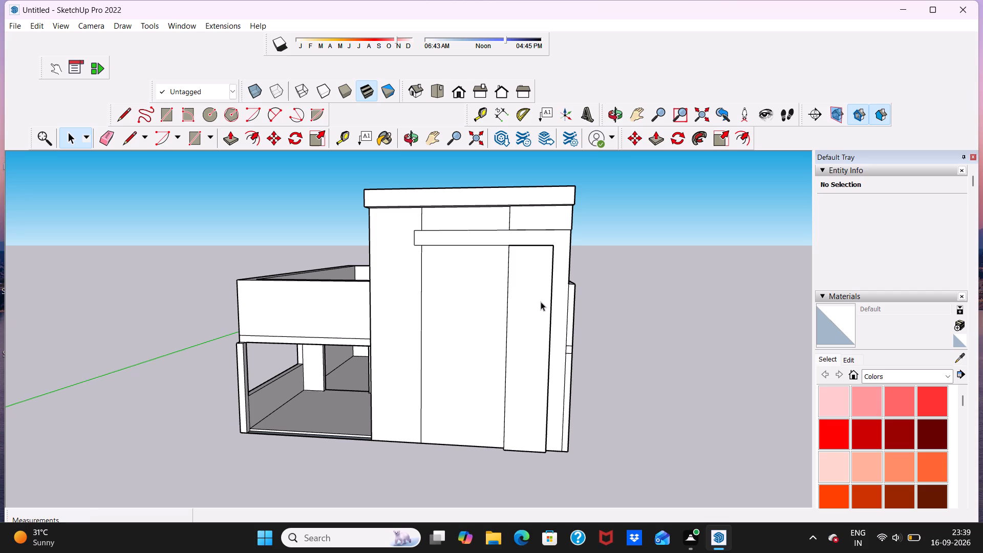
scroll(542, 297, "down", 3)
scroll(544, 308, "up", 5)
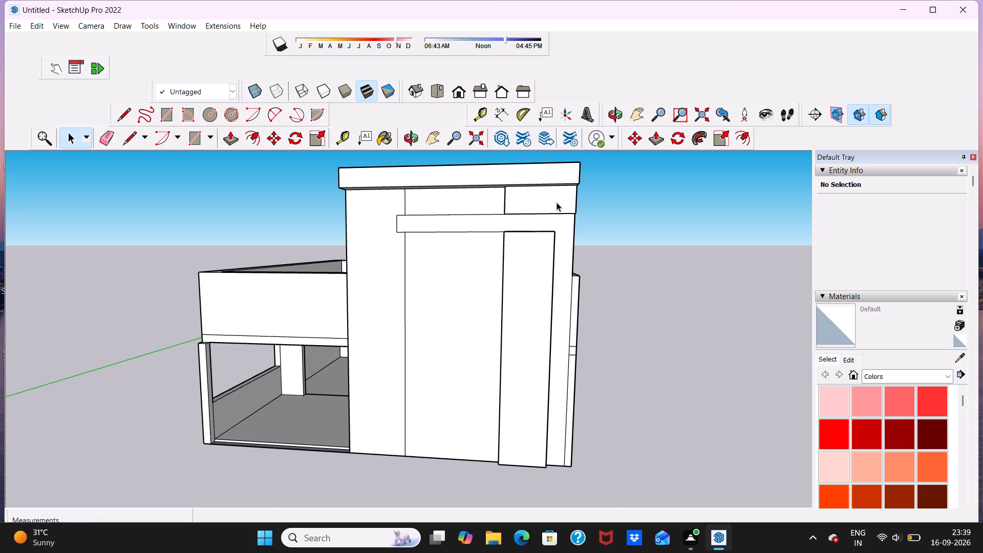
left_click(223, 140)
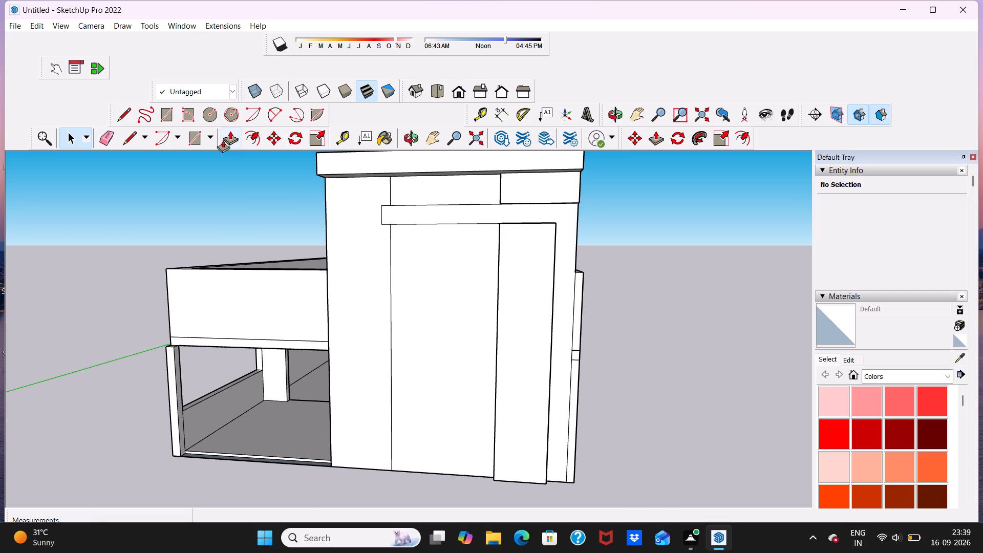
middle_click_drag(668, 261, 504, 279)
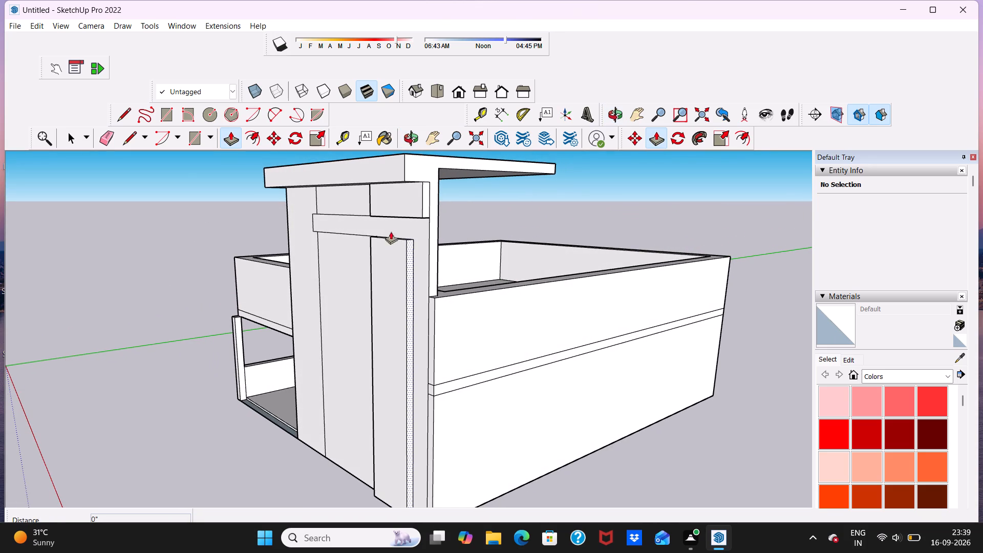
left_click(417, 220)
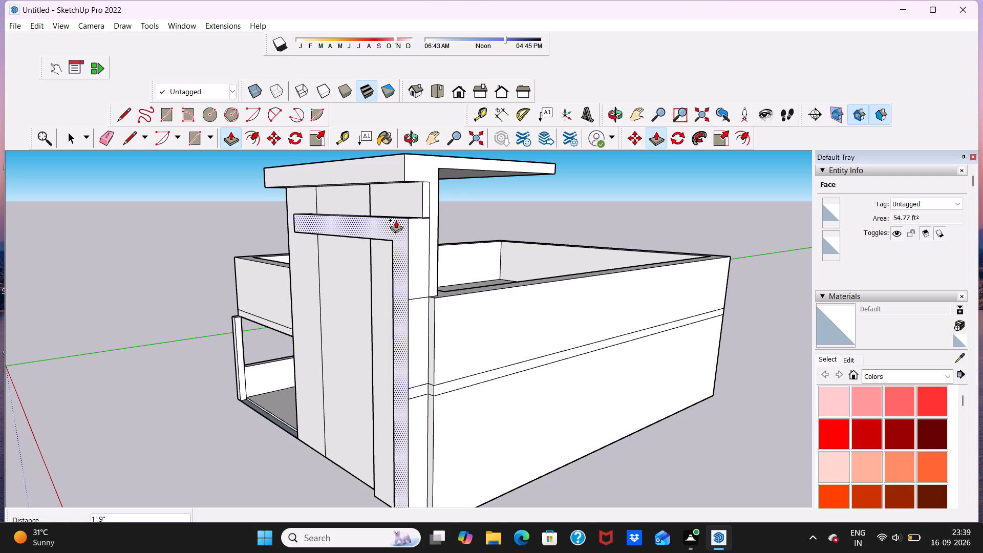
middle_click_drag(395, 221, 342, 235)
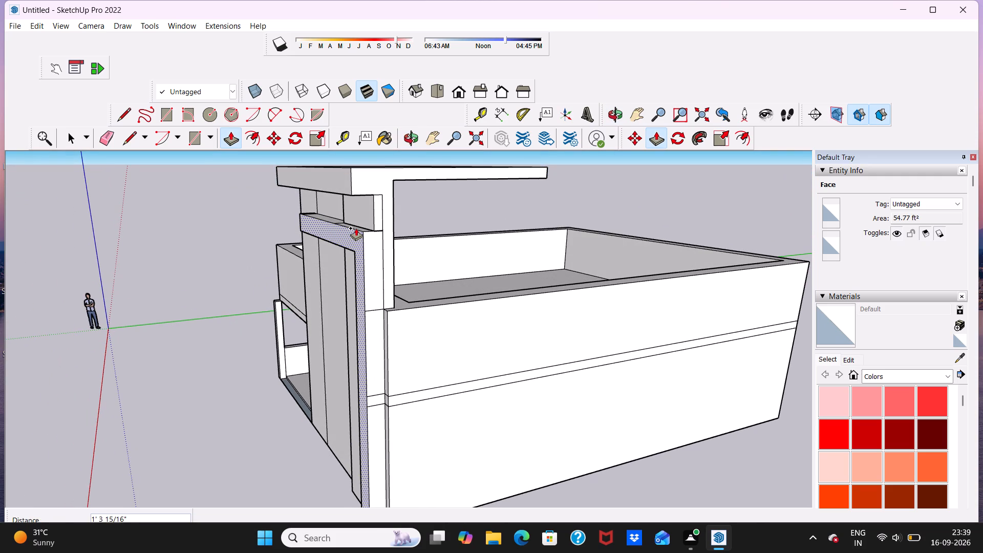
left_click(357, 227)
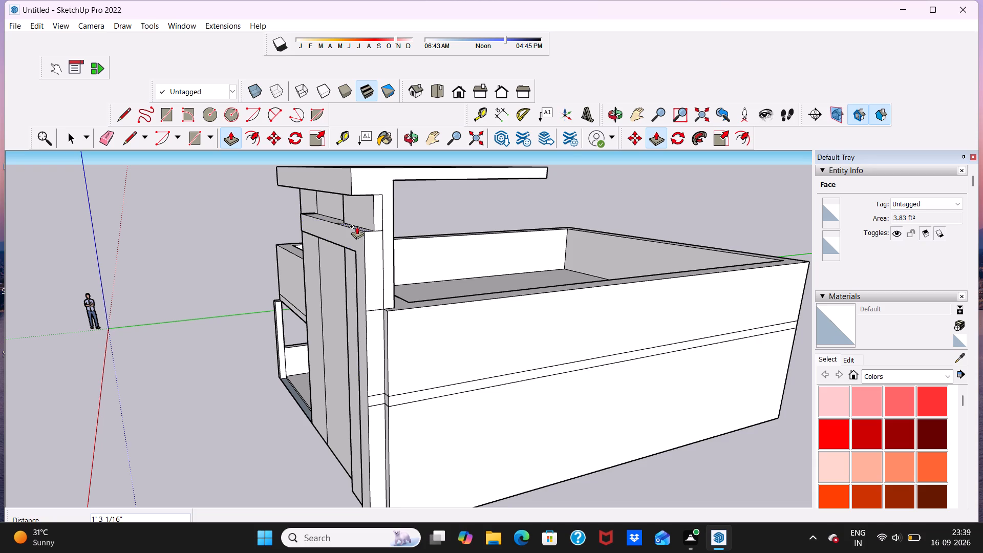
key("space")
Paint the two raised panels above and below the horizontal band with Blinds Wood Natural from the Window Coverings materials.
middle_click_drag(330, 253, 482, 236)
scroll(490, 229, "down", 3)
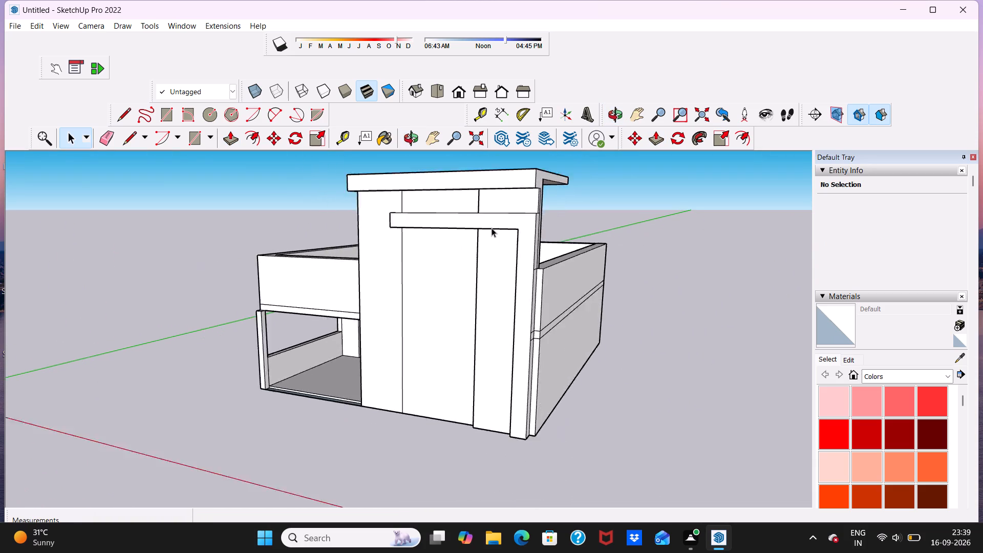
scroll(491, 228, "down", 2)
middle_click_drag(463, 254, 495, 283)
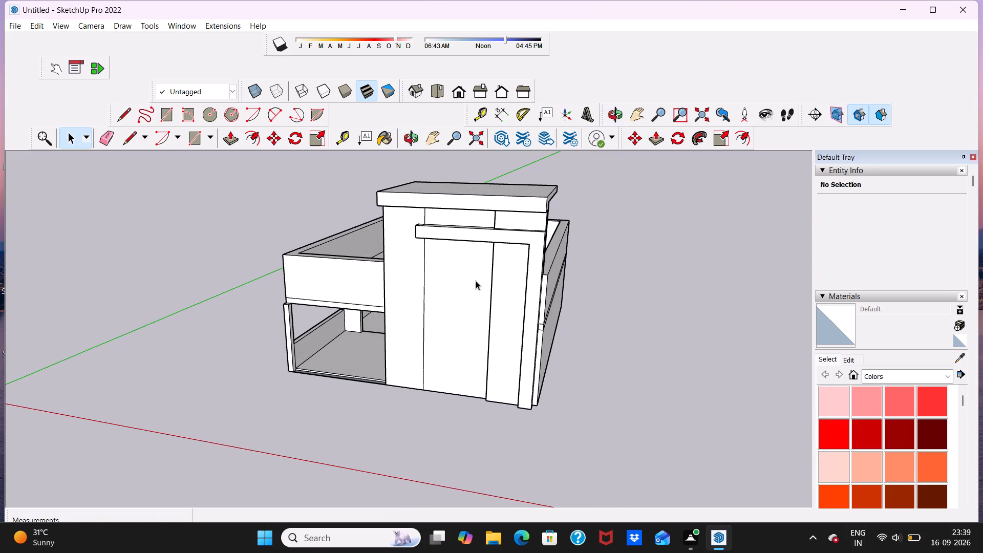
scroll(469, 275, "up", 3)
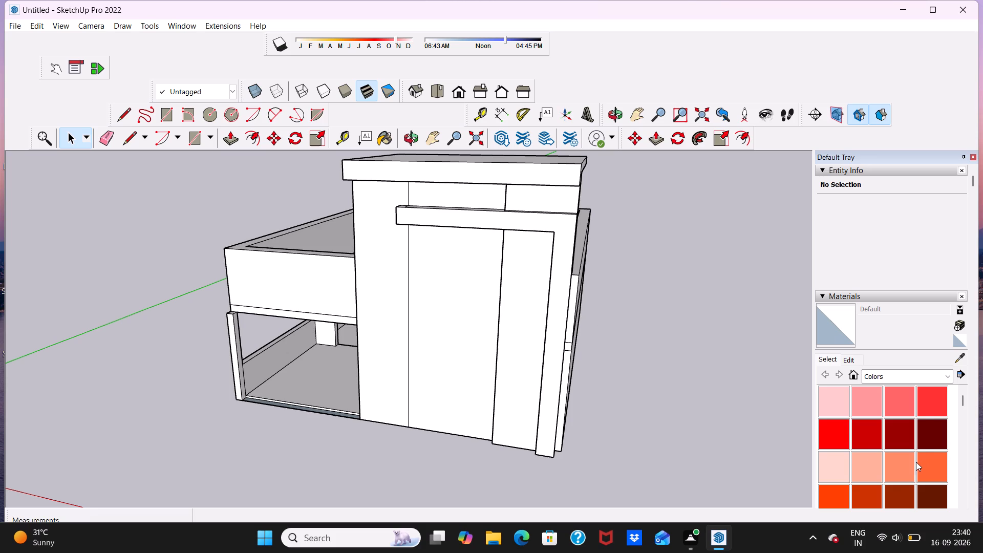
left_click(951, 374)
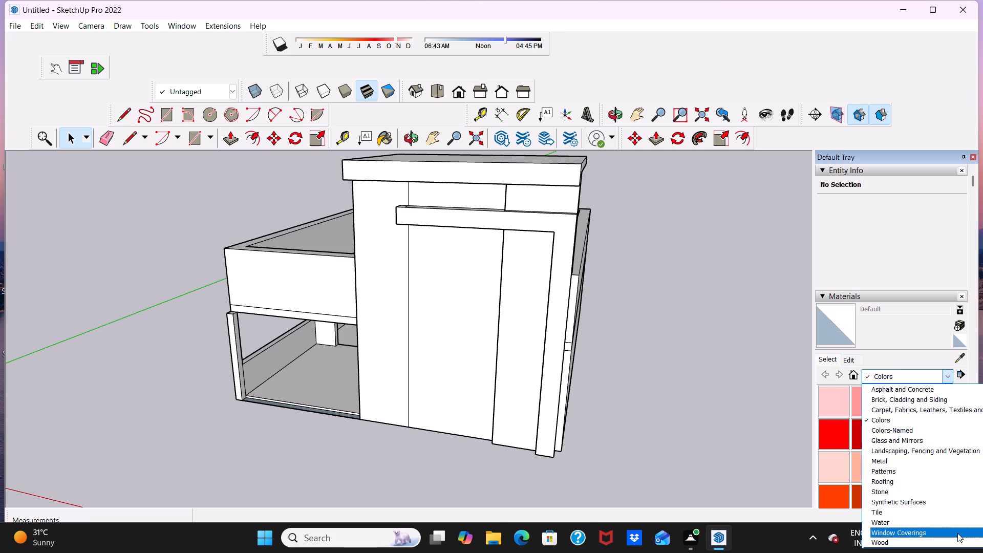
left_click(957, 533)
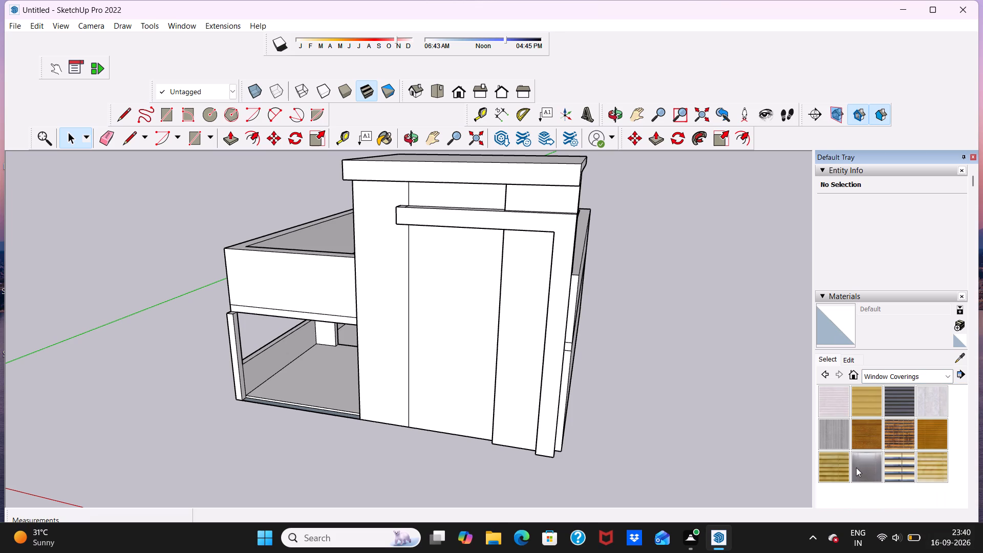
left_click(831, 461)
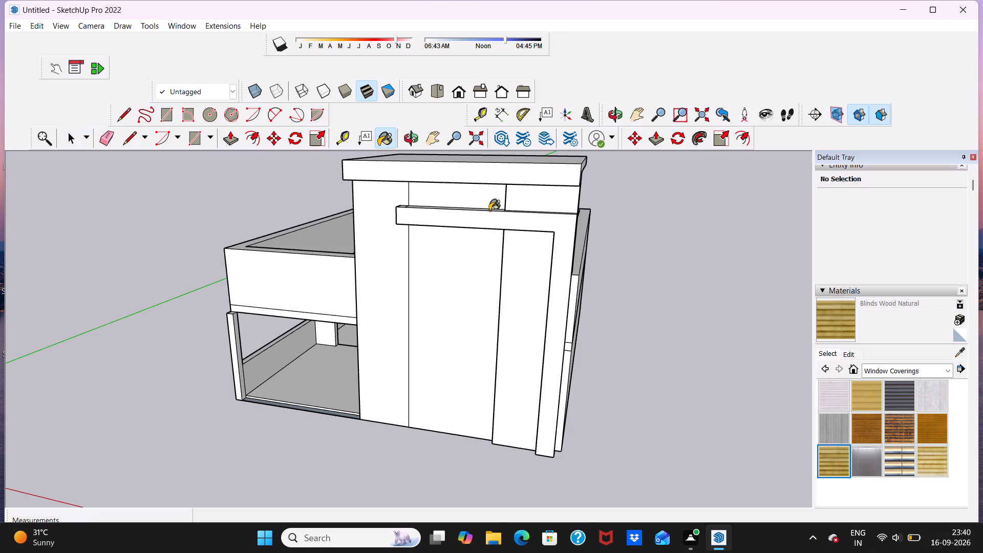
scroll(494, 219, "up", 1)
left_click(520, 269)
scroll(520, 269, "down", 5)
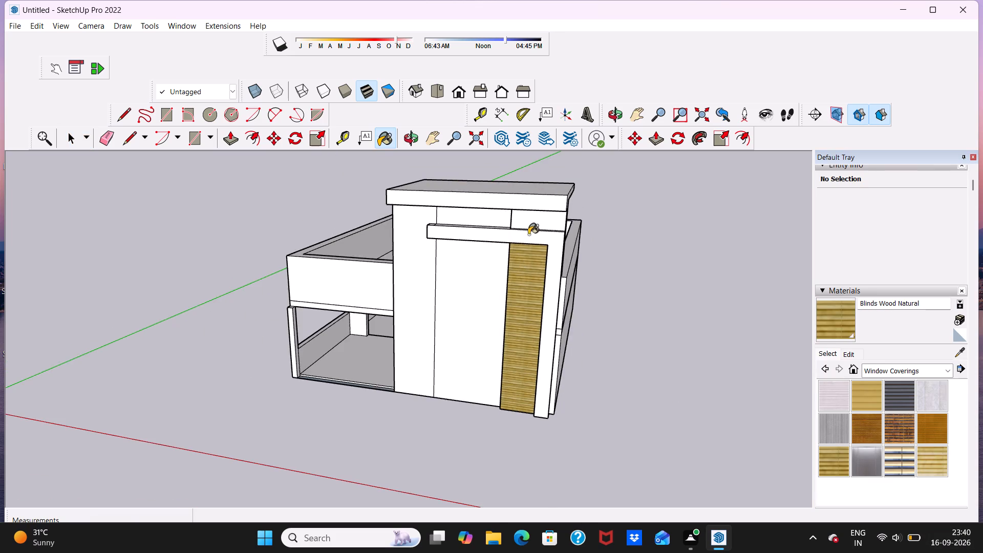
scroll(541, 220, "up", 5)
left_click(536, 229)
scroll(537, 229, "down", 5)
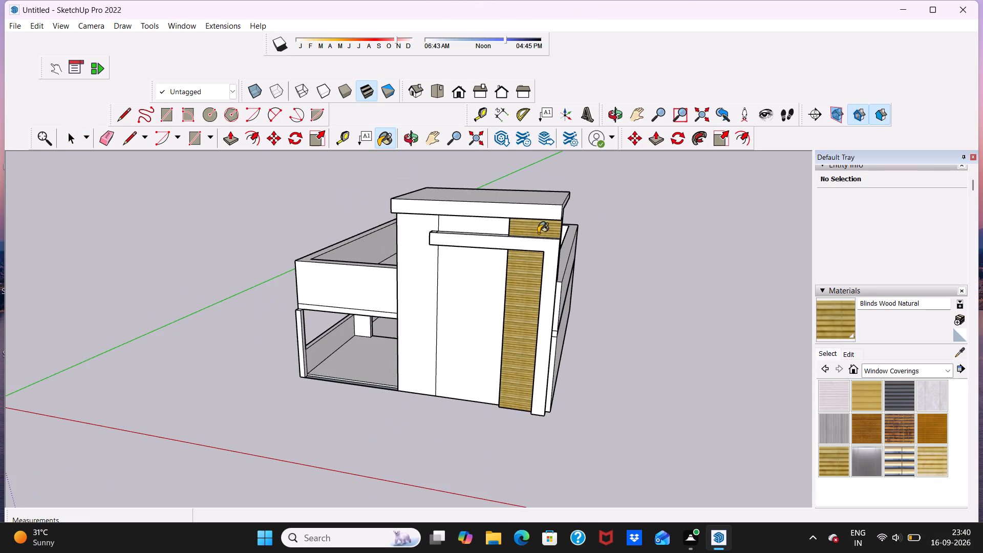
scroll(519, 244, "down", 4)
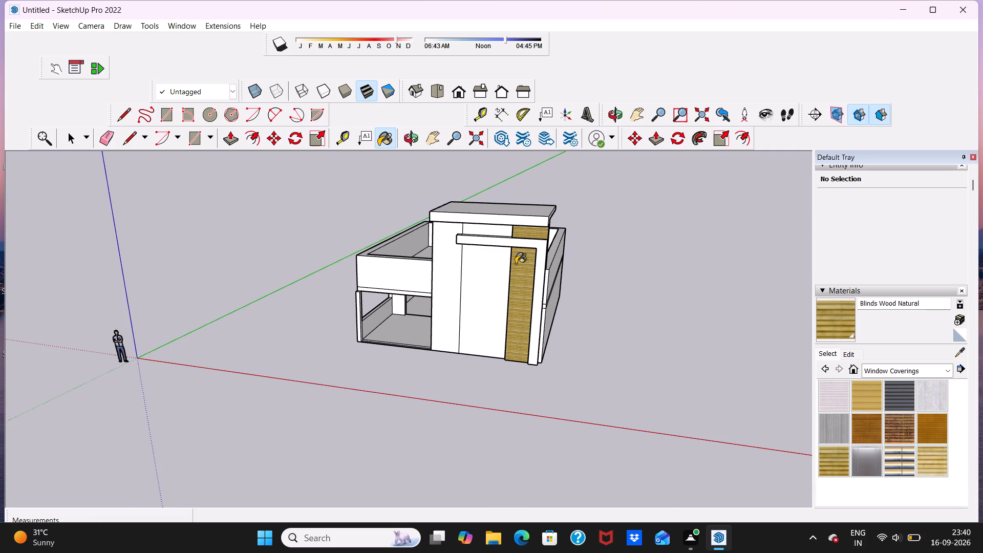
scroll(539, 353, "up", 2)
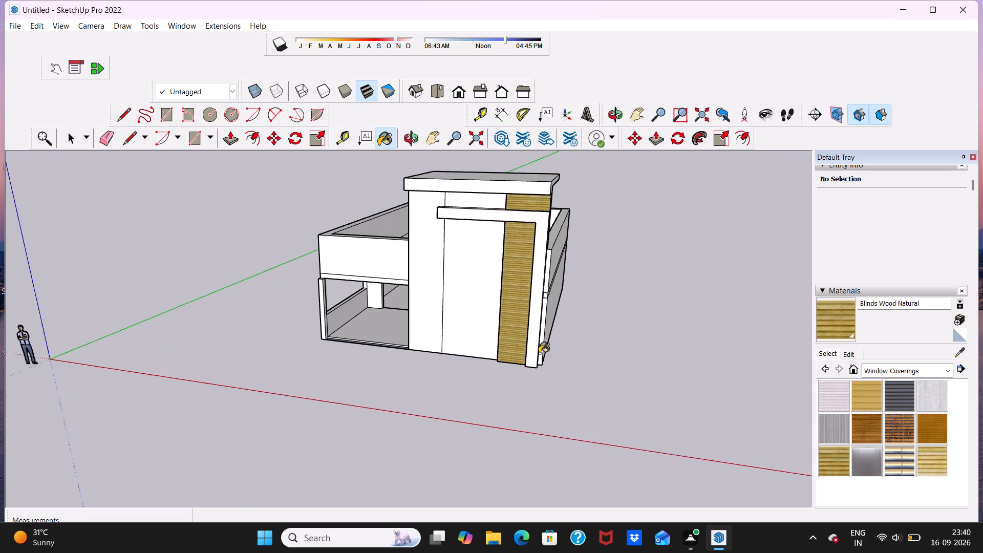
scroll(539, 353, "up", 1)
key("space")
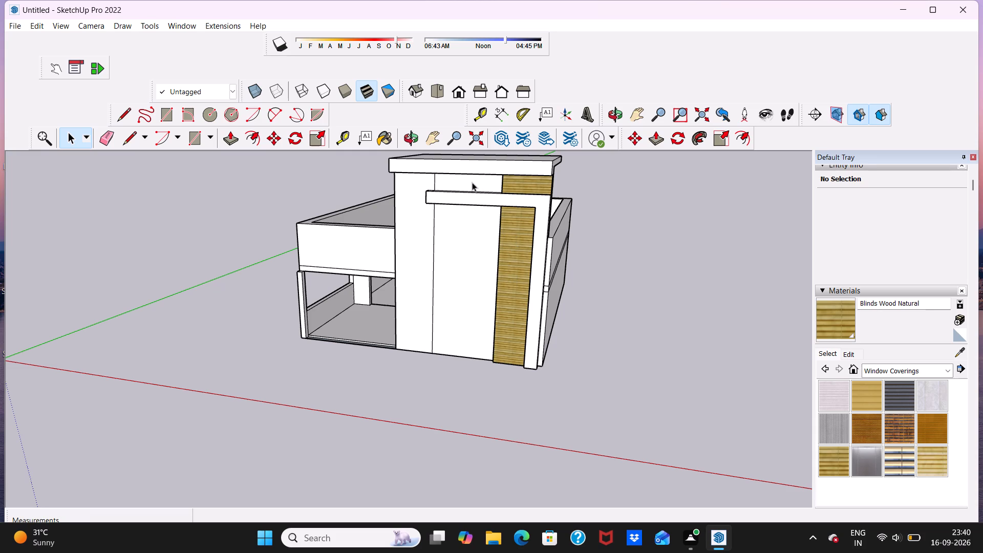
Push/Pull the front wall's plain end strip beside the open room outward about 6 15/16".
middle_click_drag(435, 276, 467, 236)
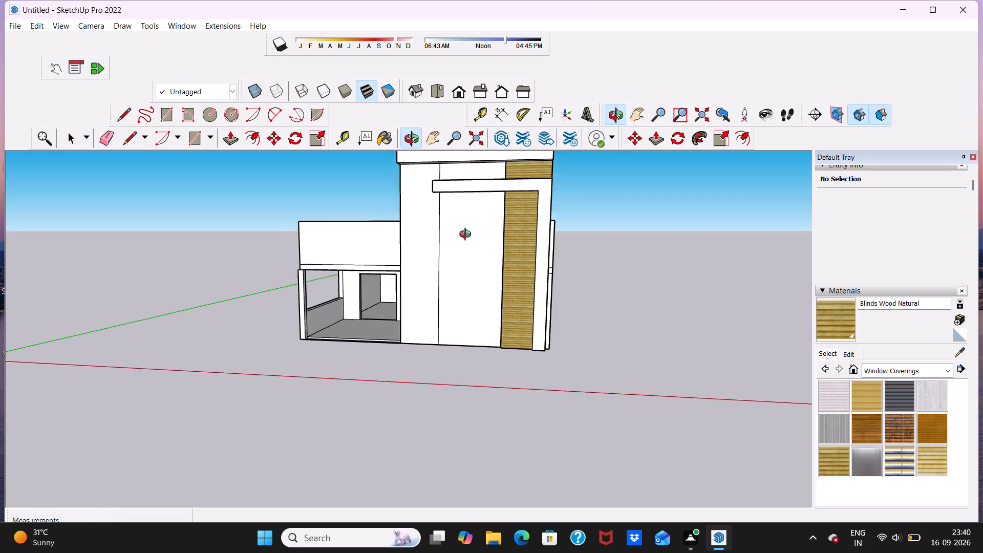
middle_click_drag(467, 236, 500, 227)
scroll(435, 225, "down", 4)
scroll(443, 189, "up", 7)
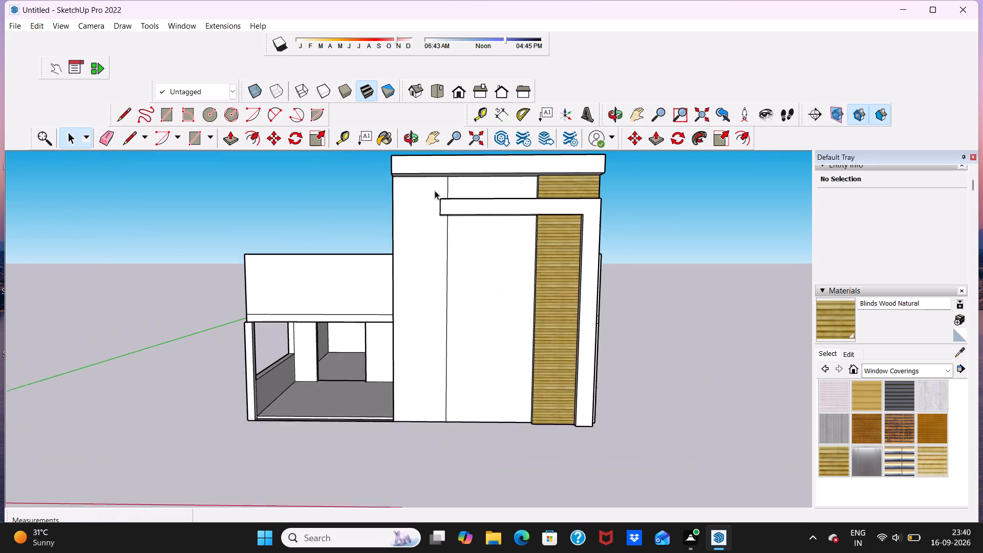
scroll(435, 190, "up", 1)
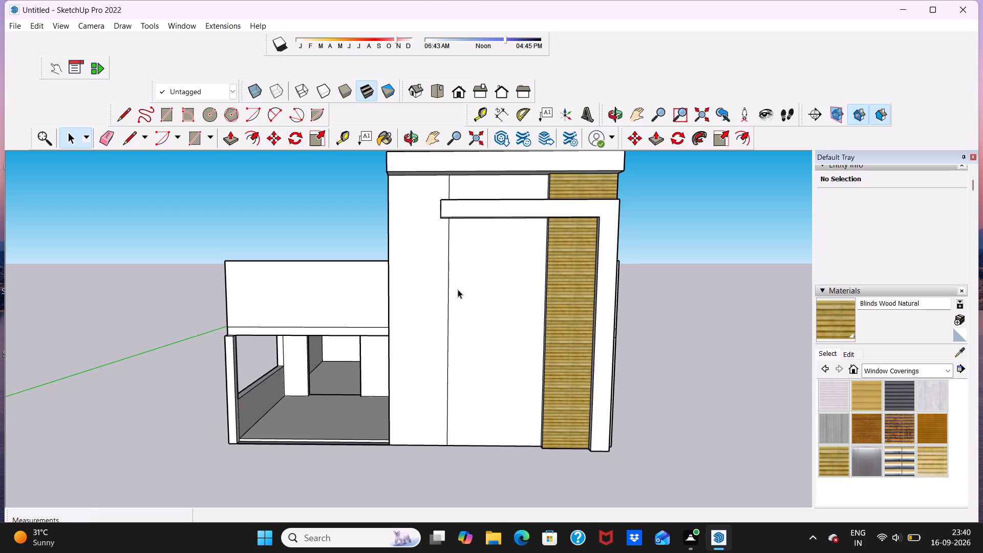
middle_click_drag(483, 278, 388, 305)
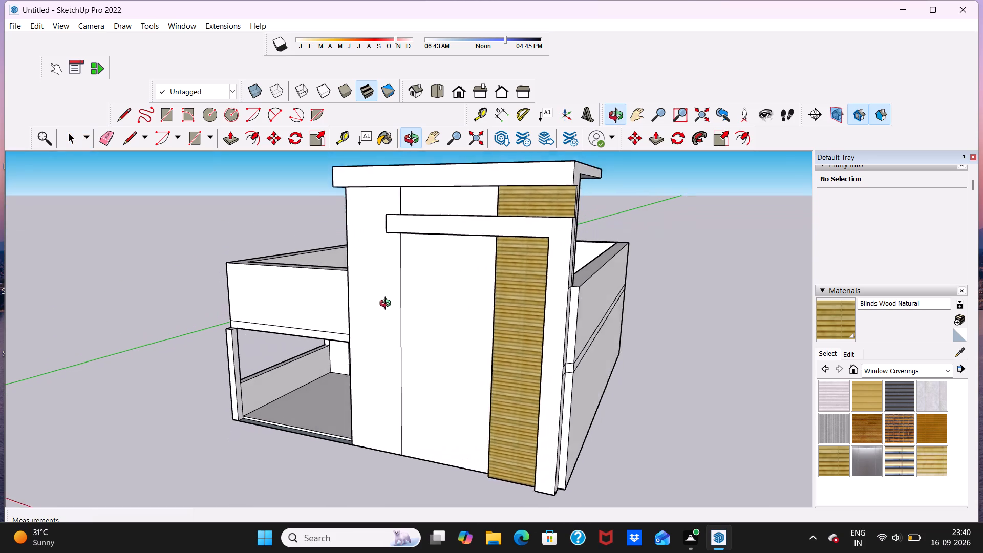
middle_click_drag(388, 305, 381, 309)
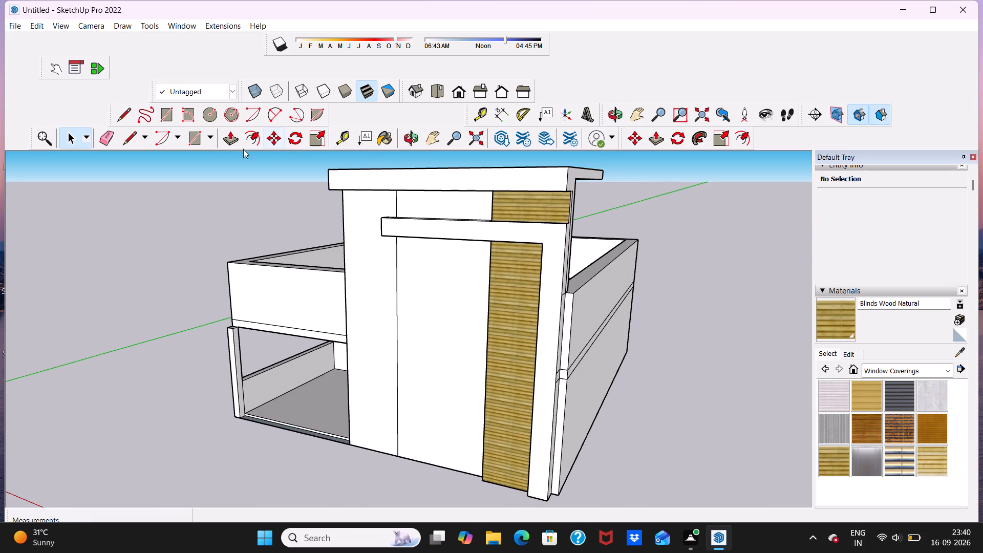
left_click(224, 136)
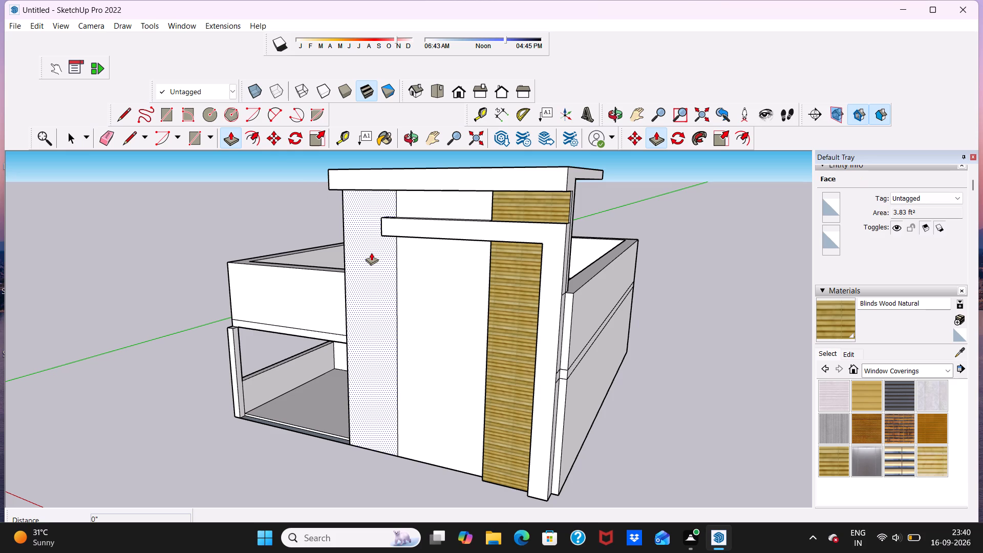
left_click(371, 252)
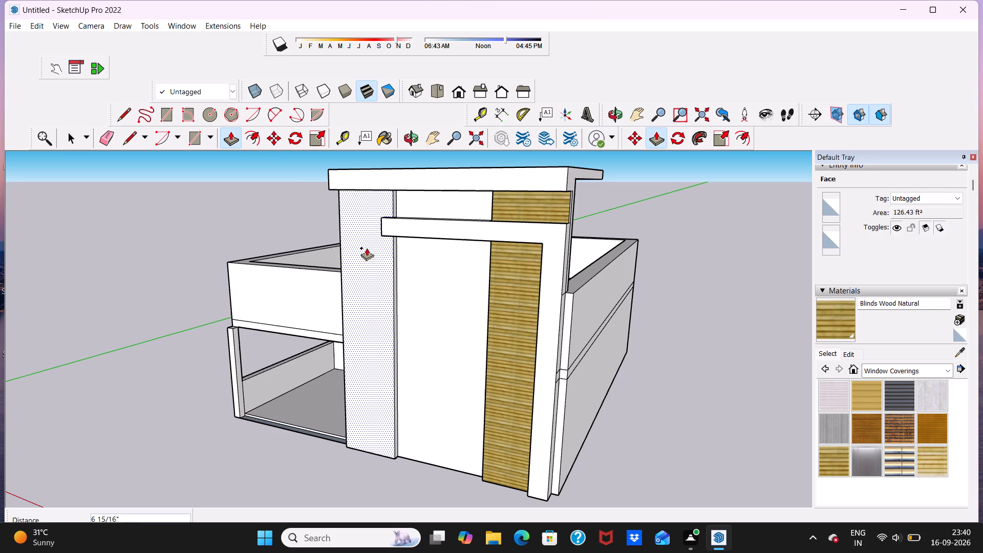
left_click(367, 248)
key("space")
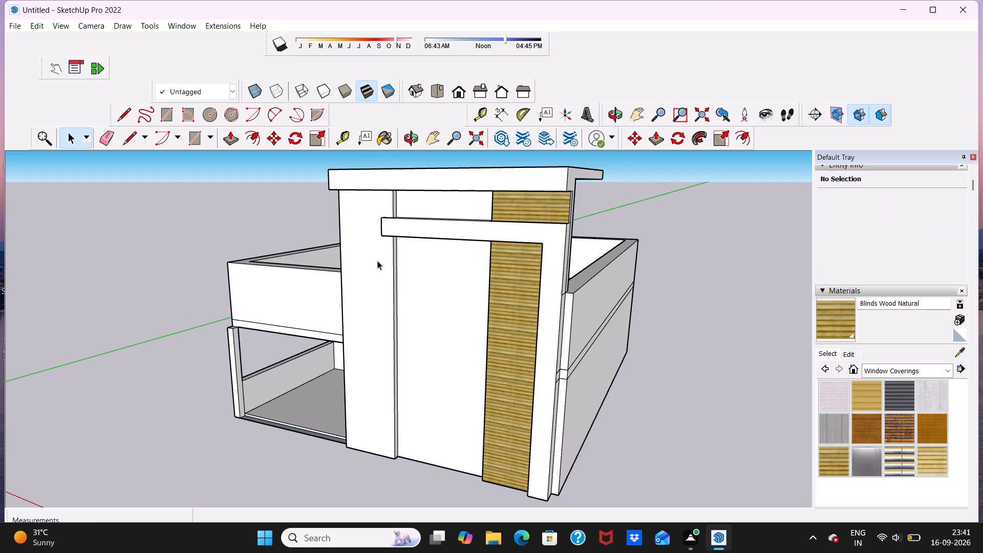
Examine the front facade's raised strip, bands and wood panels from several angles and distances.
scroll(377, 261, "up", 8)
scroll(386, 256, "down", 16)
middle_click_drag(377, 268, 421, 247)
scroll(406, 256, "up", 10)
scroll(396, 251, "down", 6)
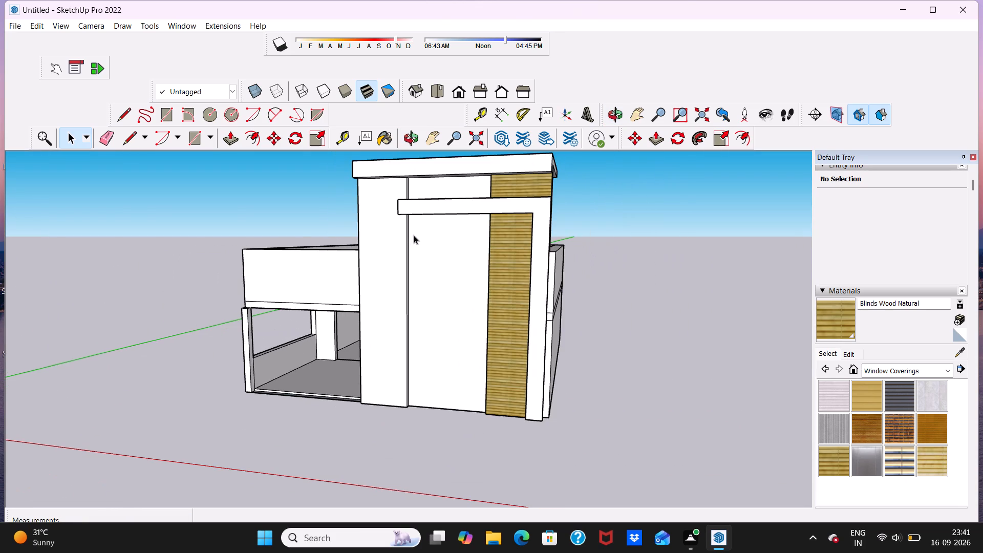
middle_click_drag(414, 235, 378, 259)
scroll(396, 241, "up", 11)
scroll(396, 235, "down", 12)
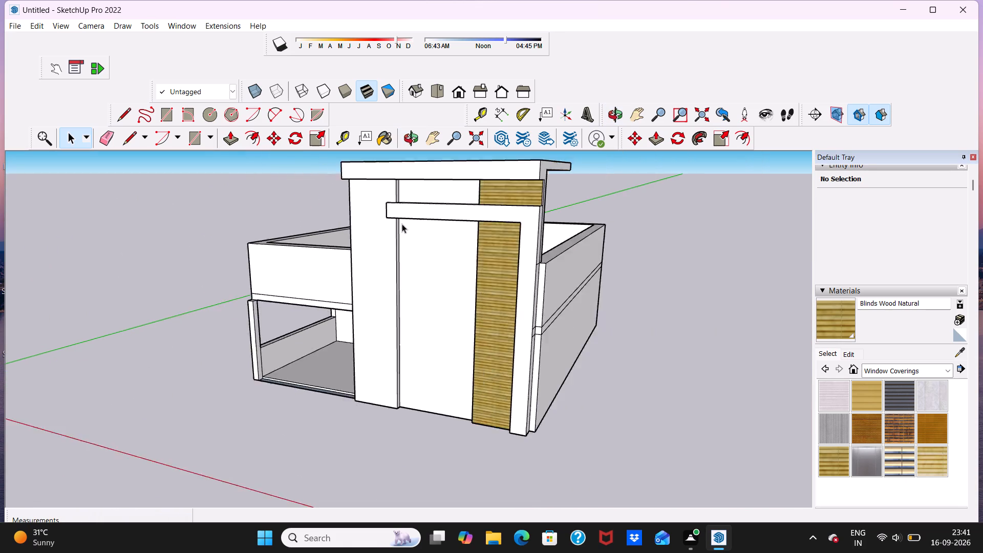
scroll(402, 224, "down", 5)
middle_click_drag(389, 238, 450, 232)
scroll(419, 263, "up", 2)
scroll(418, 261, "down", 3)
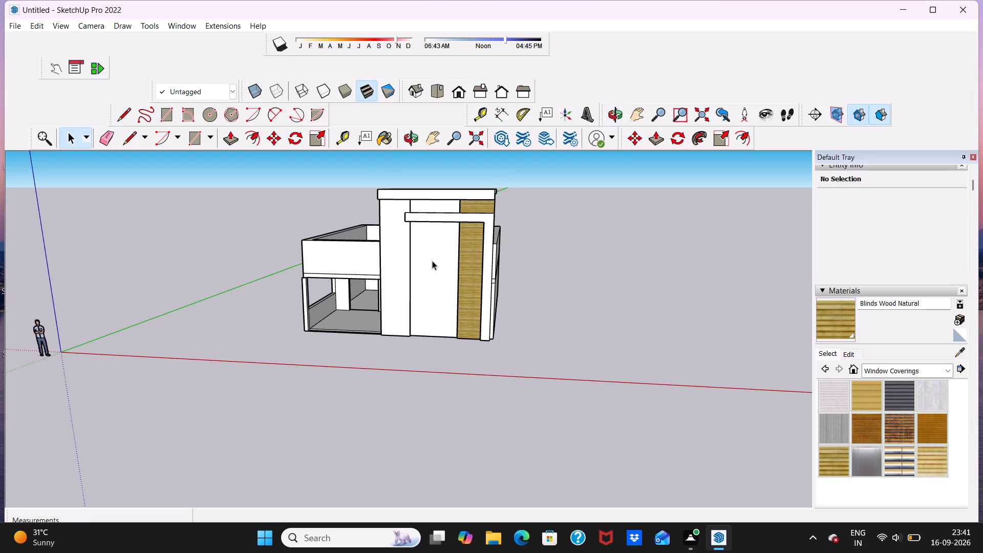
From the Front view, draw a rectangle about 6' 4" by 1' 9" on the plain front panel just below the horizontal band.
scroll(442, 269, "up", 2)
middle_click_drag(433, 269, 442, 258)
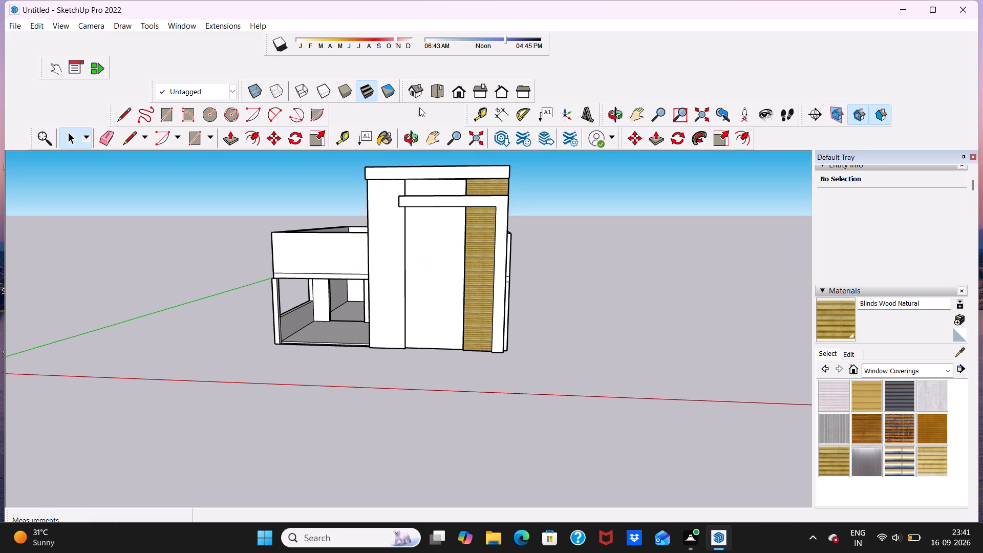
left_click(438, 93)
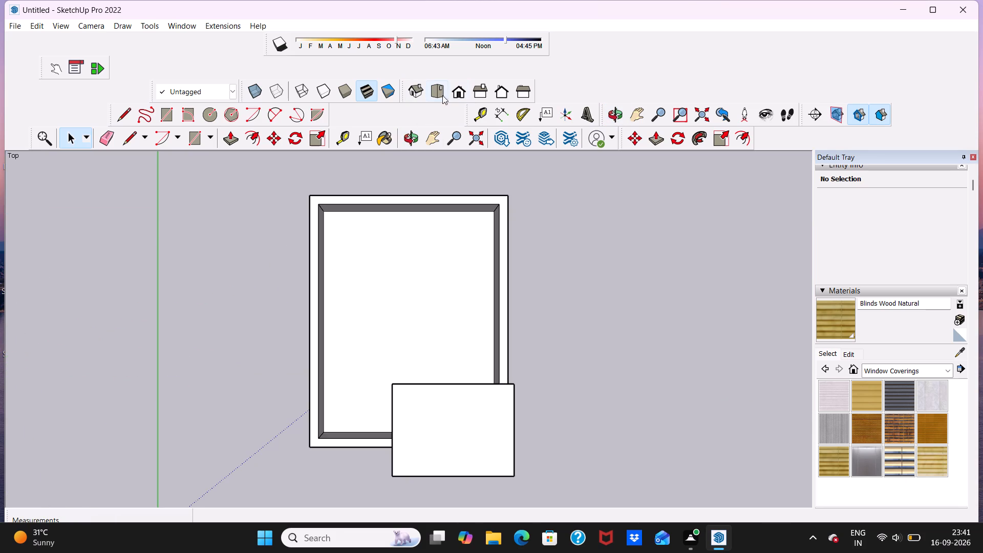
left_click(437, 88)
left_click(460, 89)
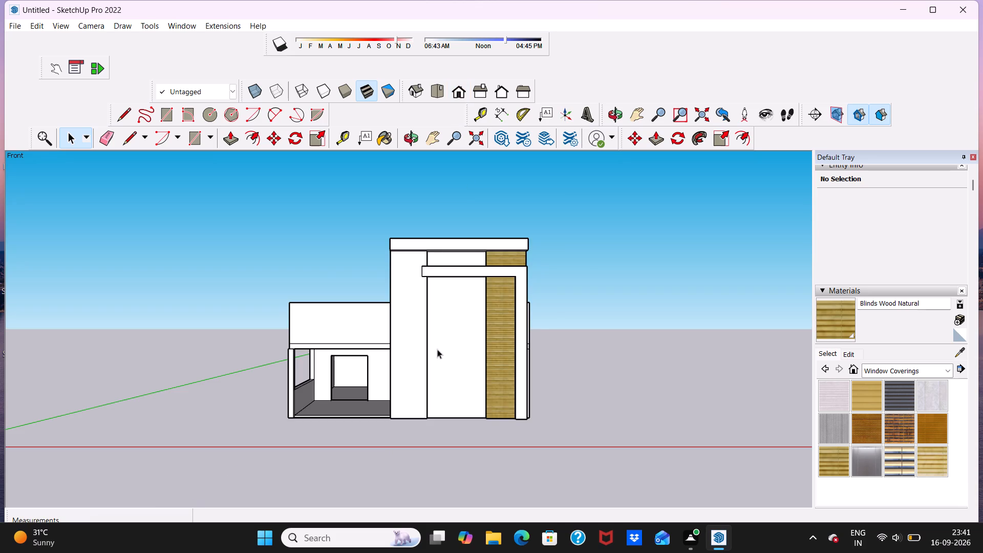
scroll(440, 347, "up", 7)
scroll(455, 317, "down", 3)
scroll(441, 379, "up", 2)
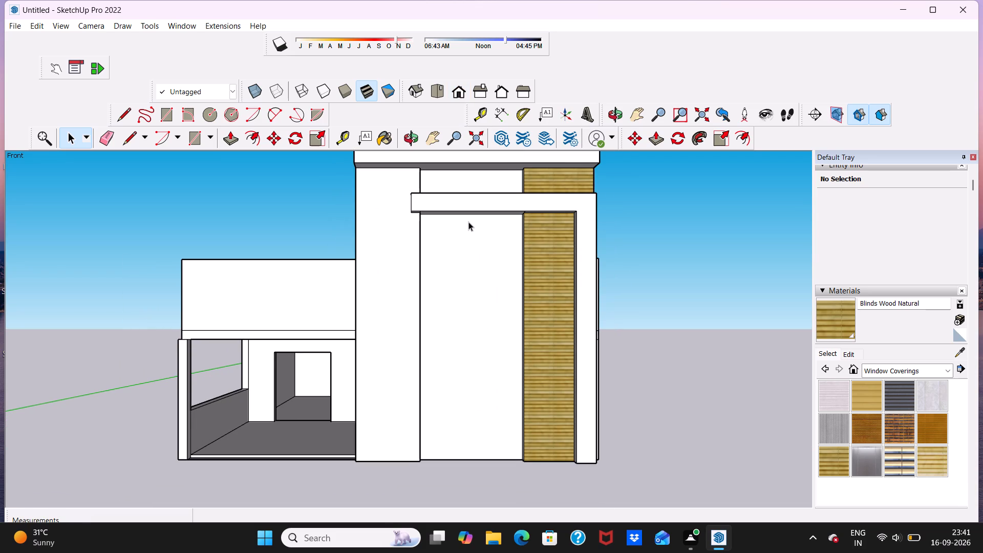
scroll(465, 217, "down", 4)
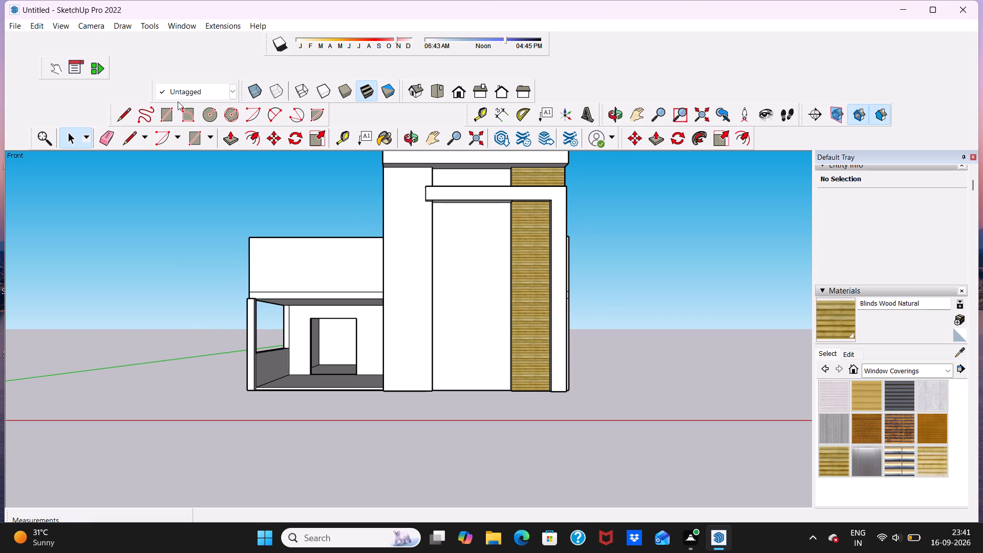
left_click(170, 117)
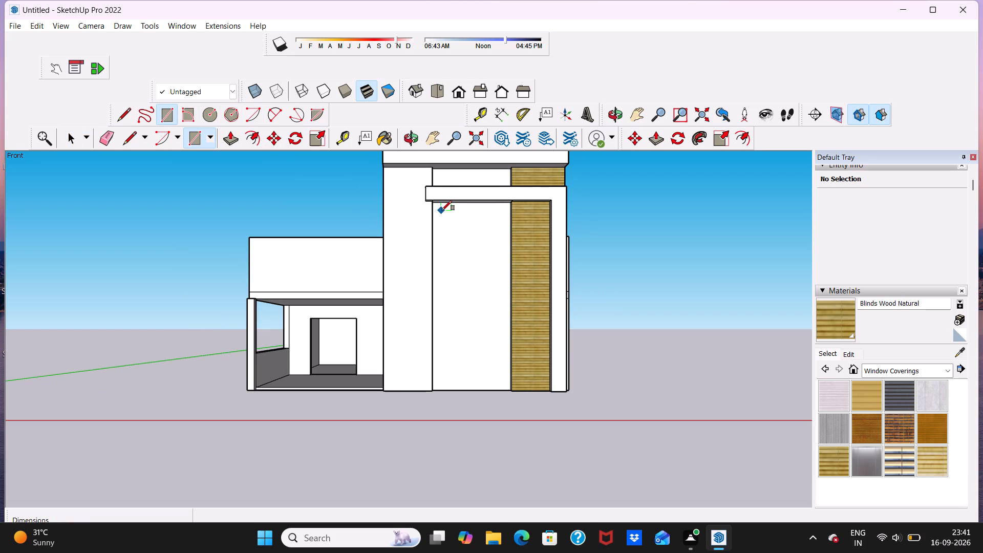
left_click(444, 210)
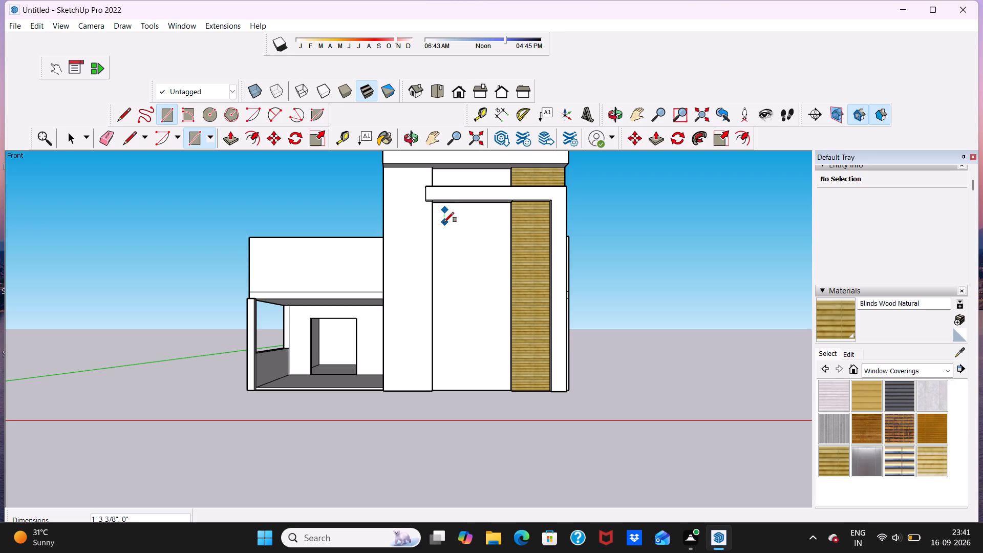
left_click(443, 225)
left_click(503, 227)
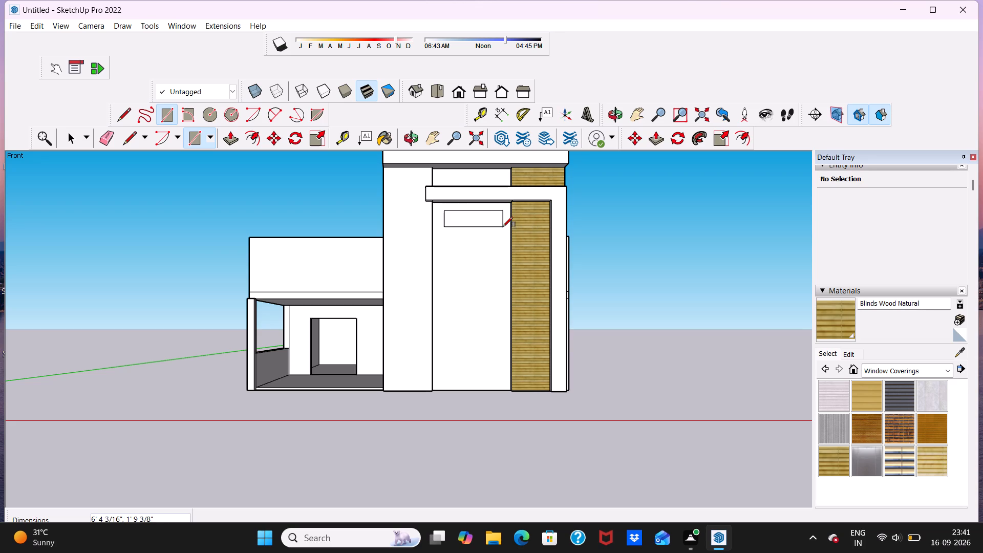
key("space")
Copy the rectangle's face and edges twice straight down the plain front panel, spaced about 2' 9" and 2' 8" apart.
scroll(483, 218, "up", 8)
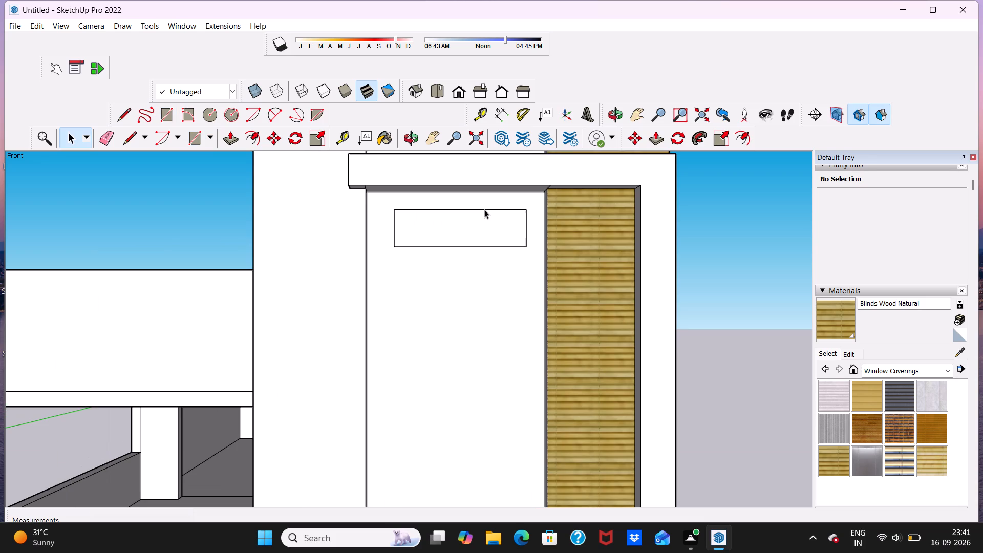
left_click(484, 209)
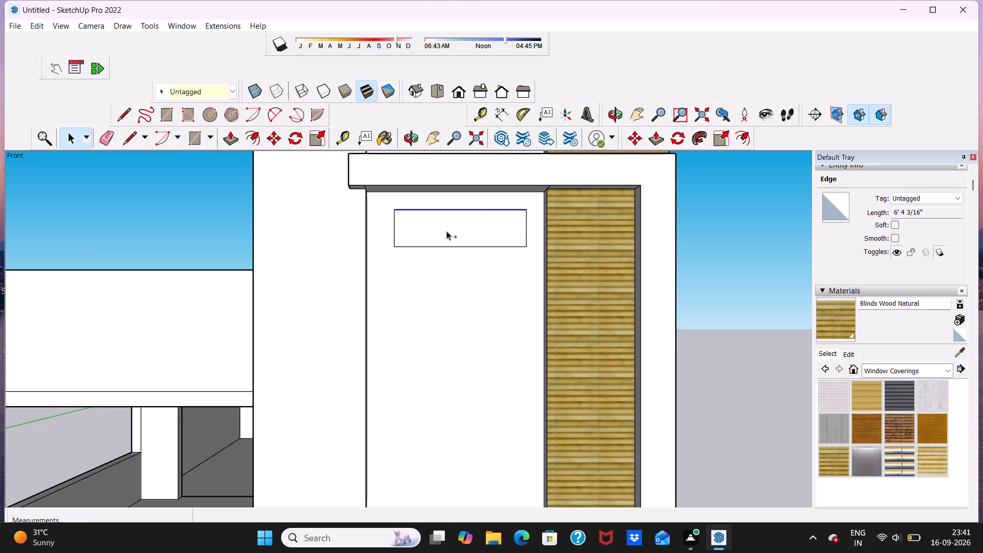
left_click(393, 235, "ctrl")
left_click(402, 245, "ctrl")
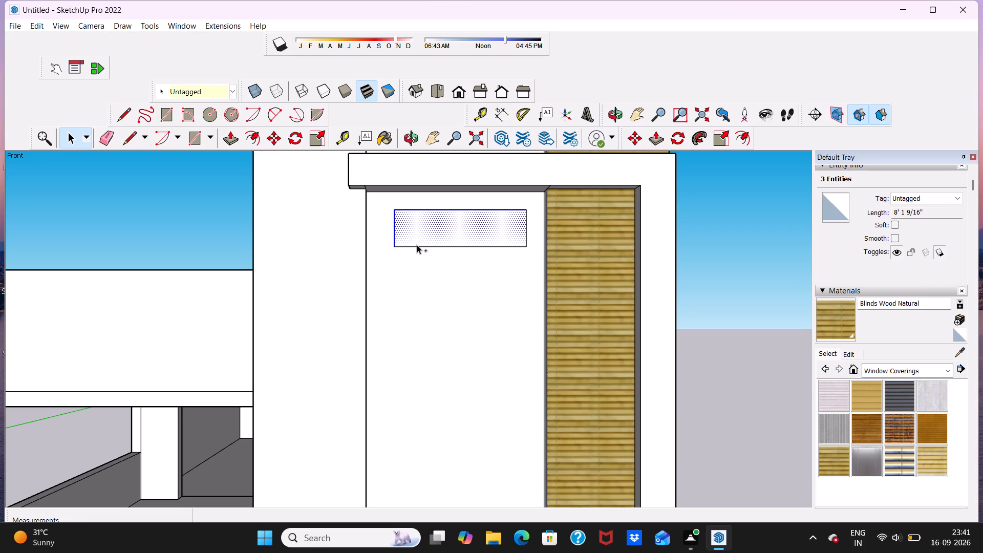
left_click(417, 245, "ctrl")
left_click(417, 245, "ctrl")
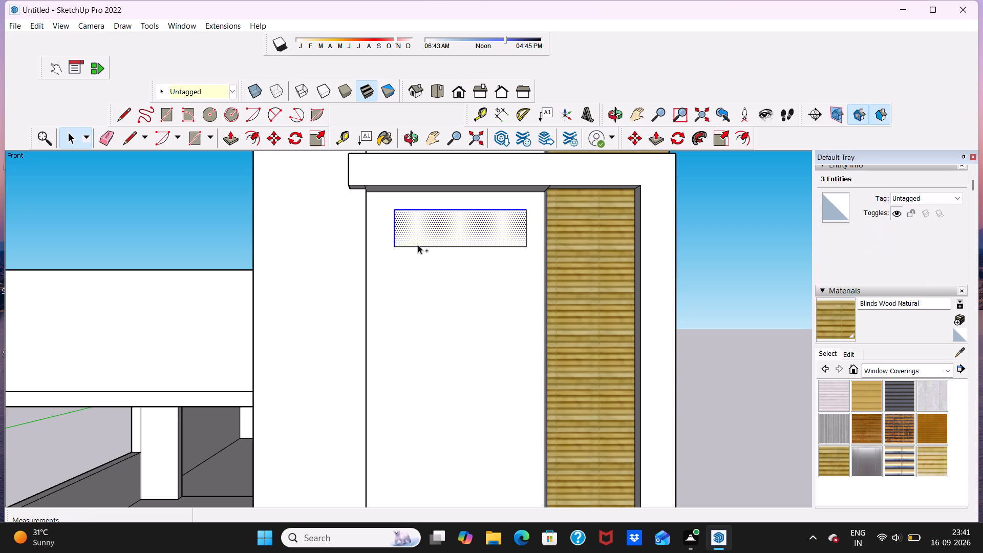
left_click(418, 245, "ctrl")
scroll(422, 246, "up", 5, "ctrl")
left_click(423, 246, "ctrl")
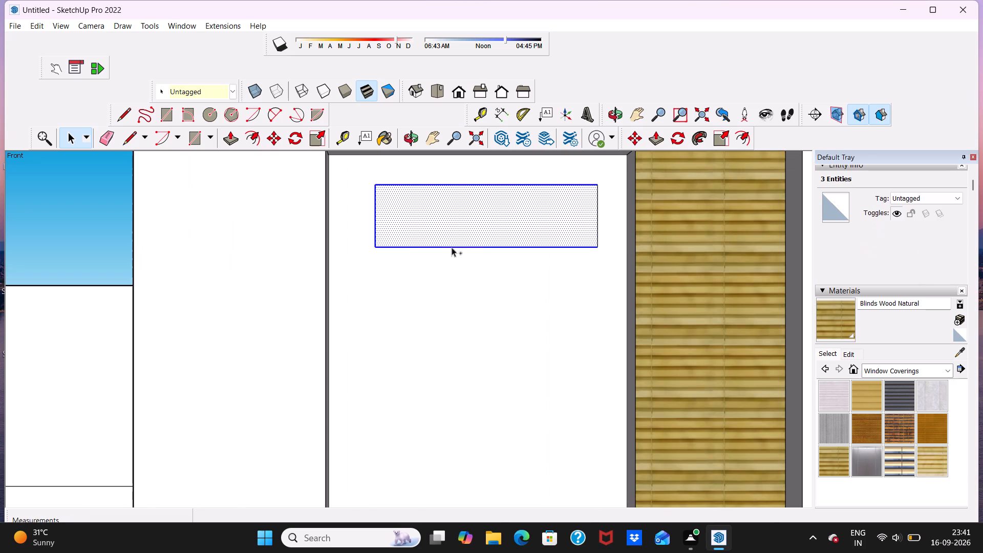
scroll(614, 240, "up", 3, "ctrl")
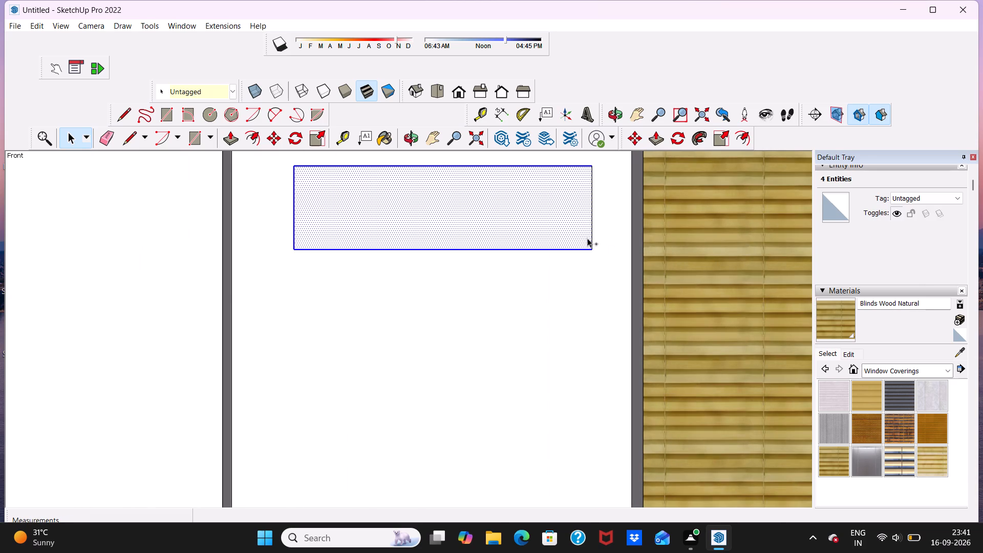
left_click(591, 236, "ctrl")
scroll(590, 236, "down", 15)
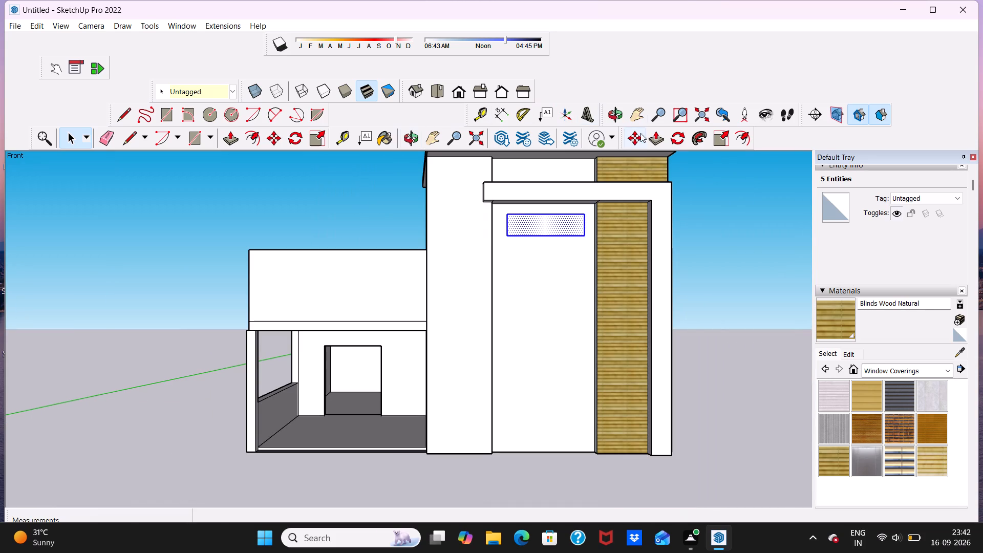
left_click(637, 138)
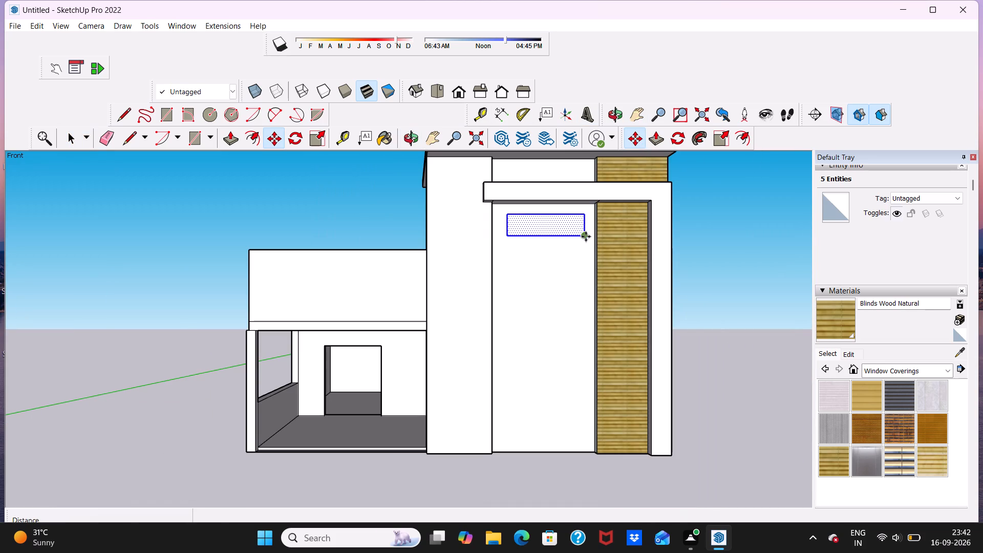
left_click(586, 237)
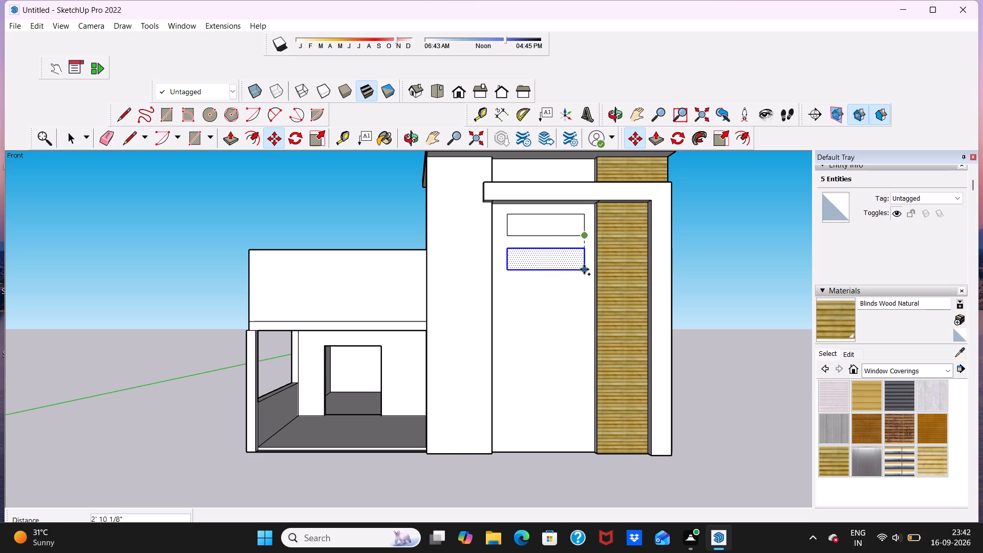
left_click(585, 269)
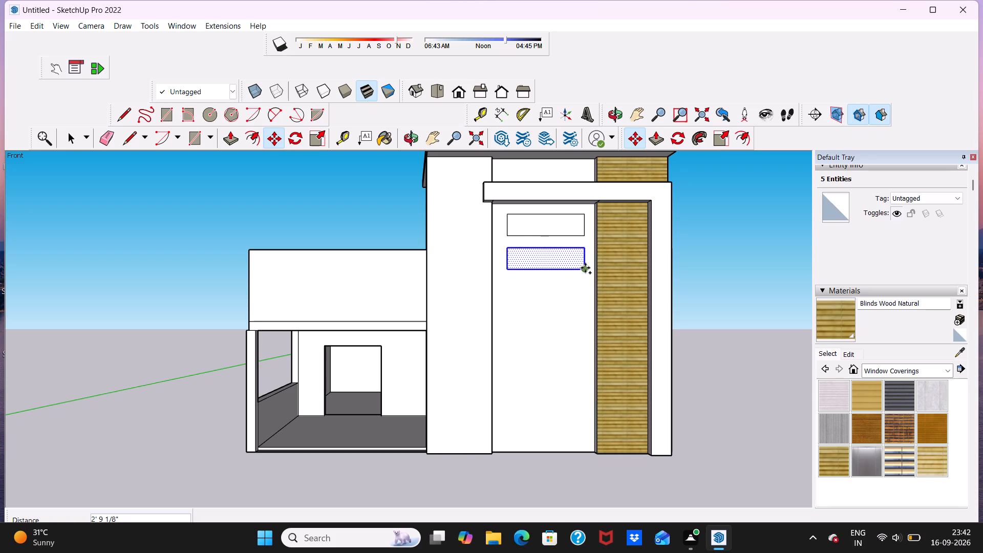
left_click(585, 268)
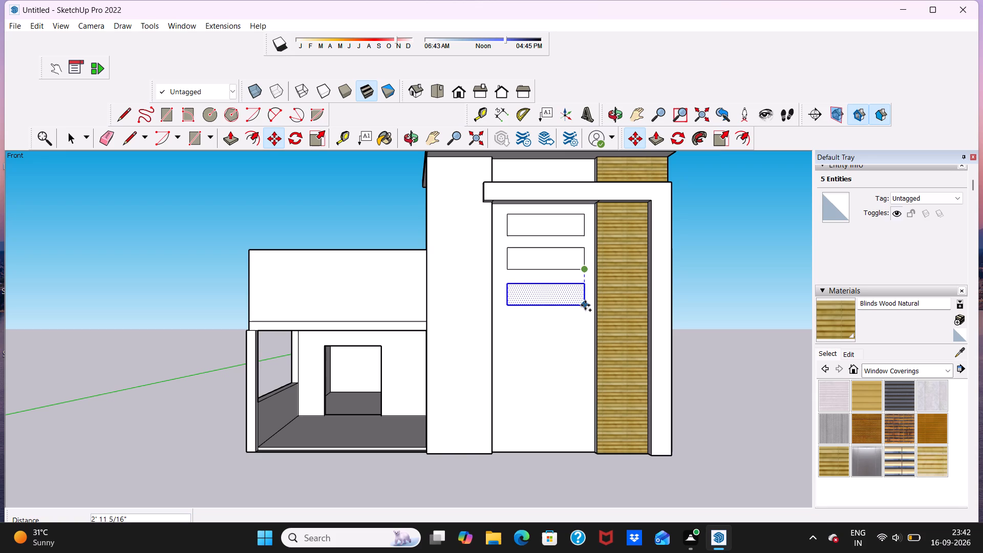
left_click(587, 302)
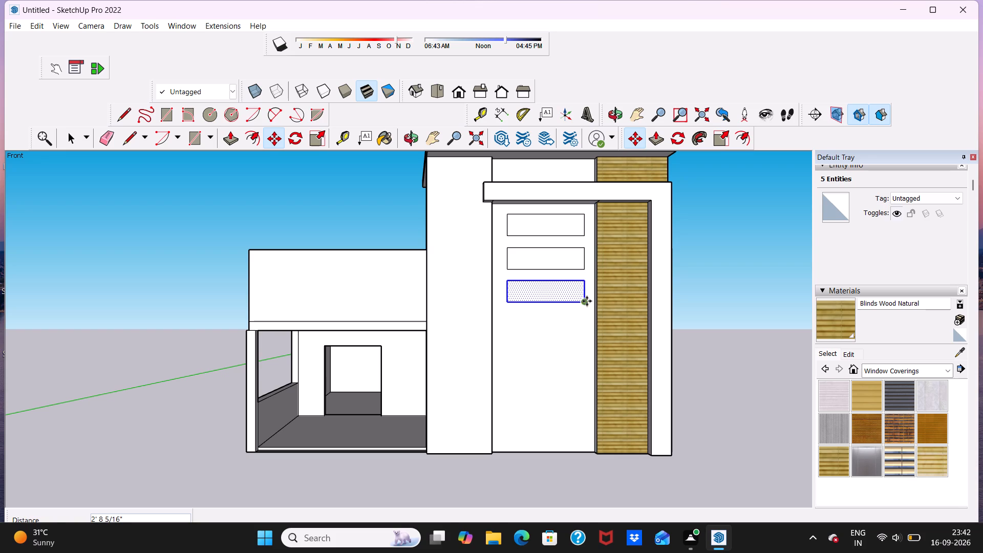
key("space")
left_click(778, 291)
Examine the size and spacing of the three rectangles on the front facade from several angles and distances.
scroll(594, 327, "up", 2)
scroll(600, 308, "down", 2)
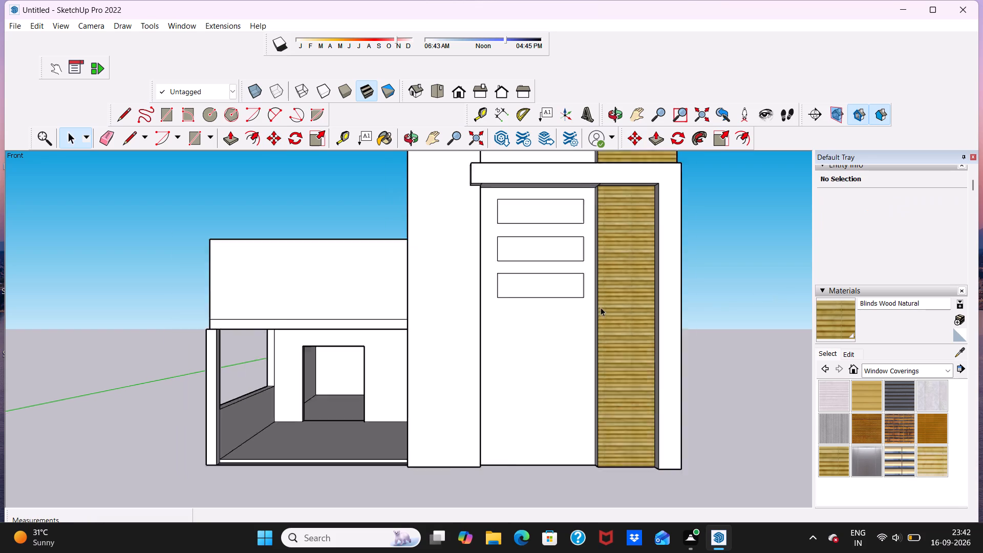
scroll(601, 307, "down", 6)
middle_click_drag(576, 340, 568, 291)
middle_click_drag(562, 338, 557, 369)
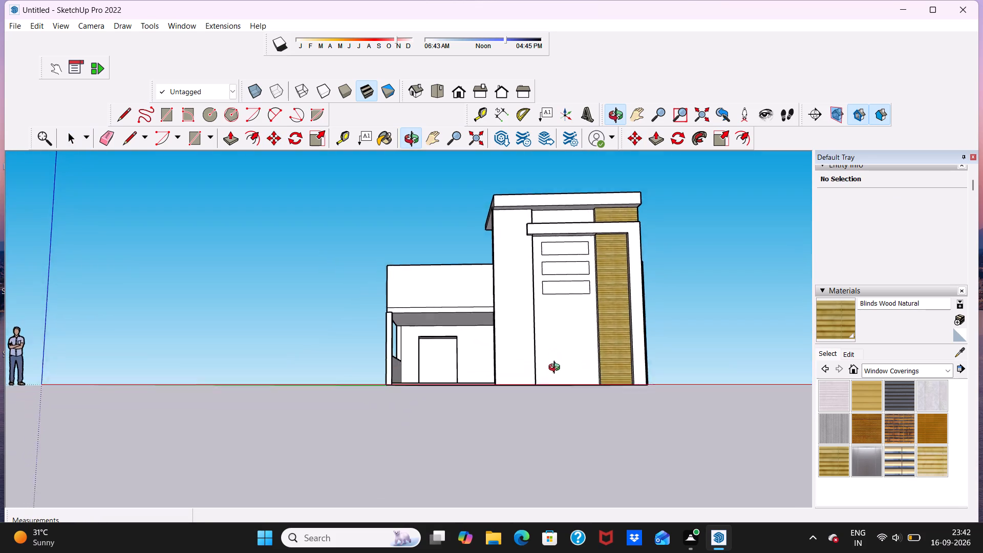
middle_click_drag(557, 369, 555, 385)
scroll(572, 338, "up", 3)
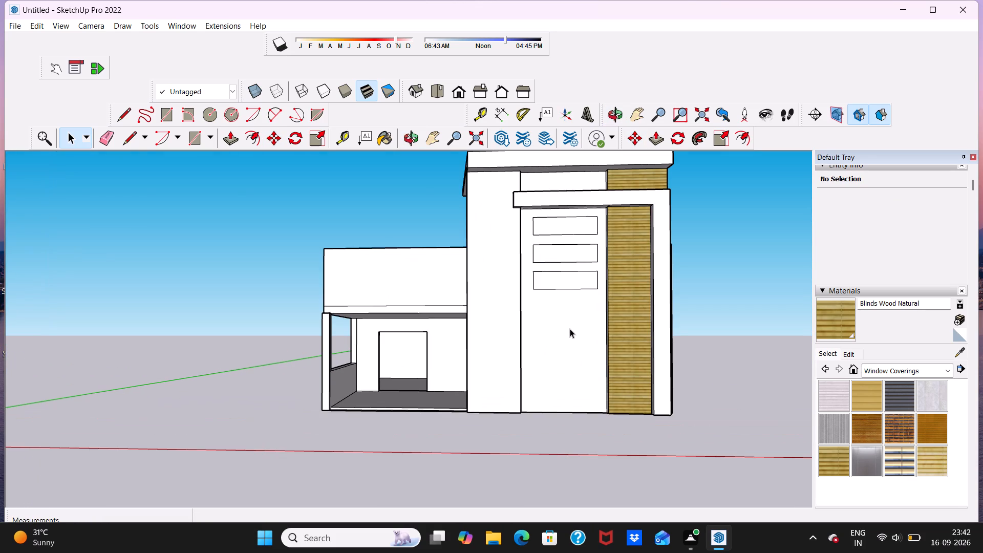
scroll(555, 305, "down", 5)
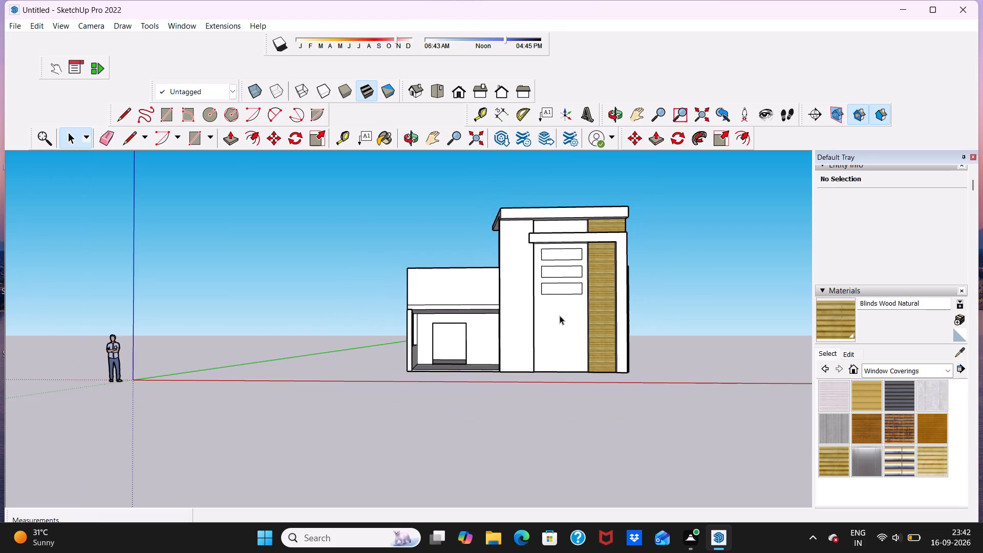
scroll(560, 315, "up", 5)
scroll(579, 225, "down", 5)
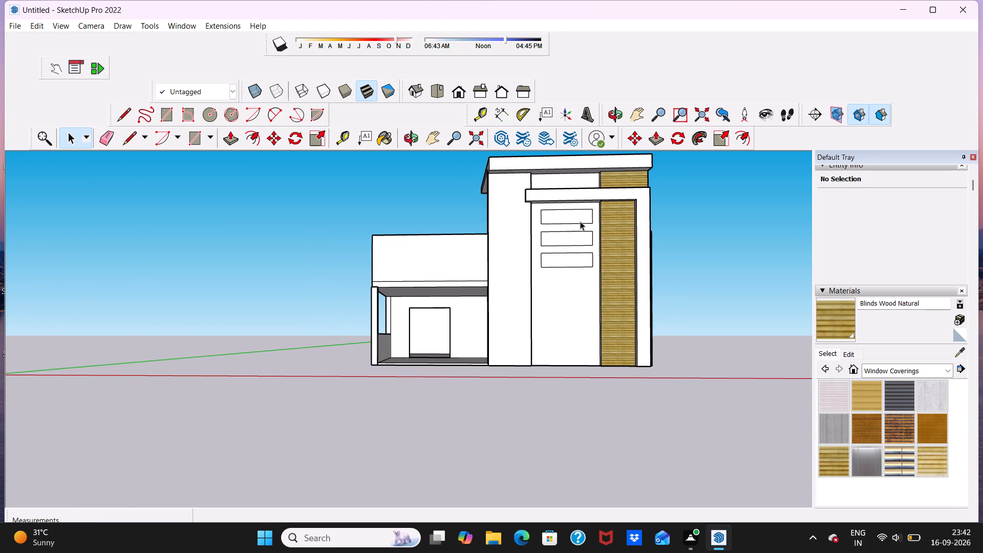
middle_click_drag(575, 222, 568, 261)
scroll(581, 256, "up", 5)
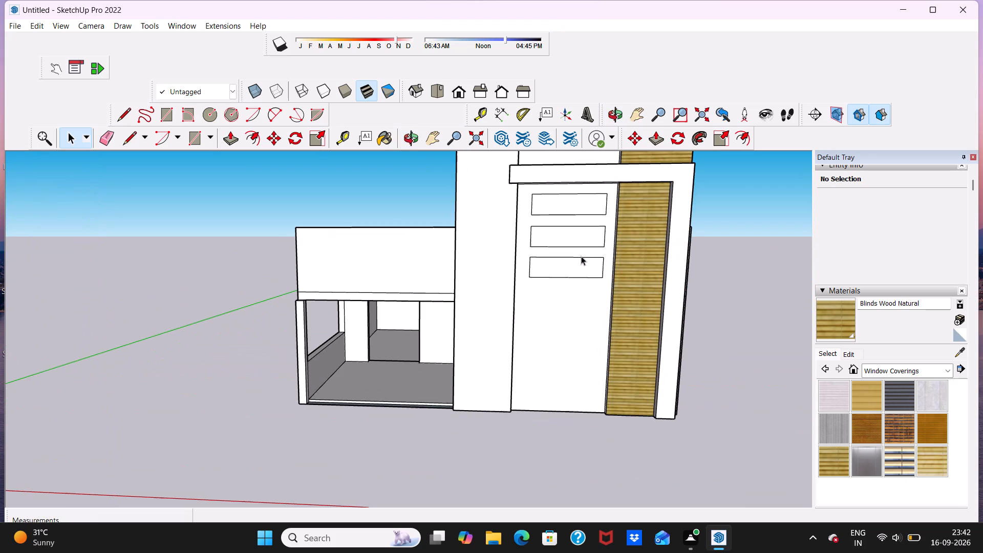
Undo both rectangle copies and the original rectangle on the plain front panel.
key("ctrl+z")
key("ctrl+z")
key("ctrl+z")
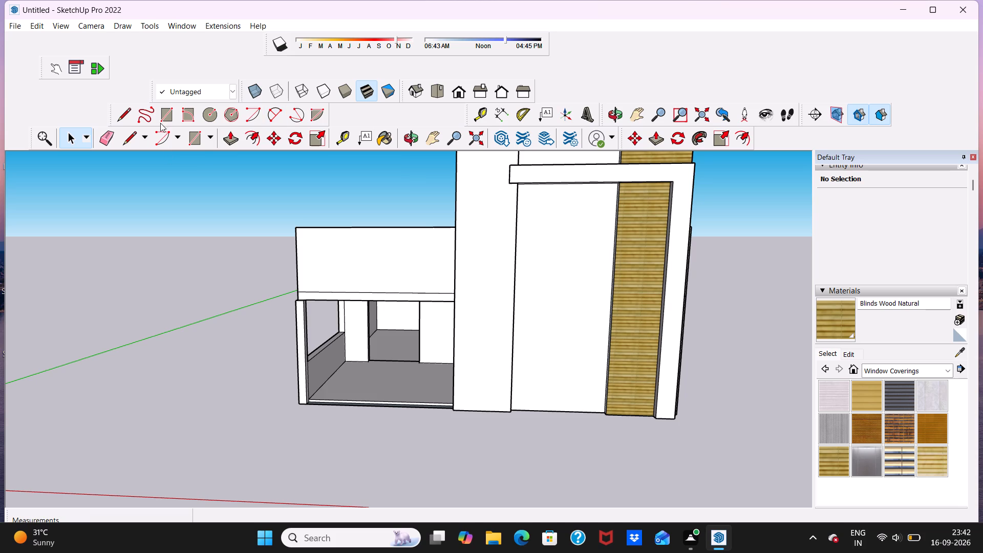
Draw a rectangle about 7' 2" by 1' 3" on the plain front panel just below the horizontal band.
left_click(168, 112)
scroll(526, 193, "up", 4)
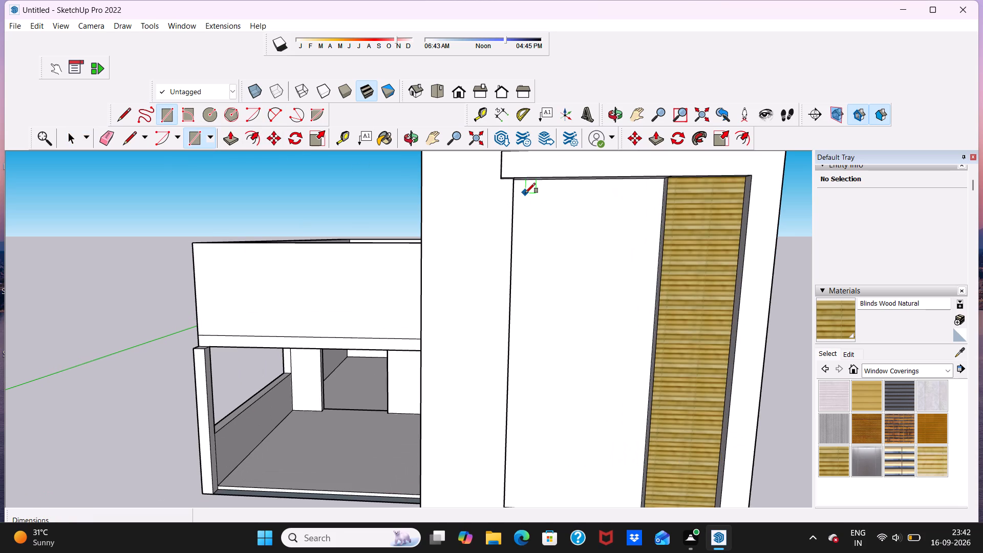
left_click(524, 190)
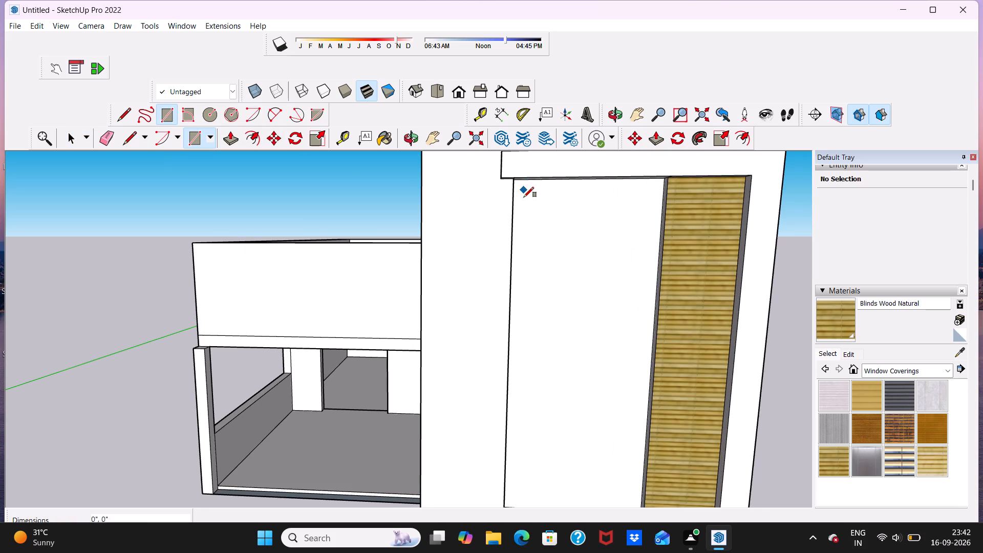
left_click(523, 205)
left_click(650, 211)
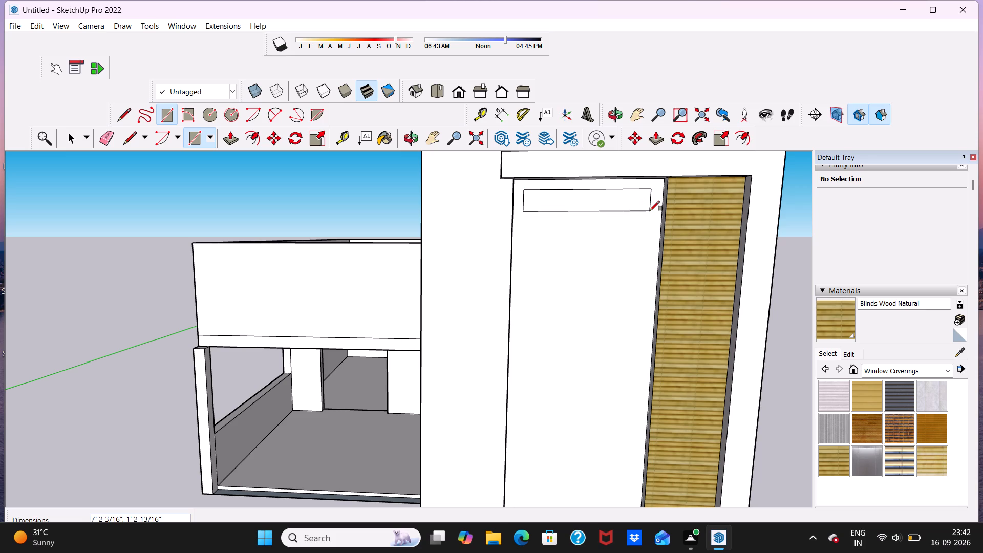
key("space")
Copy the rectangle's four edges about 1' 11" straight down the plain front panel.
scroll(633, 190, "up", 4)
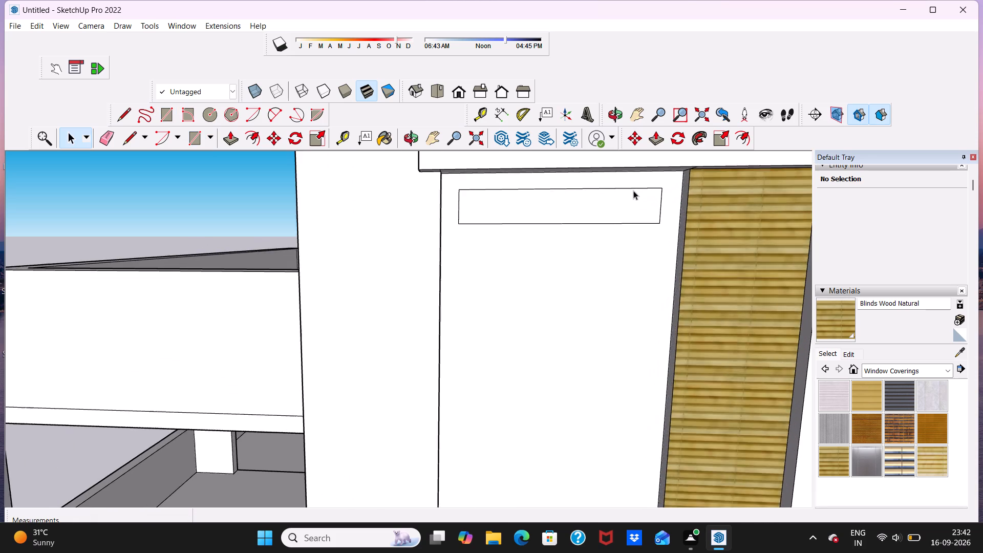
scroll(633, 190, "up", 4)
left_click(630, 186)
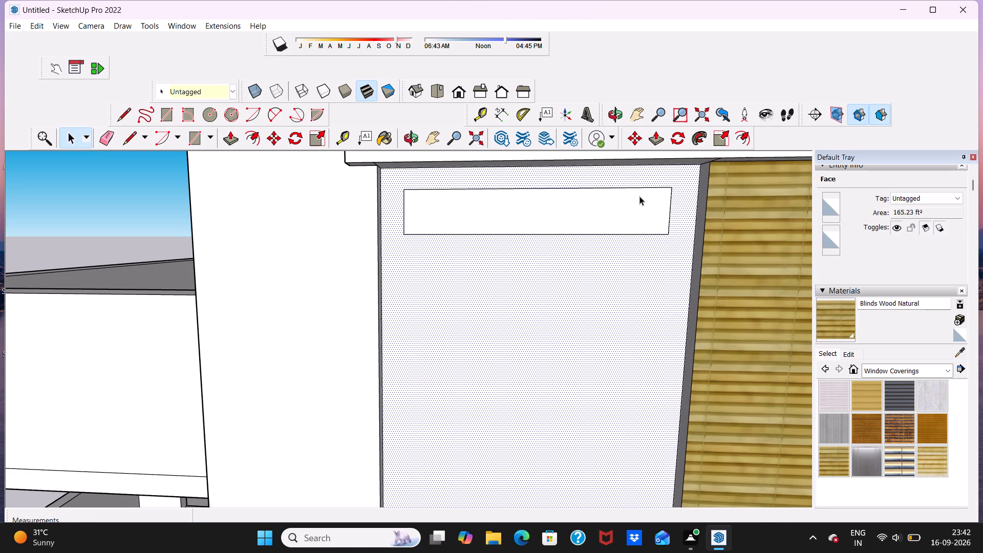
left_click(165, 218)
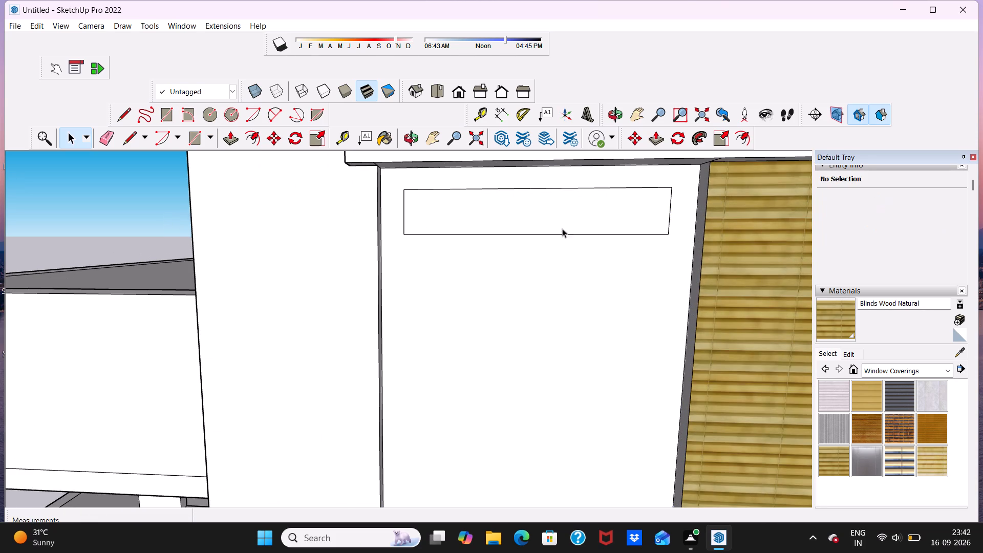
scroll(491, 223, "up", 4)
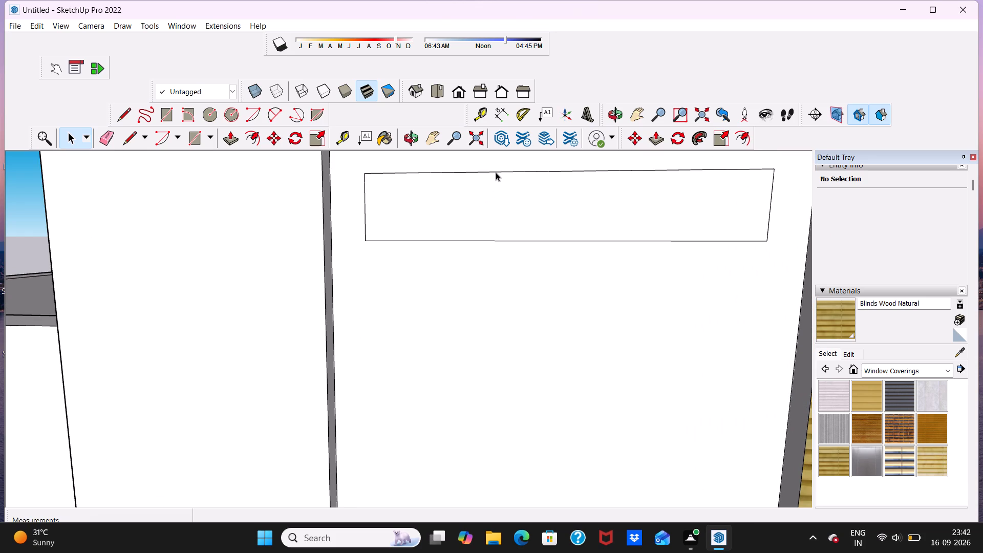
left_click(496, 172)
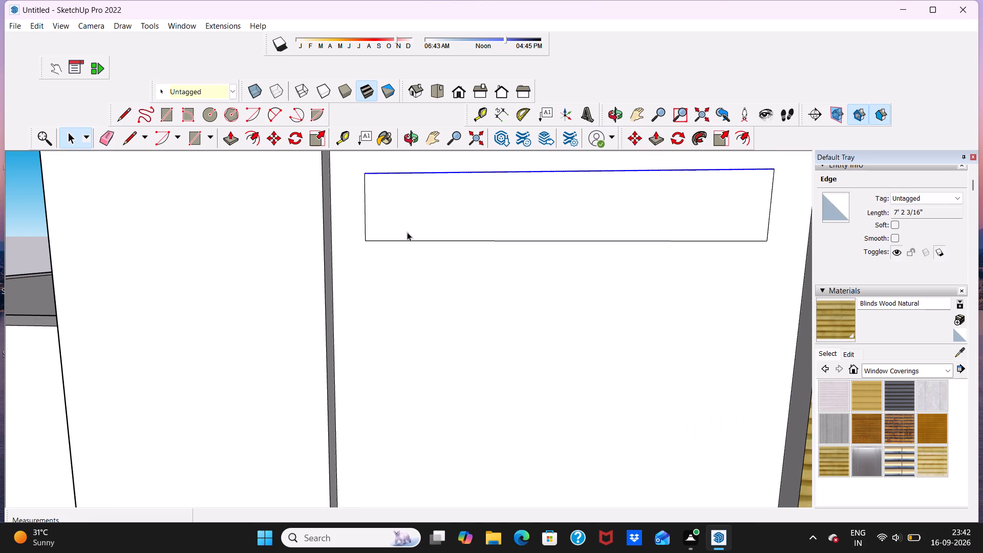
left_click(378, 239, "ctrl")
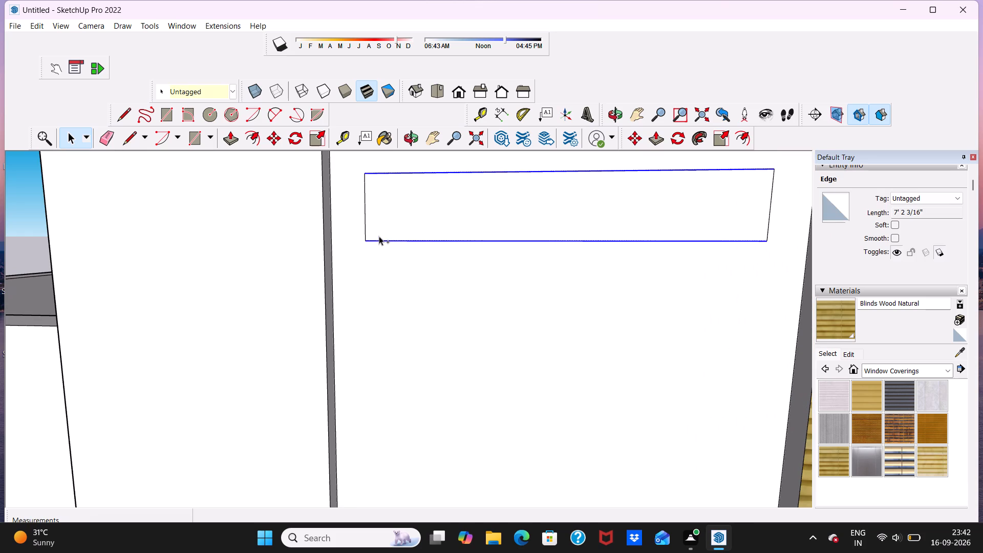
left_click(364, 210, "ctrl")
scroll(376, 207, "down", 9, "ctrl")
scroll(546, 214, "up", 8, "ctrl")
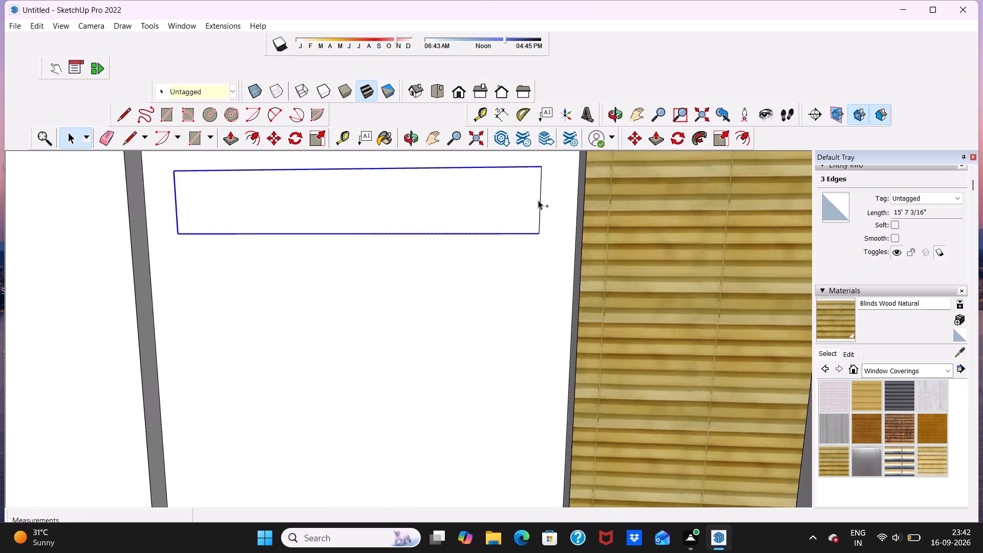
left_click(539, 201, "ctrl")
scroll(540, 201, "down", 6)
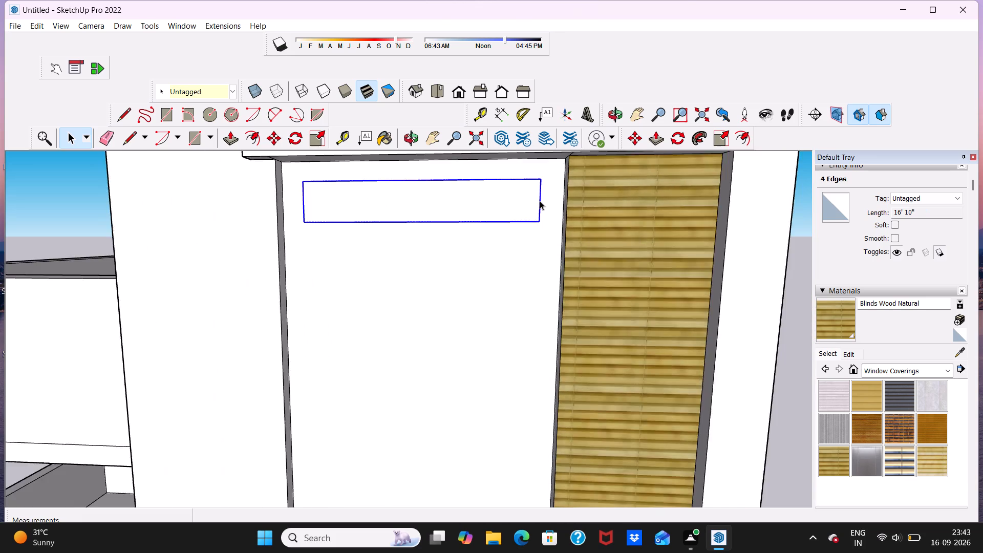
scroll(540, 201, "down", 7)
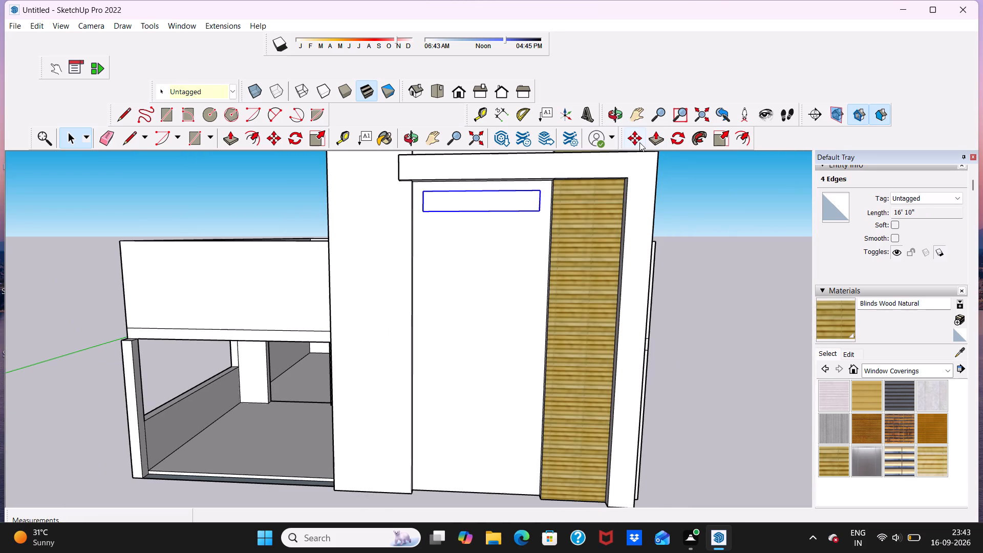
left_click(639, 140)
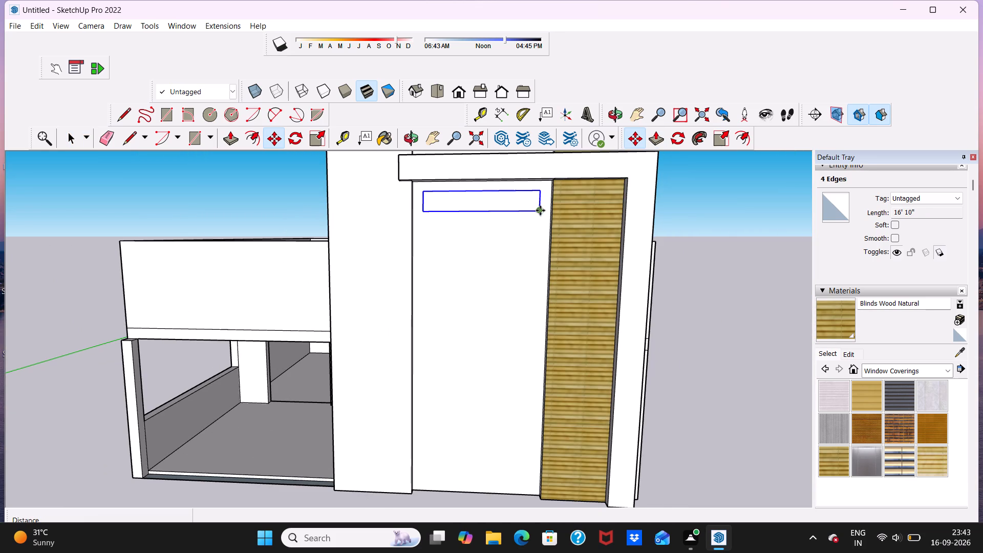
left_click(540, 210)
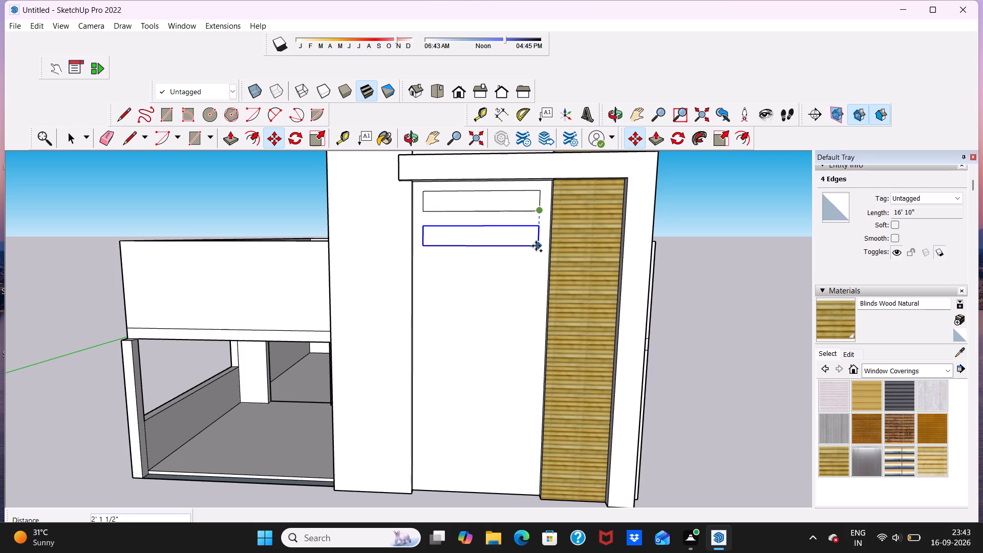
left_click(537, 242)
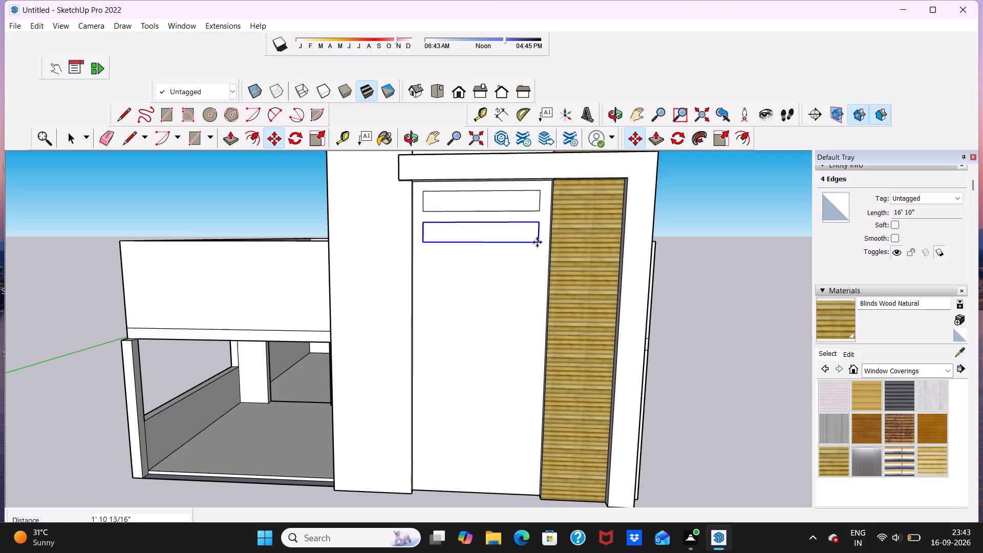
Copy the second rectangle's edges about 2' farther down the panel as a third rectangle, and clear the selection.
left_click(537, 242)
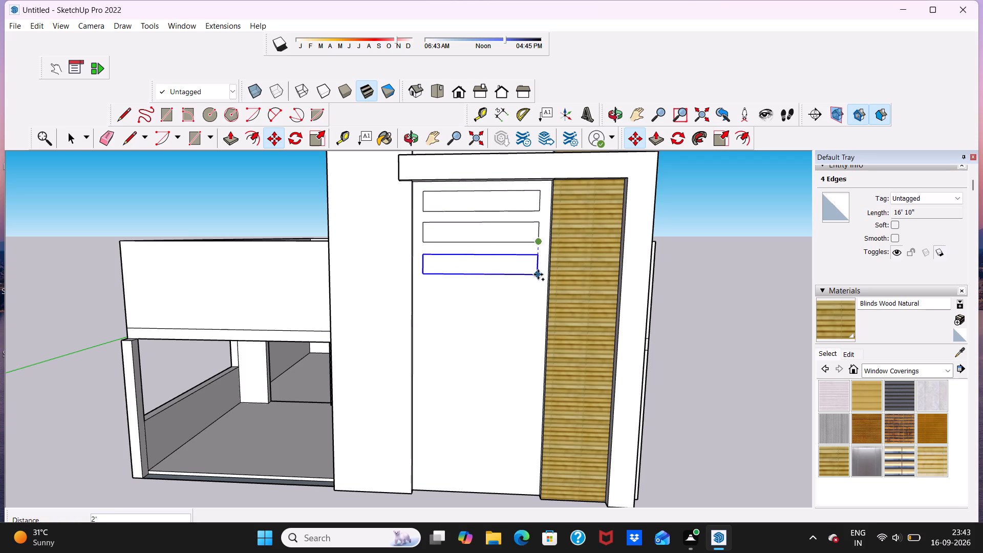
left_click(538, 274)
key("space")
scroll(538, 274, "down", 6)
left_click(661, 276)
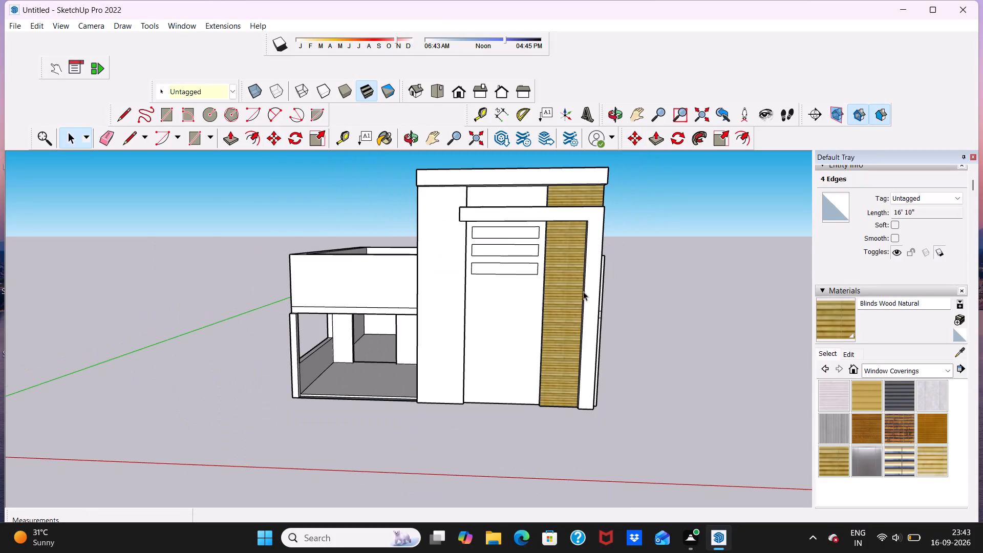
Draw a larger rectangle about 7' 1" by 6' 7" on the plain front panel below the three narrow rectangles.
scroll(533, 287, "up", 5)
scroll(526, 285, "down", 9)
middle_click_drag(525, 316, 541, 248)
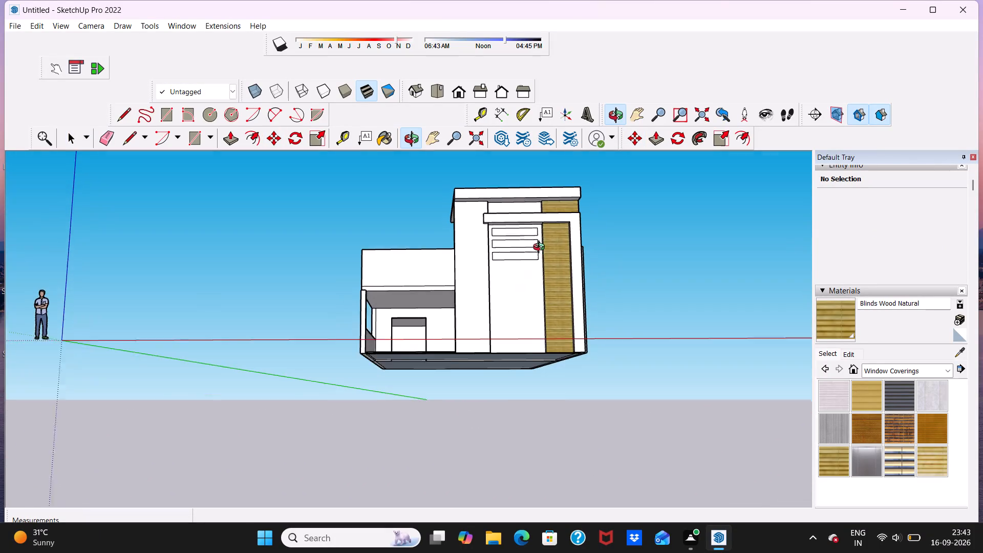
middle_click_drag(541, 248, 541, 248)
middle_click_drag(513, 293, 512, 343)
scroll(518, 308, "up", 3)
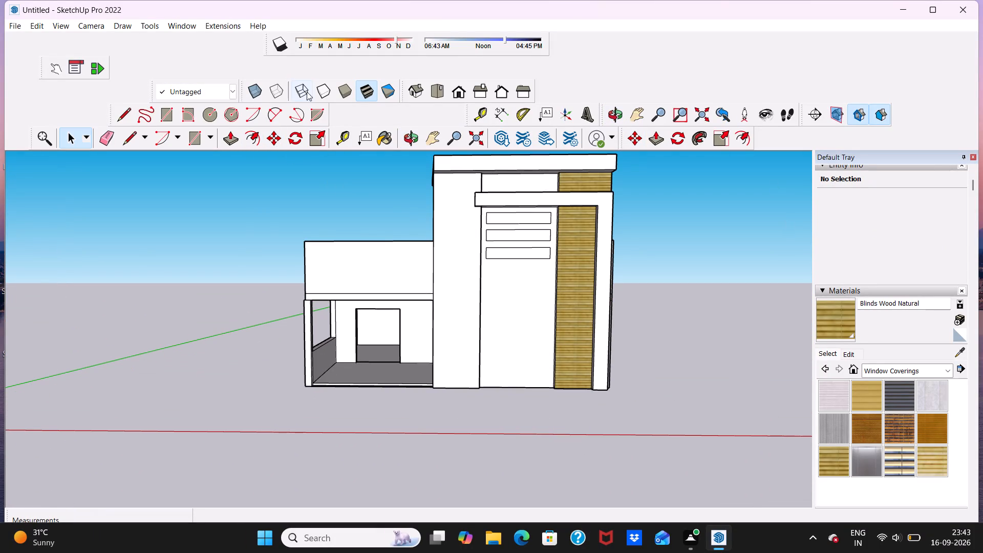
left_click(162, 115)
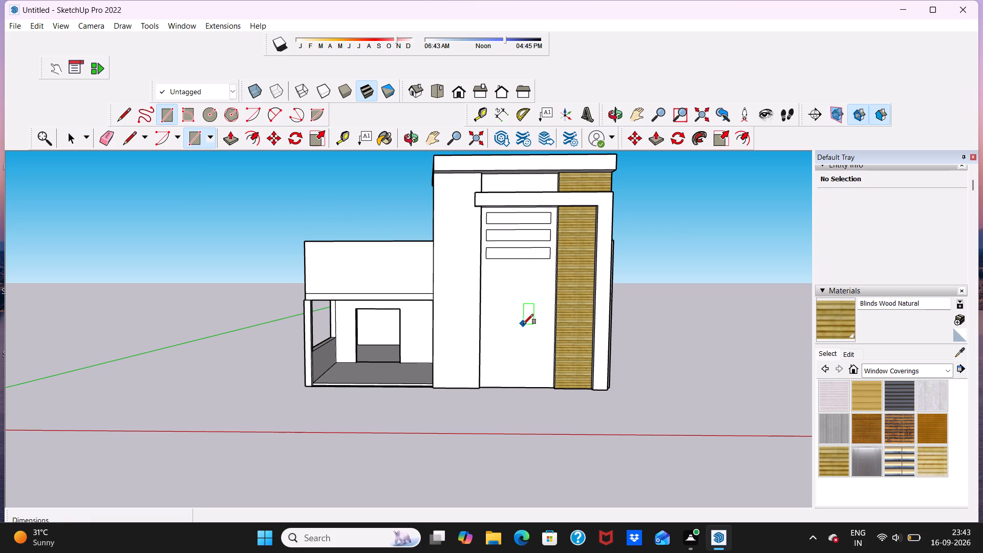
scroll(495, 269, "up", 4)
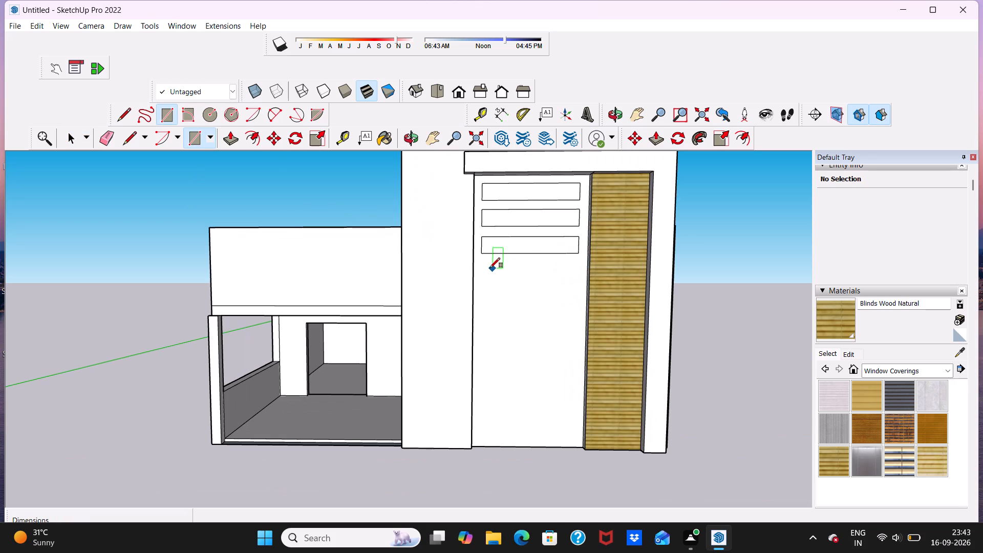
left_click(488, 266)
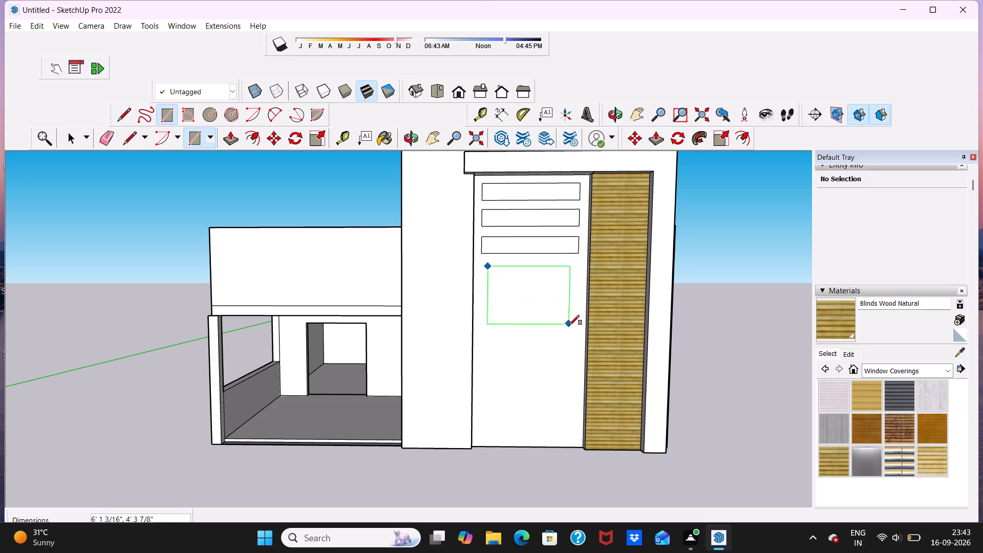
left_click(574, 360)
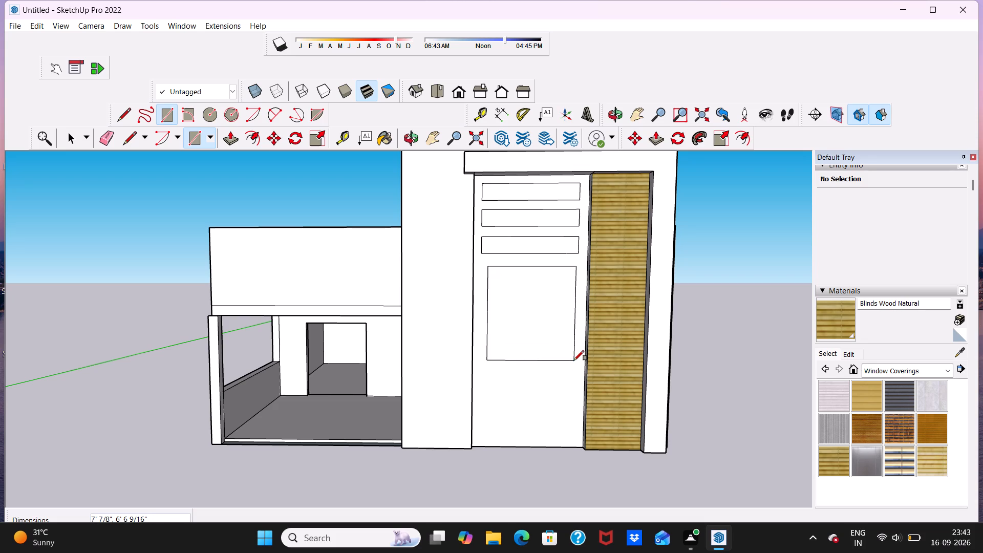
Offset the large rectangle's outline about 9" inward to form a frame border.
scroll(564, 328, "down", 2)
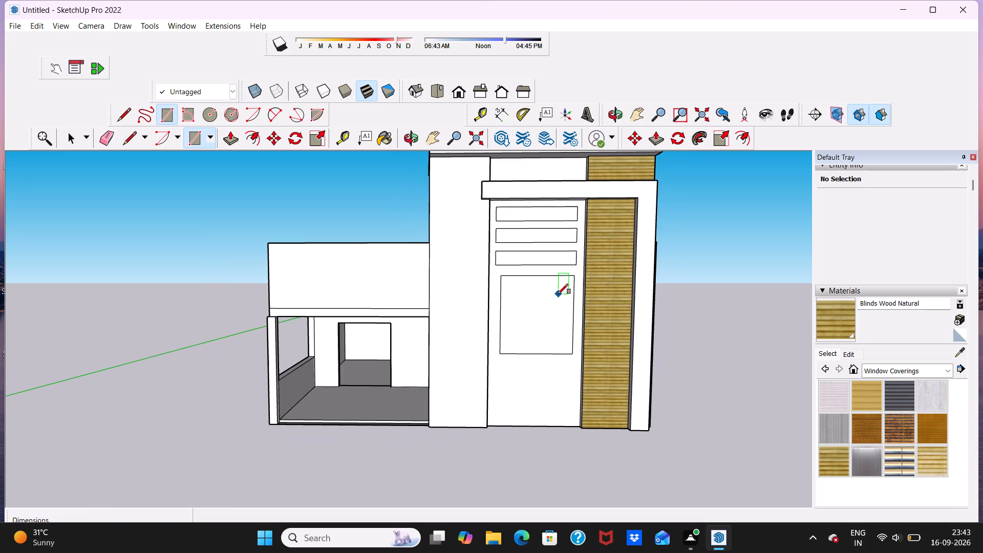
left_click(254, 140)
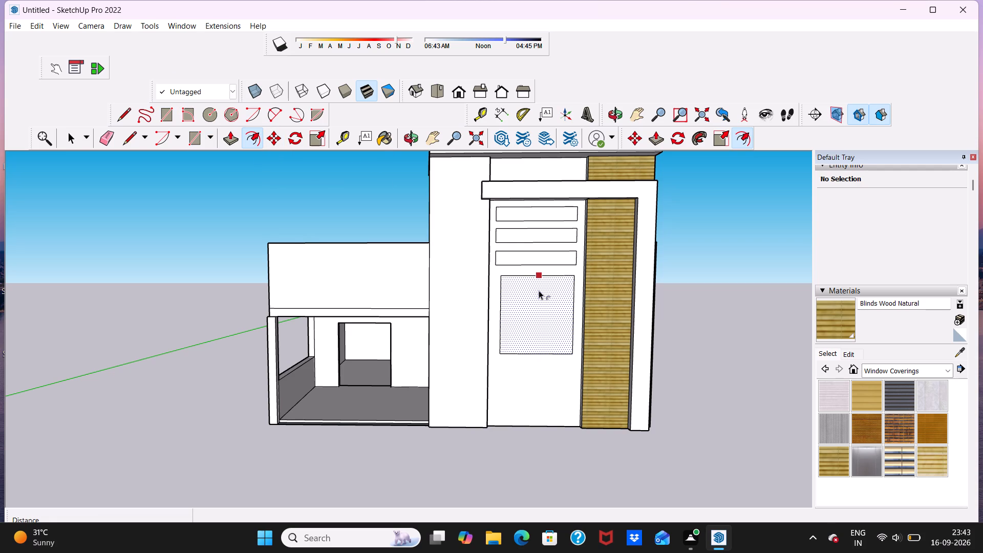
left_click(539, 290)
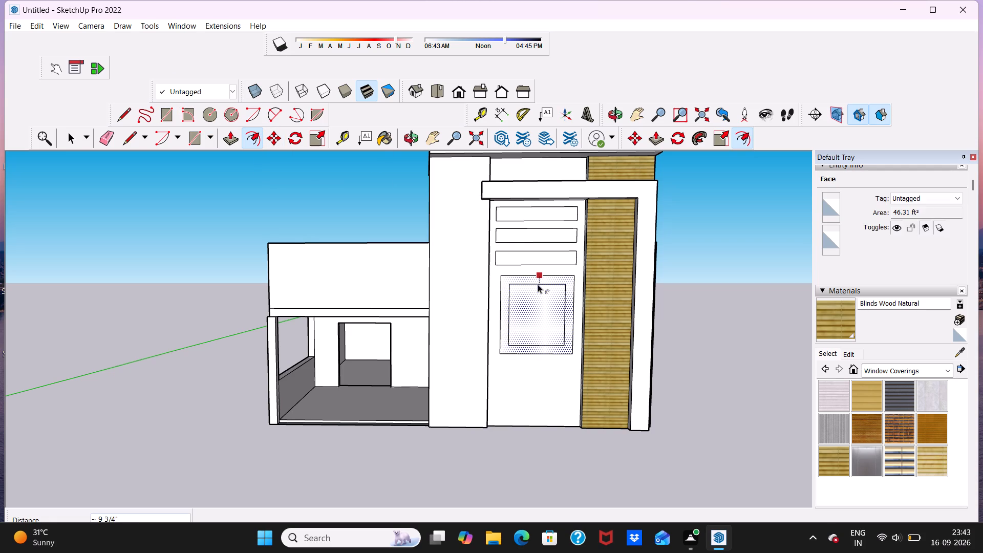
left_click(538, 284)
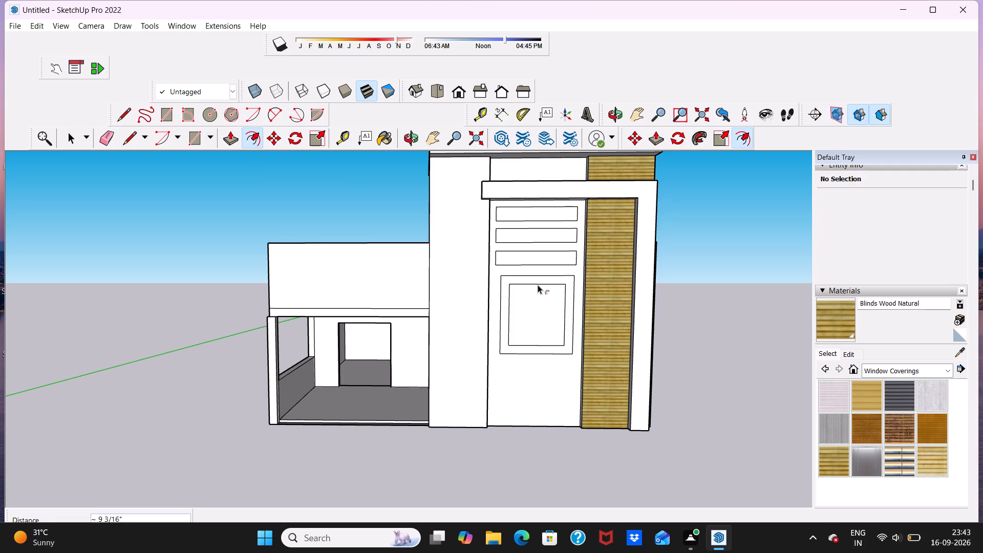
key("space")
Push/Pull the border face around the large rectangle about 3 3/8" outward from the front panel as a raised frame.
middle_click_drag(666, 266, 618, 281)
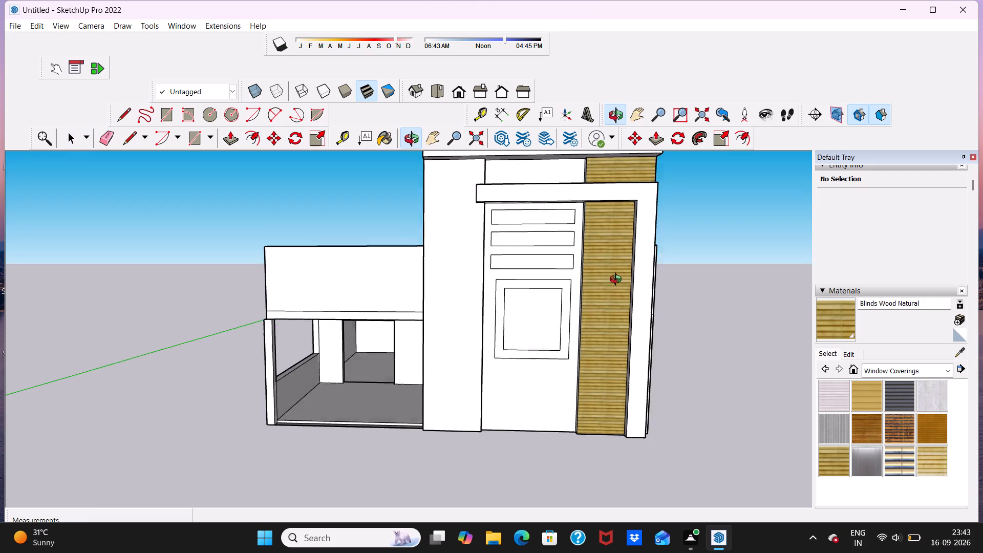
middle_click_drag(618, 281, 479, 285)
scroll(472, 286, "down", 1)
scroll(417, 247, "up", 4)
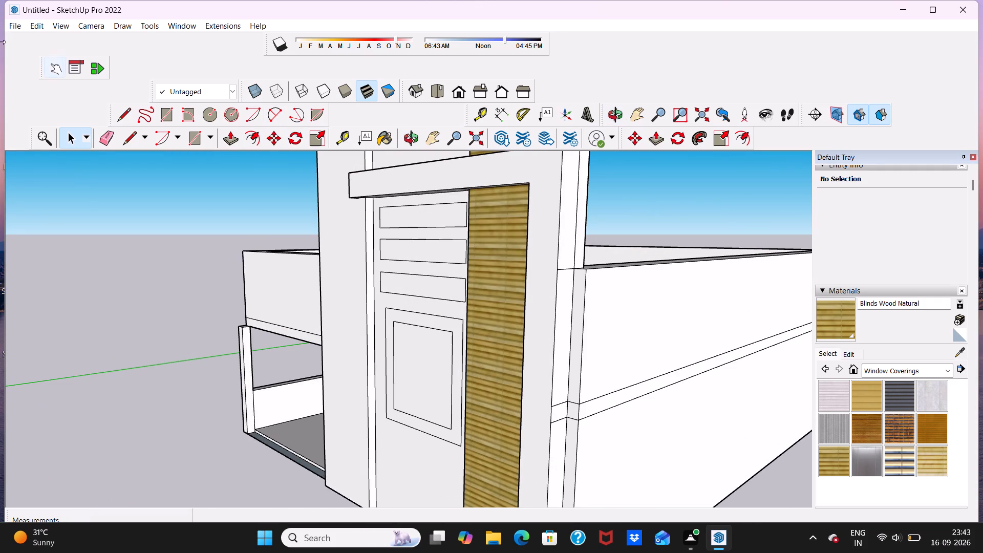
left_click(232, 137)
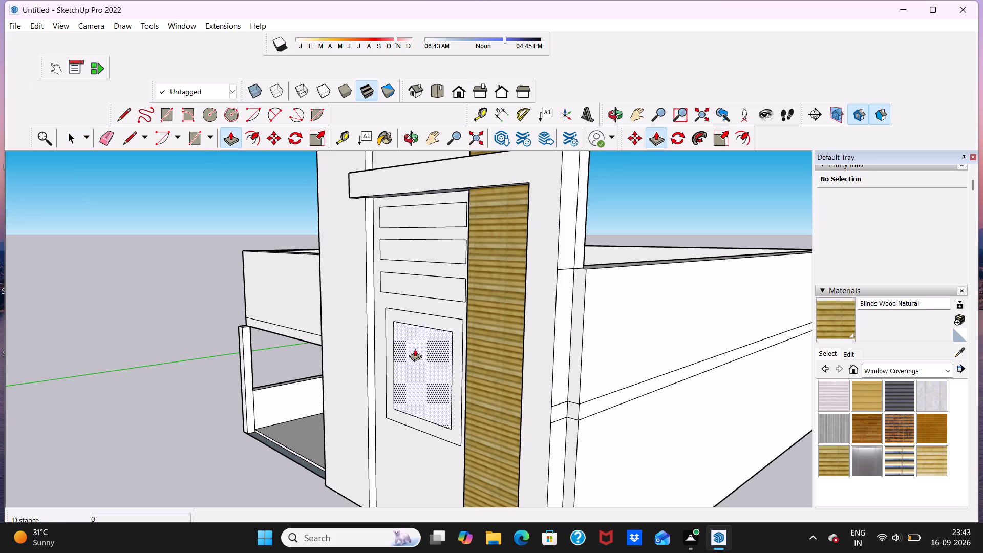
scroll(450, 327, "up", 5)
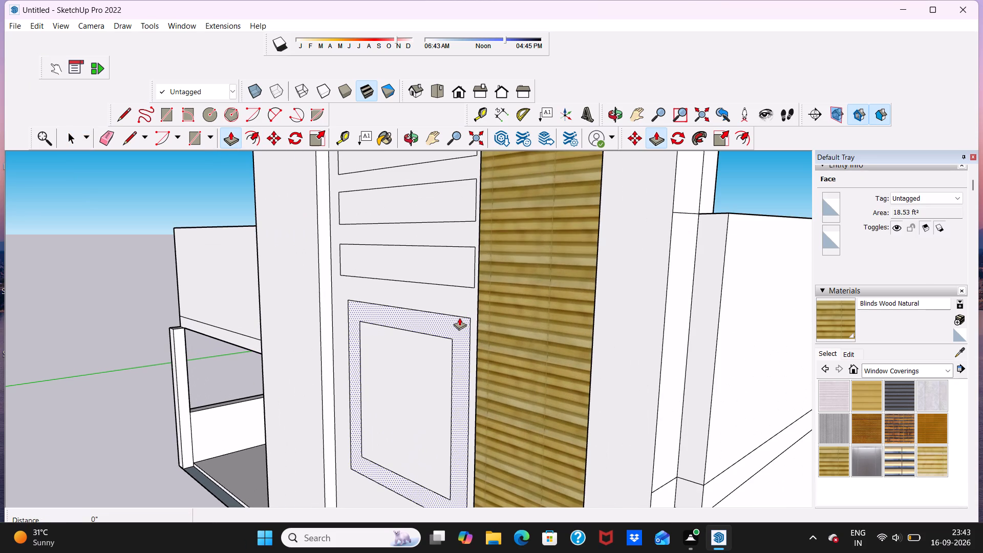
left_click(459, 317)
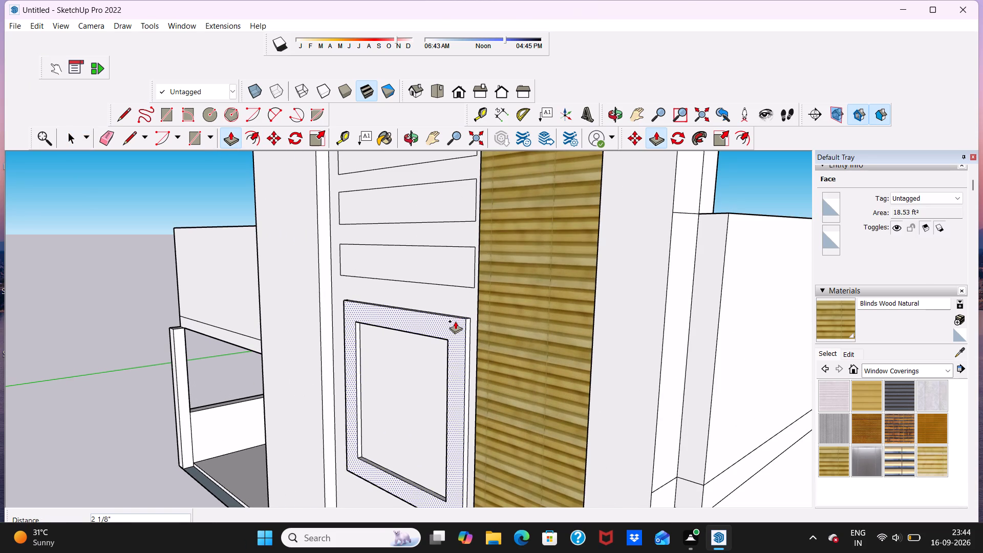
left_click(454, 323)
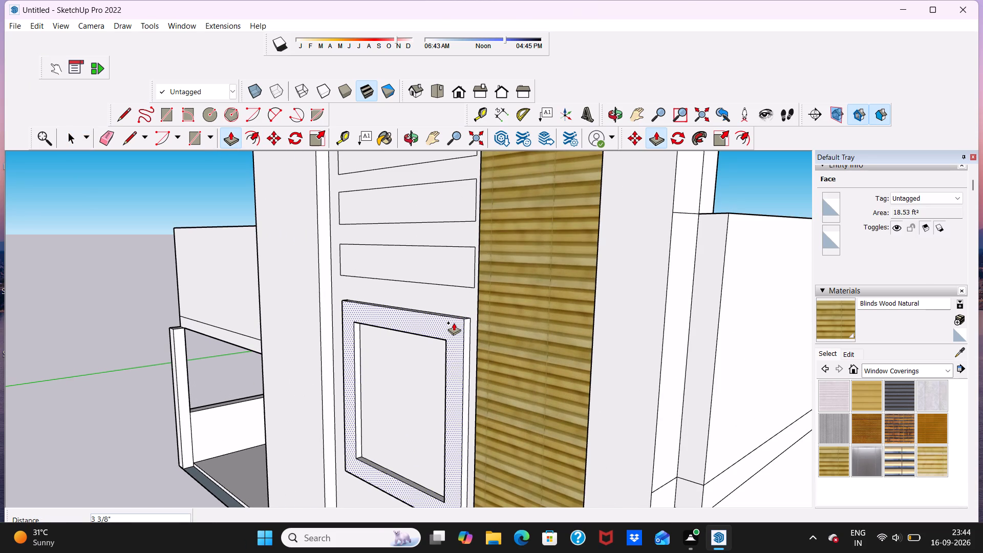
Push/Pull each of the three narrow rectangles above the window frame about 2 1/4" outward from the front panel.
scroll(465, 231, "down", 6)
scroll(464, 172, "up", 2)
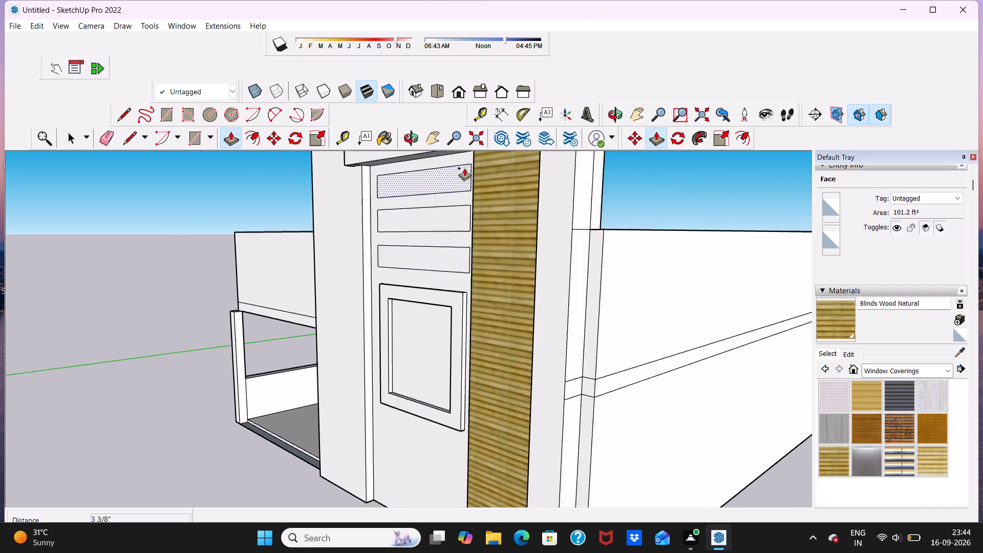
scroll(464, 168, "up", 6)
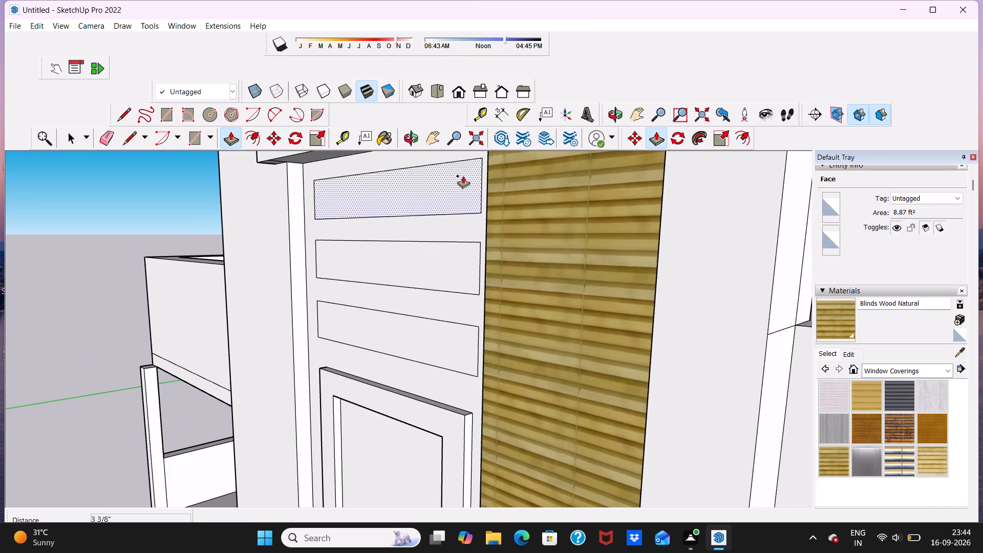
left_click(463, 176)
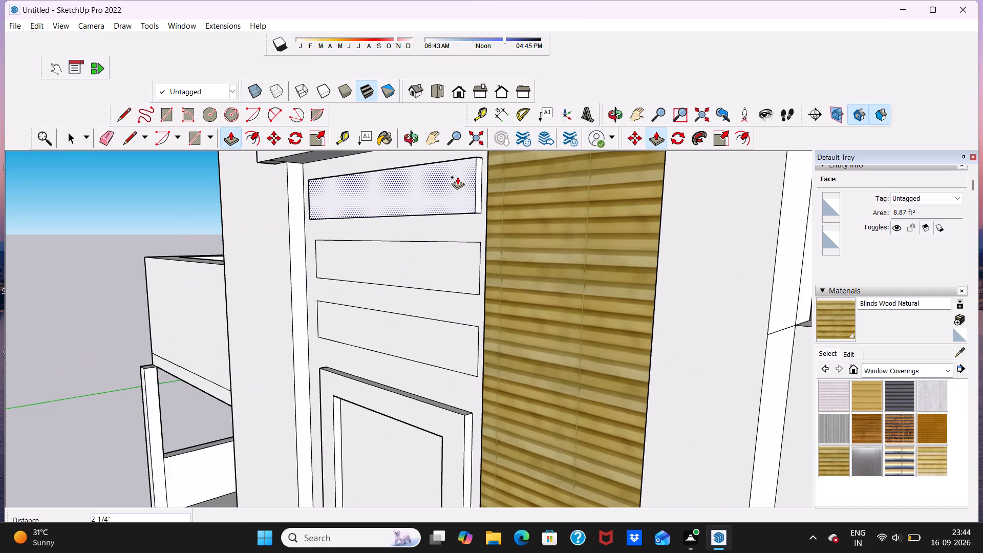
left_click(457, 177)
left_click(459, 259)
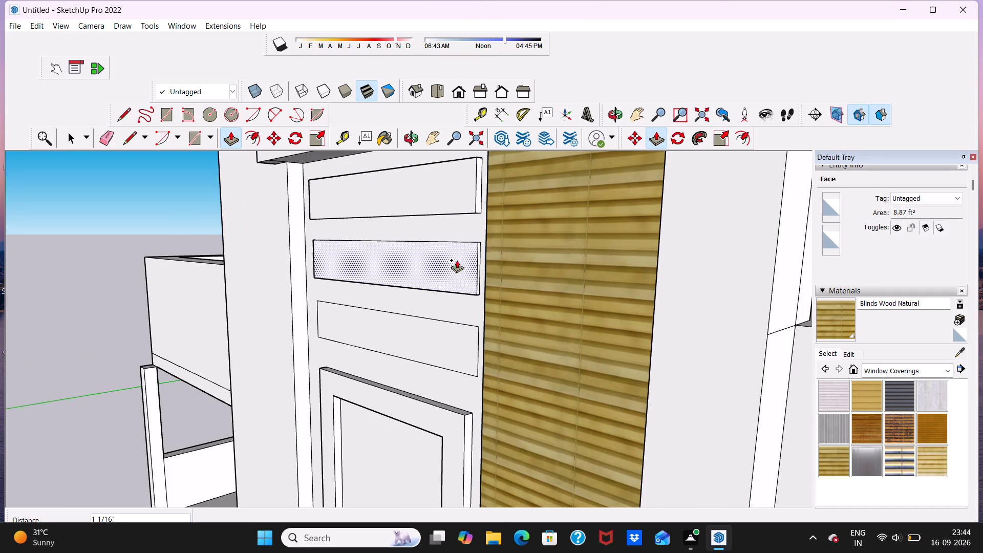
left_click(475, 216)
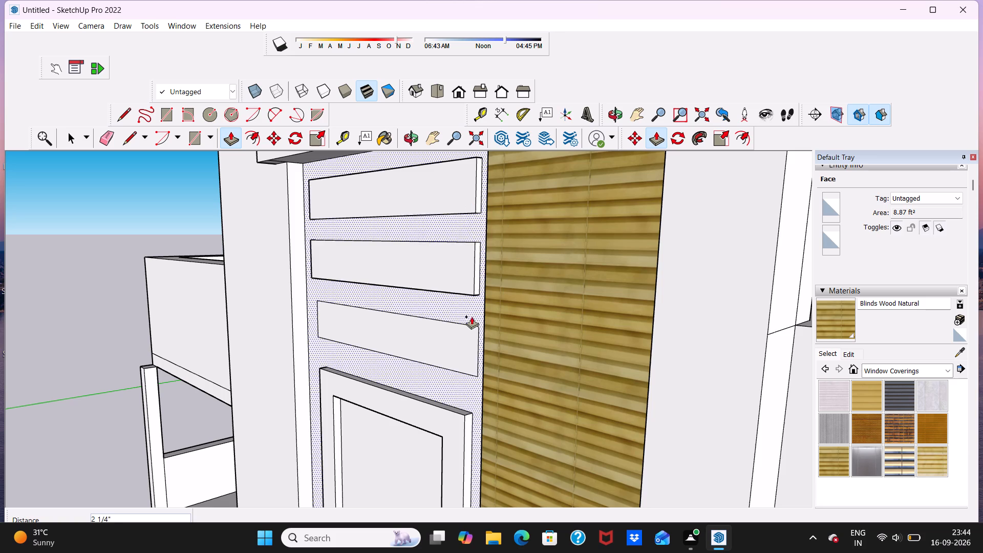
left_click(468, 333)
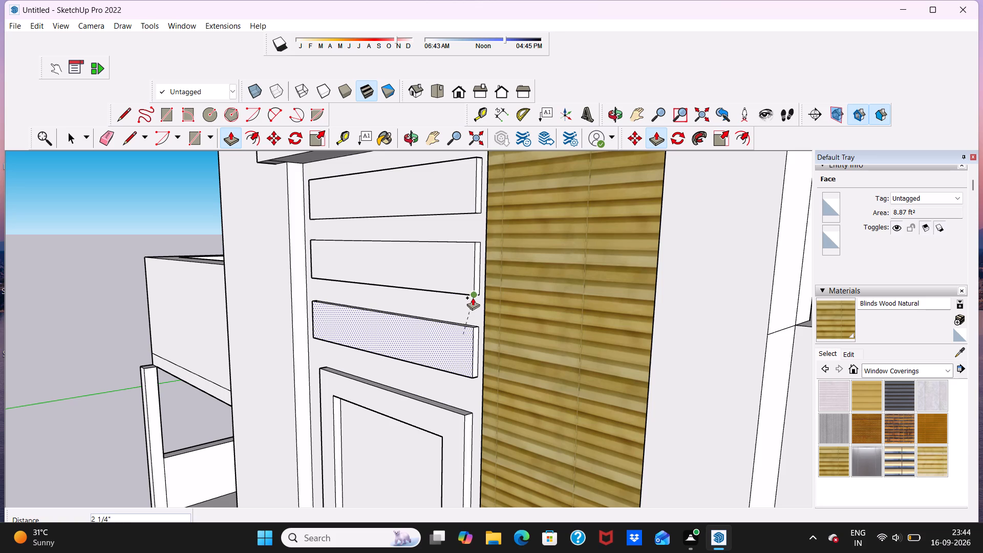
left_click(473, 296)
key("space")
Switch the material library to the Glass and Mirrors collection.
scroll(474, 299, "down", 6)
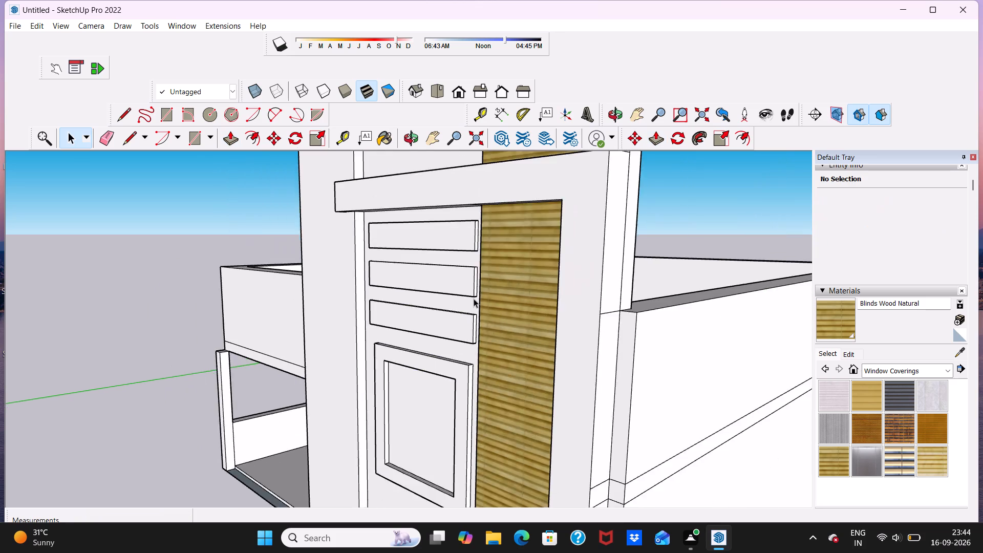
scroll(474, 299, "down", 9)
scroll(460, 377, "down", 3)
scroll(451, 379, "up", 5)
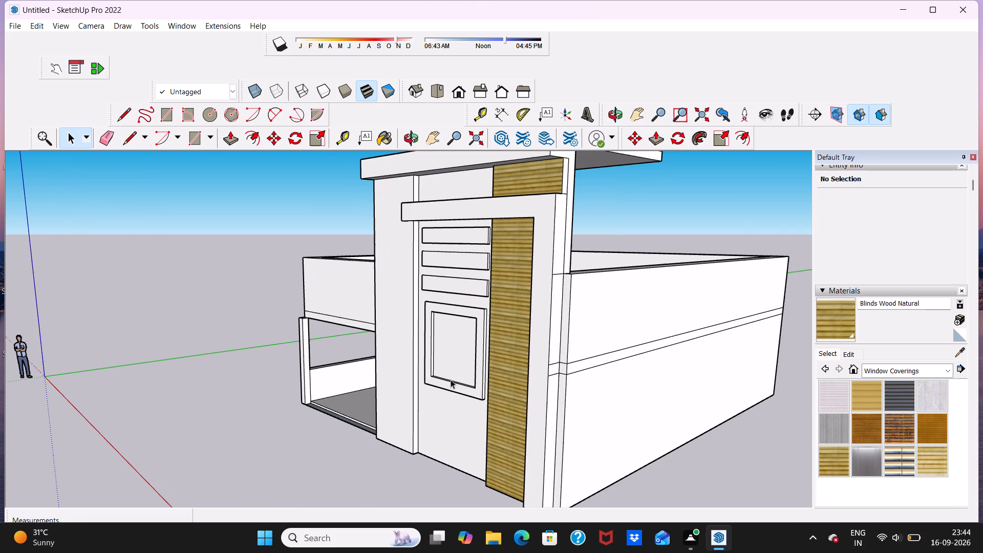
scroll(451, 377, "down", 2)
middle_click_drag(482, 342, 604, 335)
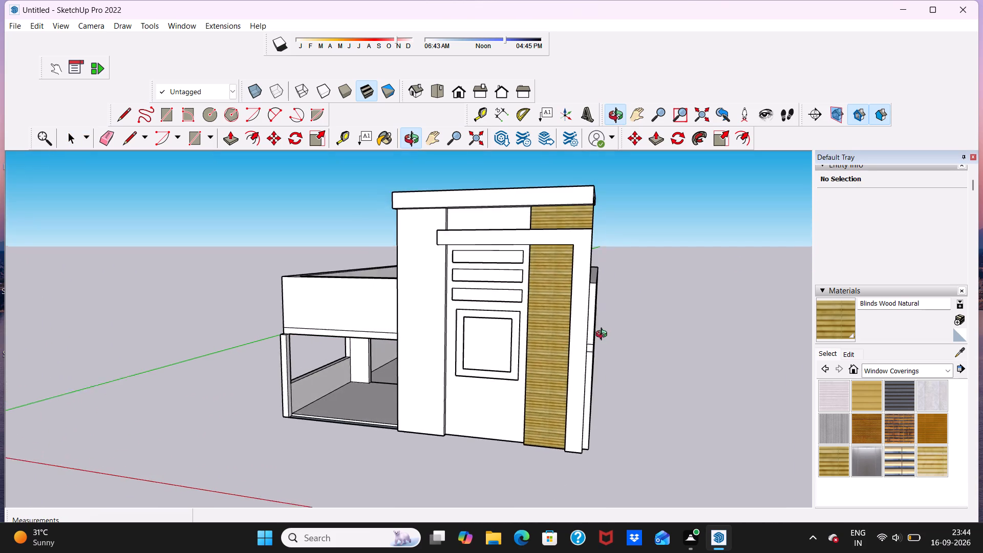
middle_click_drag(604, 335, 606, 334)
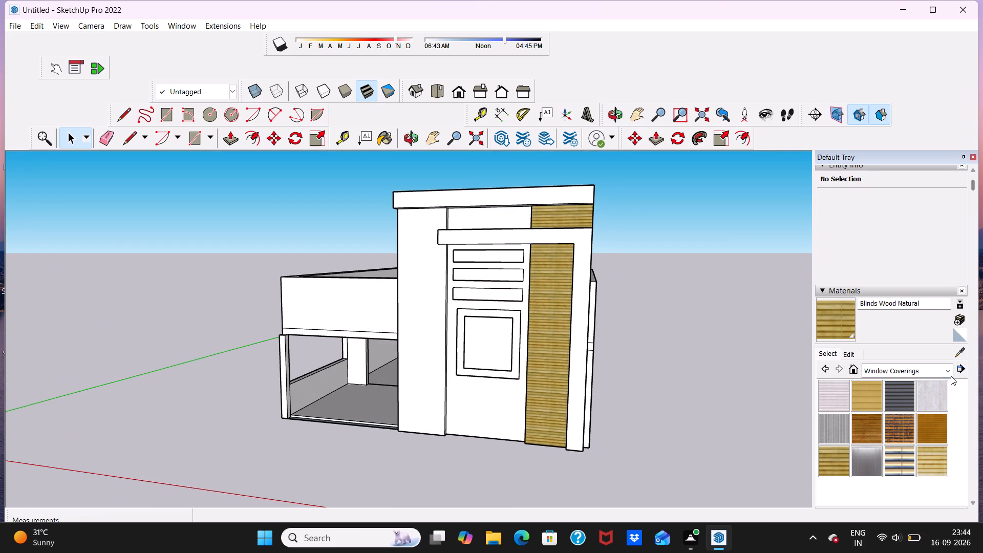
left_click(951, 376)
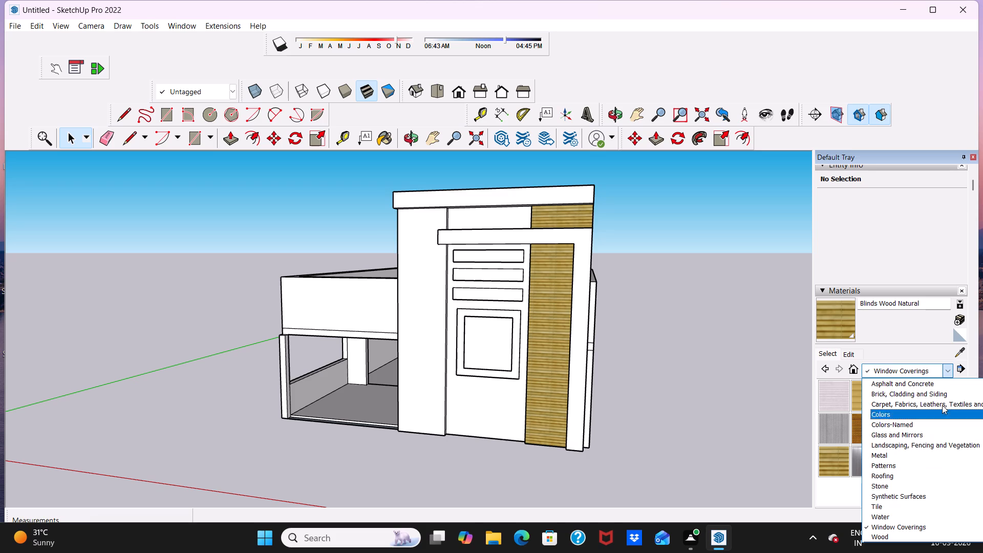
scroll(937, 388, "down", 5)
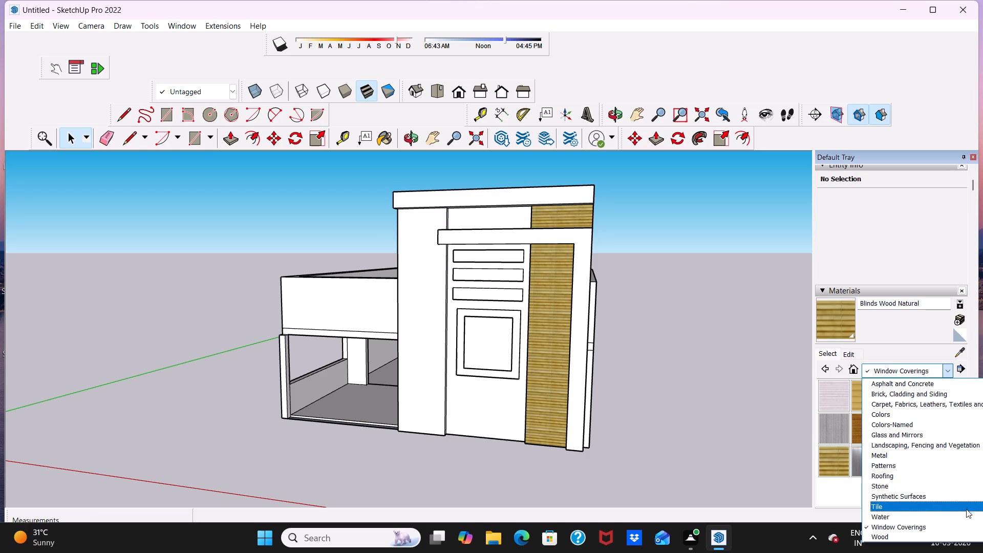
left_click(946, 436)
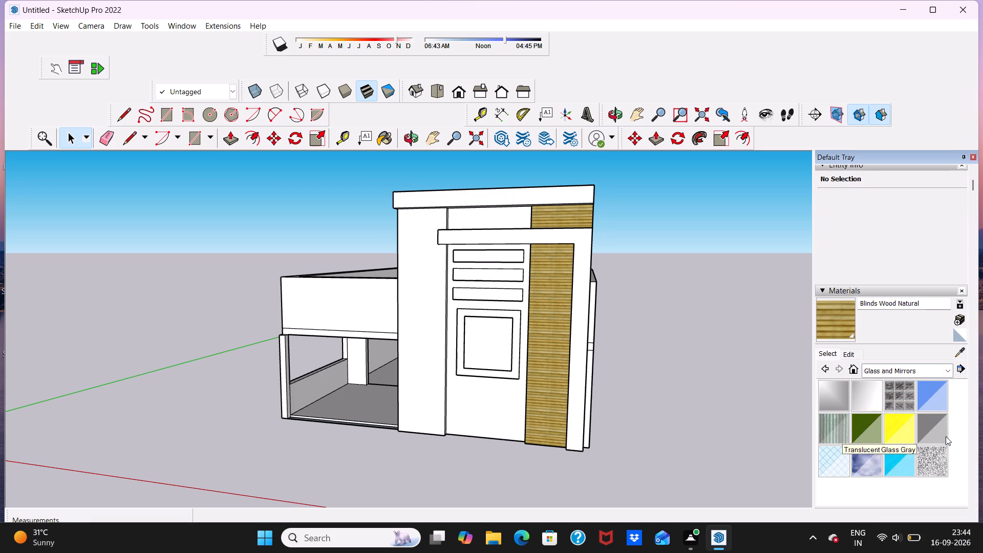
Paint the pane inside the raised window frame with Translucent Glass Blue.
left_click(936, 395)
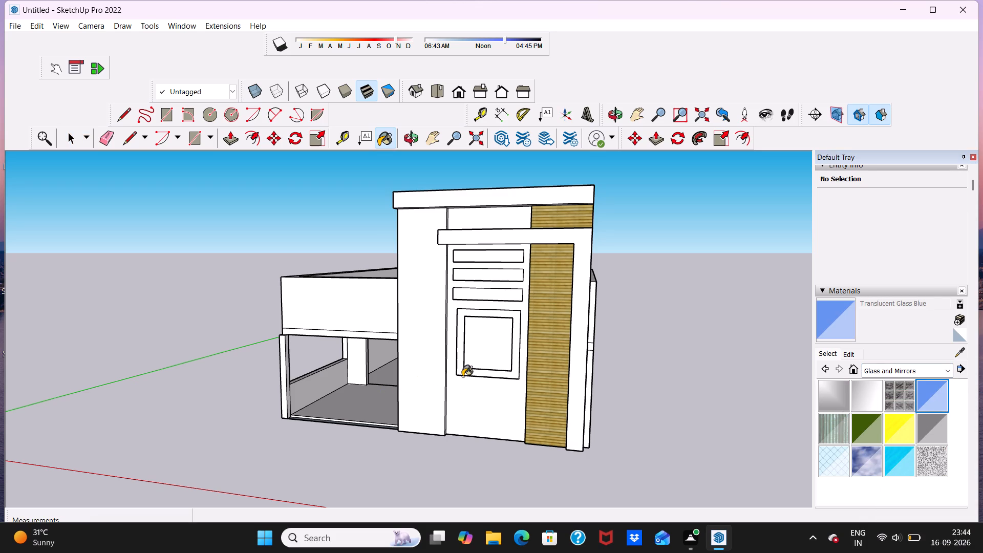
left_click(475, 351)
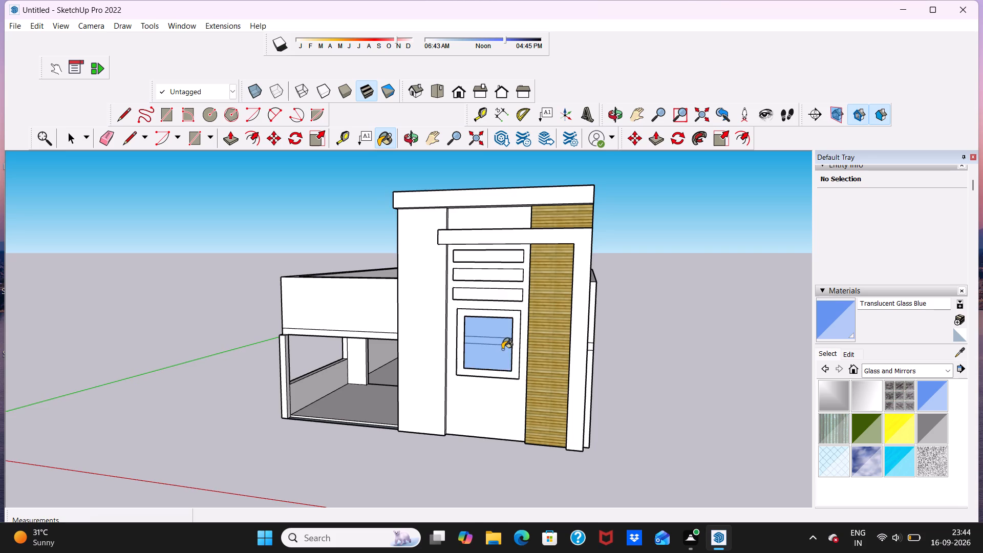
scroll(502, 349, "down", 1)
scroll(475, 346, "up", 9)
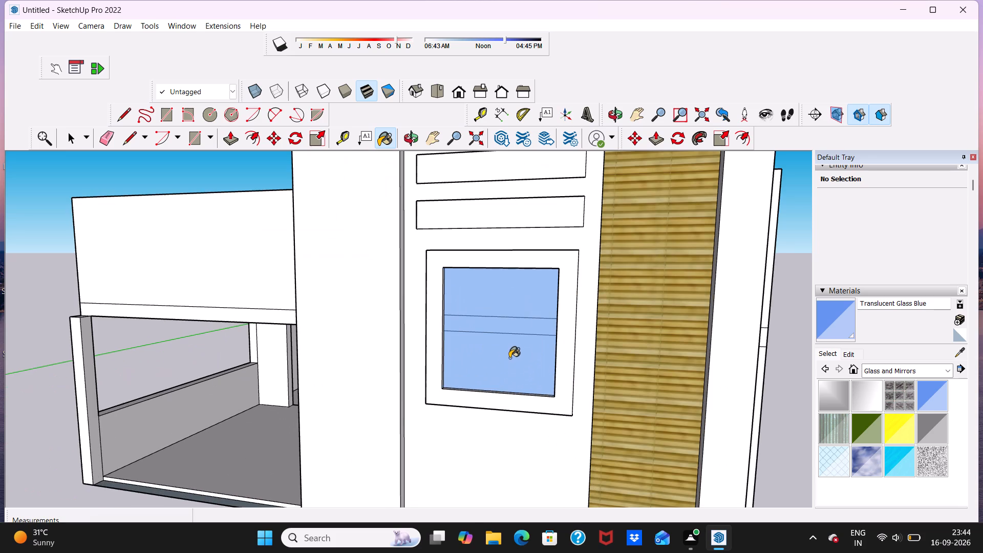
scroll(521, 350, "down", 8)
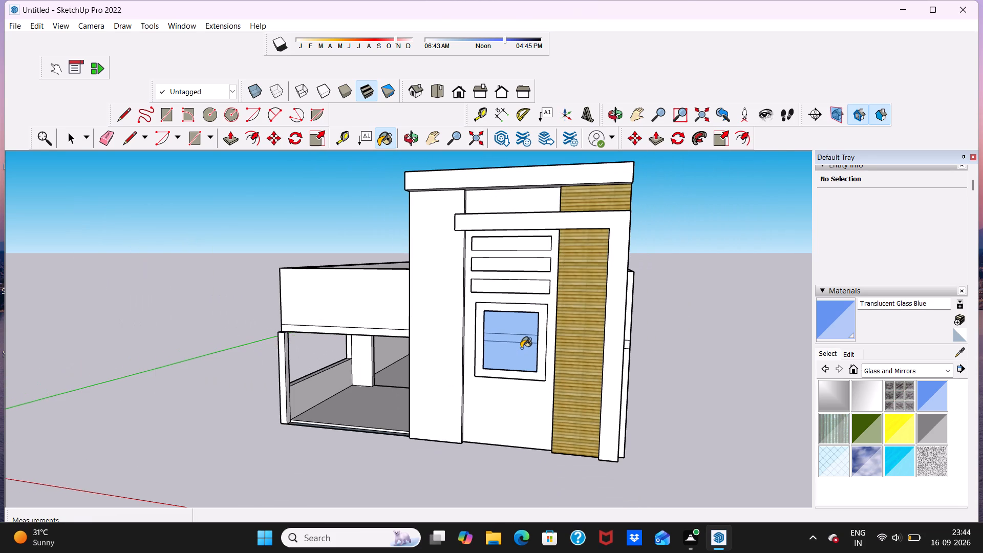
Repaint the window pane with the Translucent Glass Sky Reflection material.
left_click(860, 452)
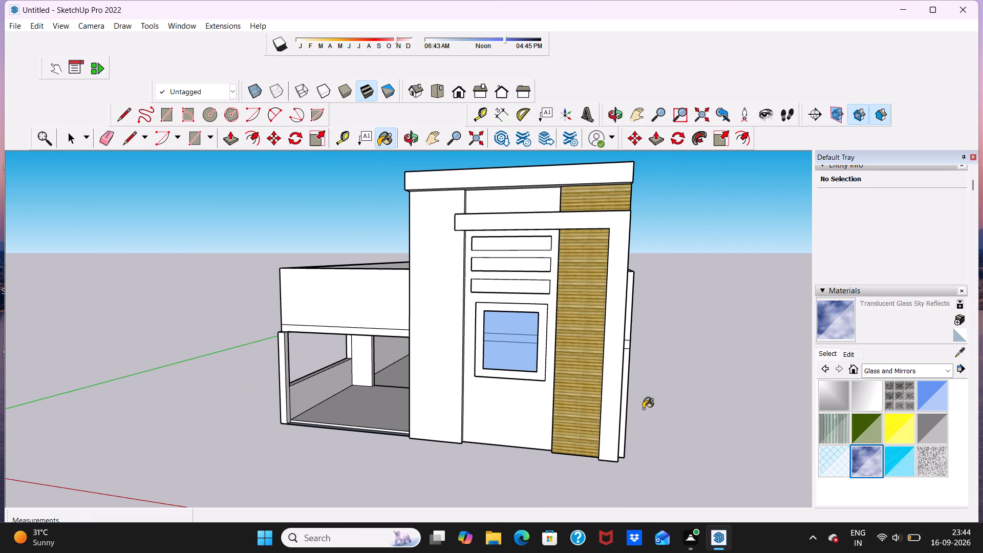
left_click(516, 353)
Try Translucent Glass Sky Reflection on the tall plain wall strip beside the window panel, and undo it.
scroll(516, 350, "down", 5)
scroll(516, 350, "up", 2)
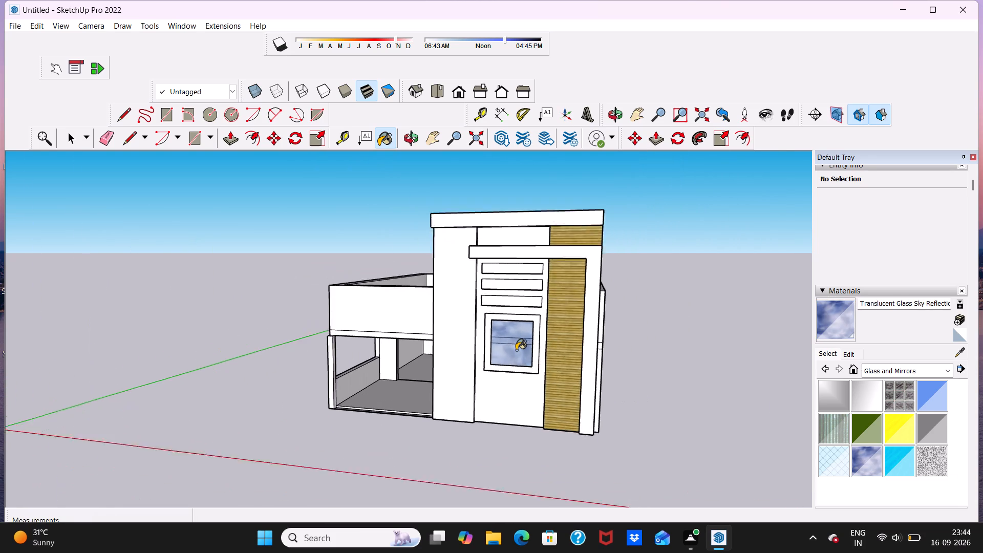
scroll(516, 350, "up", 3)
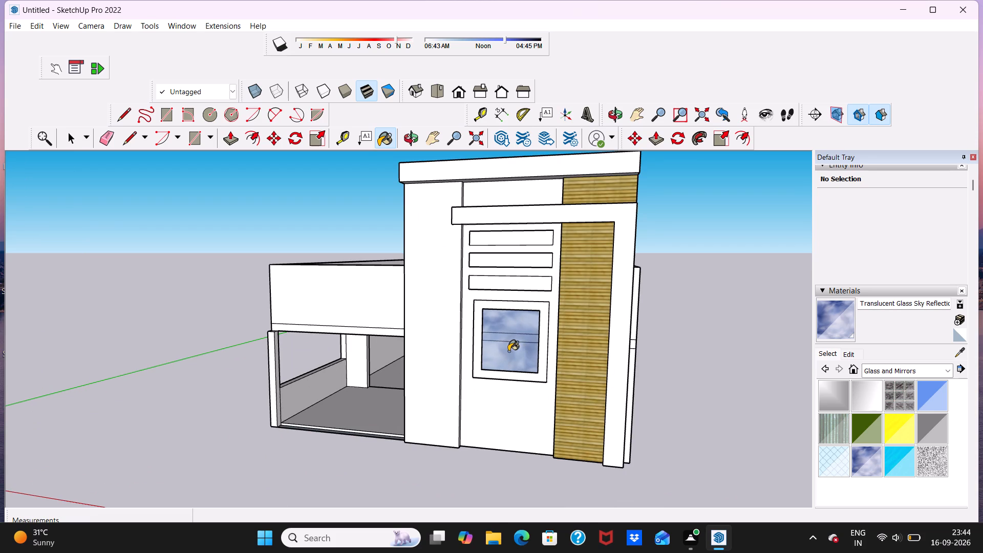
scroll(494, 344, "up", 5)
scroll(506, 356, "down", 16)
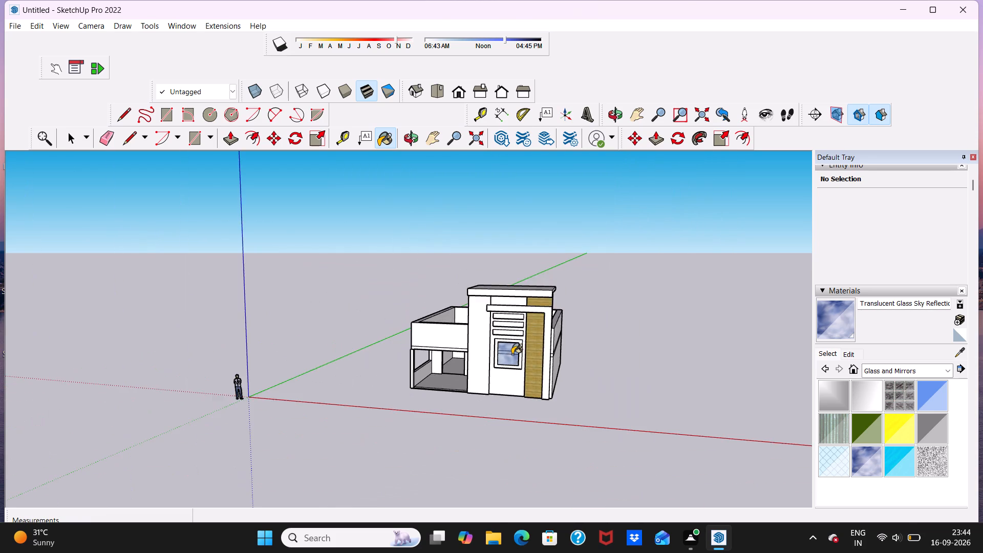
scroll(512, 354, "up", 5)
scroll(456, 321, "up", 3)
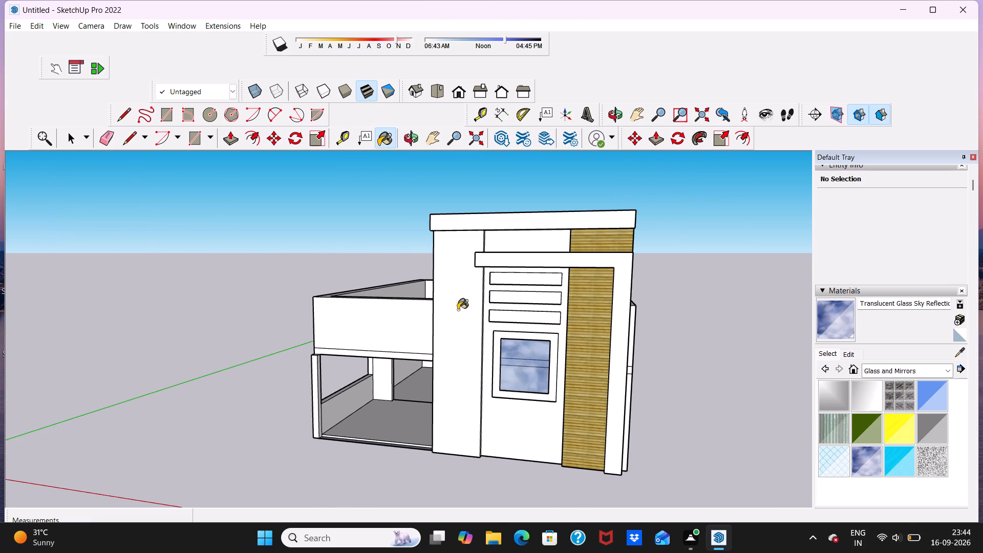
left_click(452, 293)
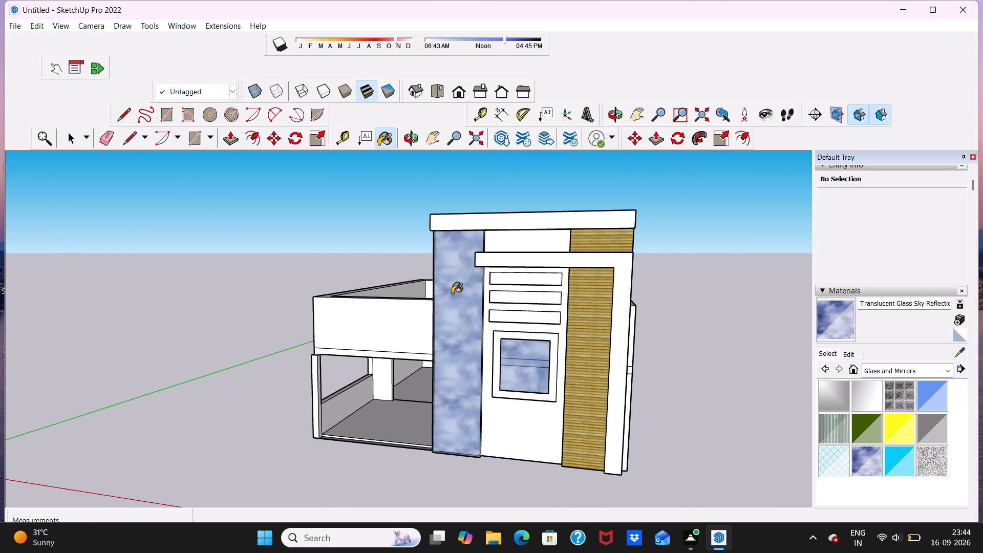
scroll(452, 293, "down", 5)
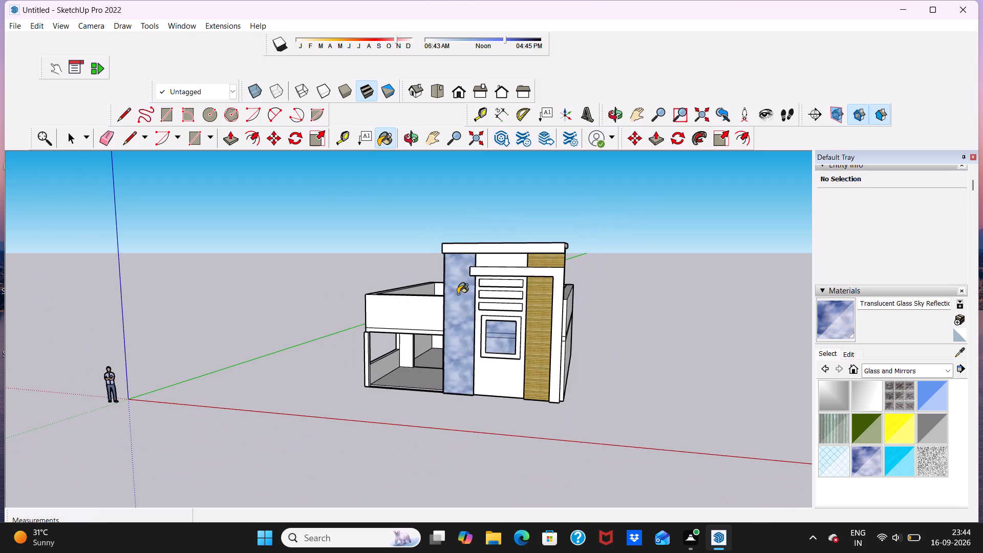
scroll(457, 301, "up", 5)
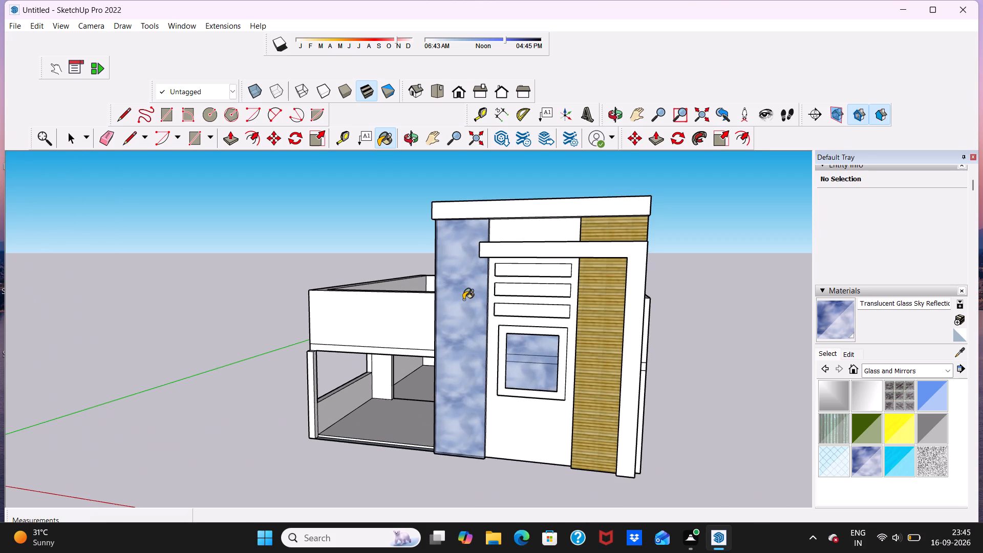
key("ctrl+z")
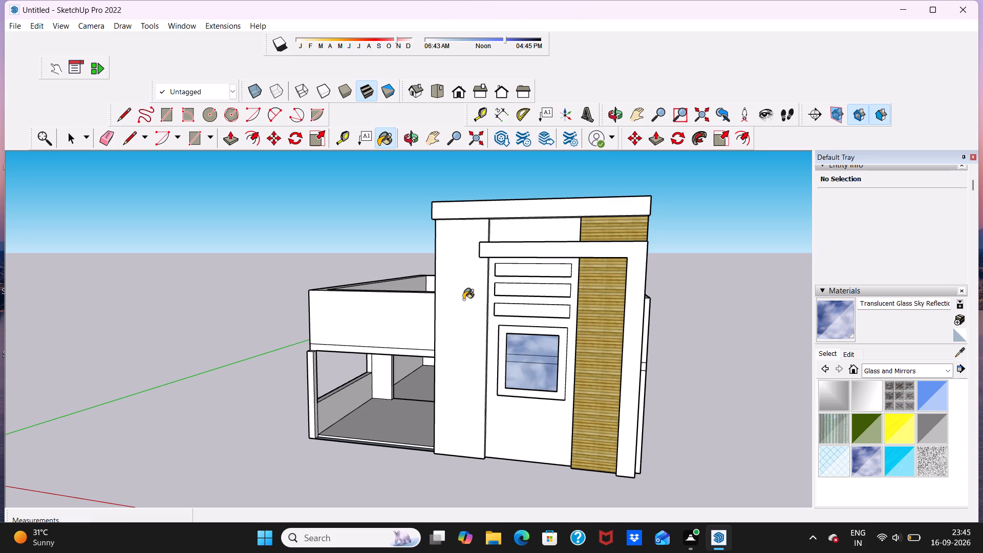
Paint the tall plain wall strip beside the window panel with the grey Color M03 from the Colors collection.
left_click(946, 371)
left_click(961, 417)
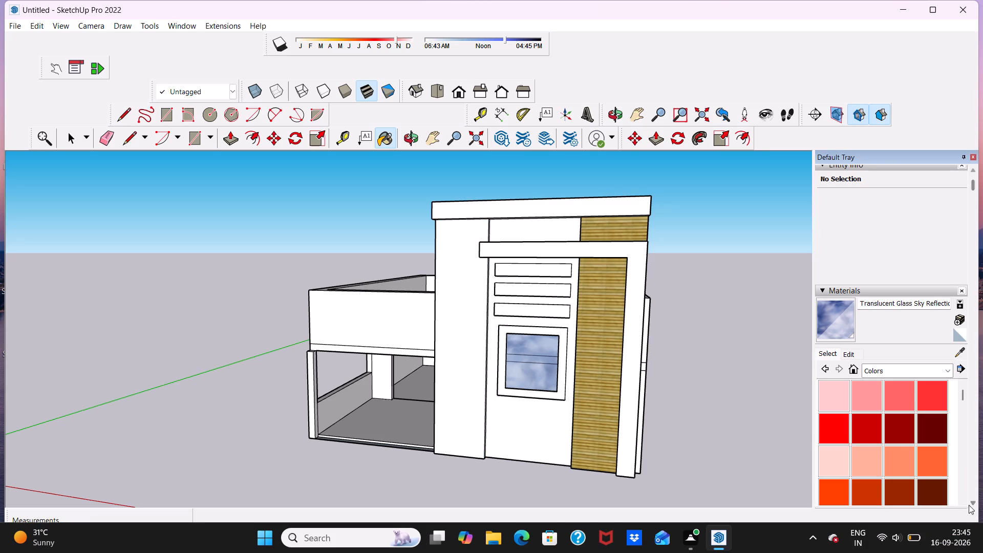
left_click(962, 501)
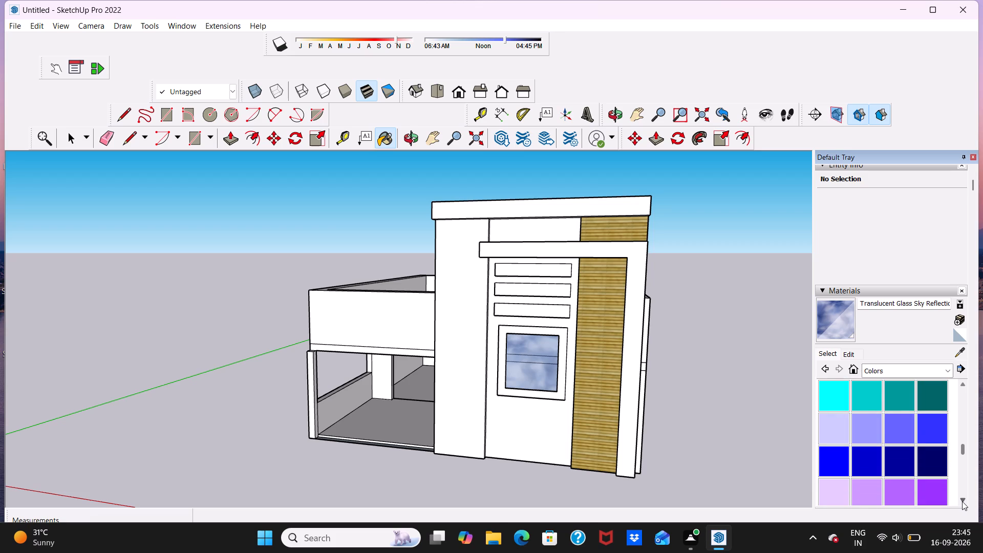
left_click(962, 501)
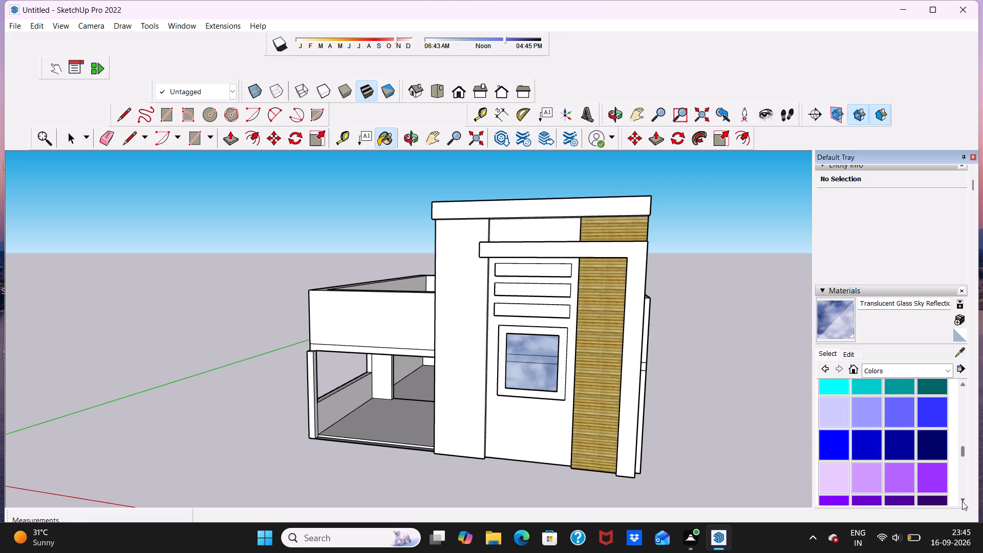
left_click(962, 501)
triple_click(962, 501)
triple_click(962, 501)
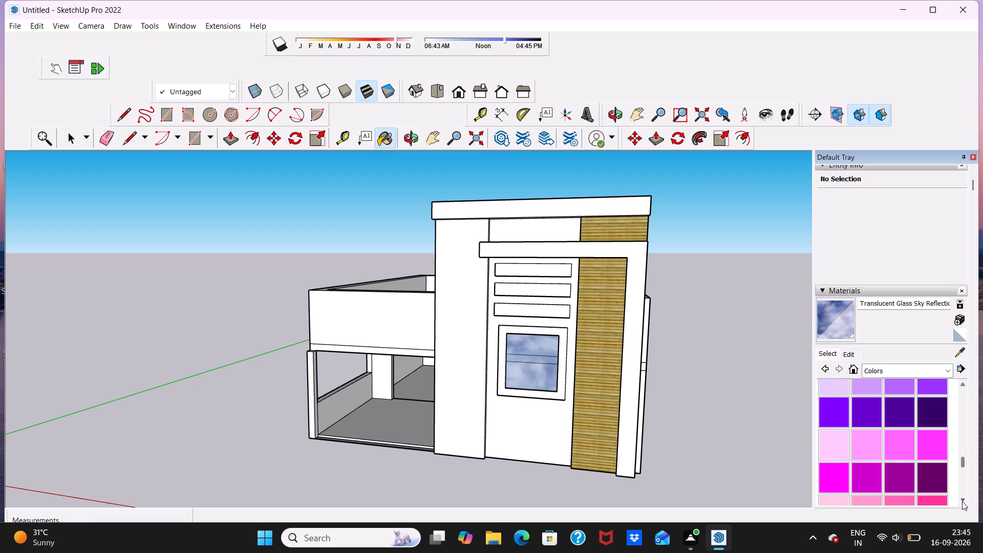
triple_click(962, 501)
triple_click(962, 501)
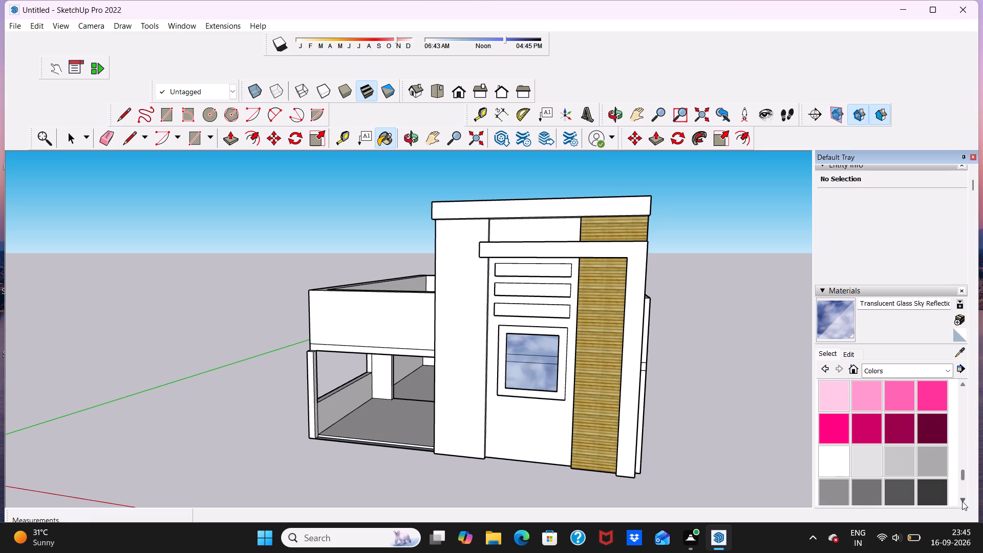
left_click(962, 501)
left_click(962, 501)
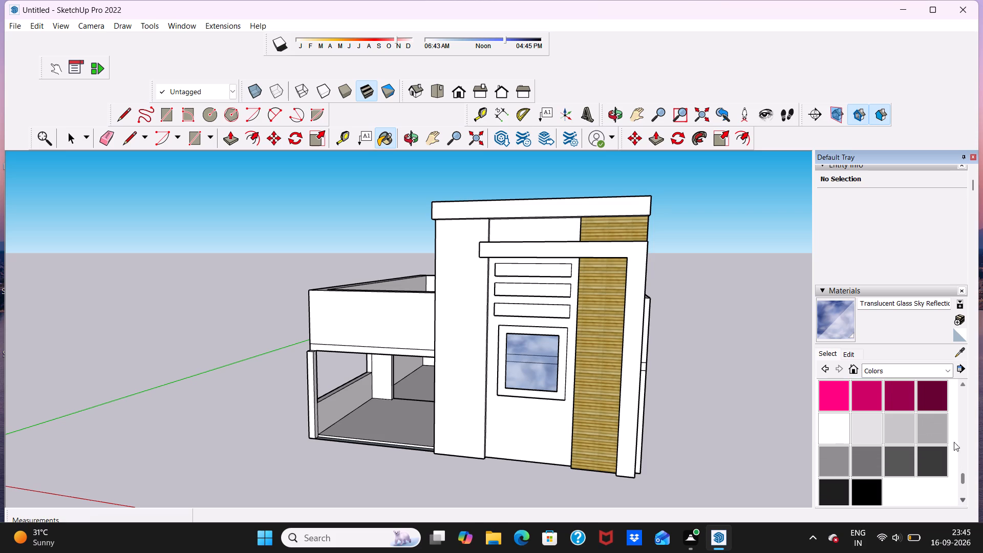
left_click(944, 429)
left_click(462, 325)
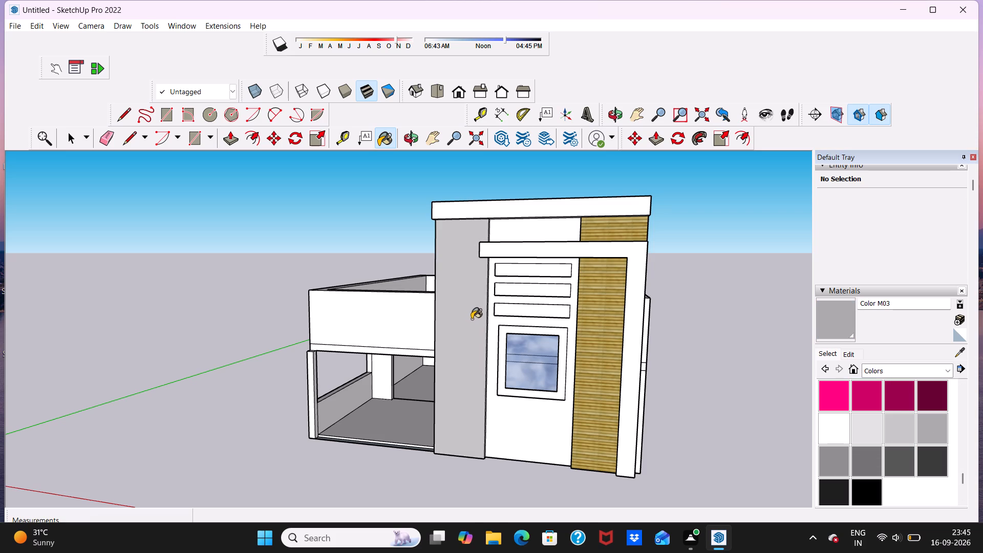
Repaint the tall grey wall strip beside the window panel with the dark grey Color M07 from the Colors collection.
double_click(960, 501)
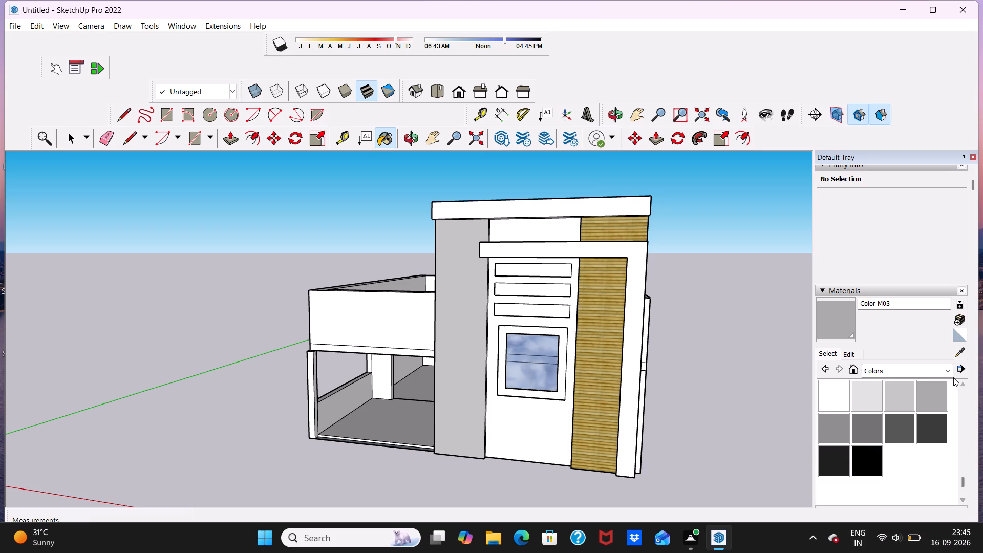
left_click(961, 384)
left_click(961, 384)
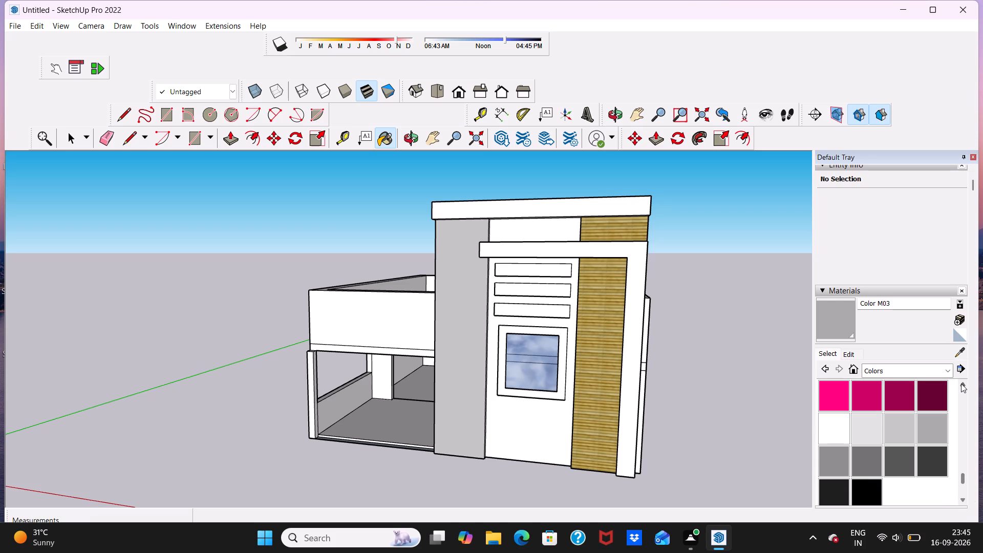
left_click(942, 470)
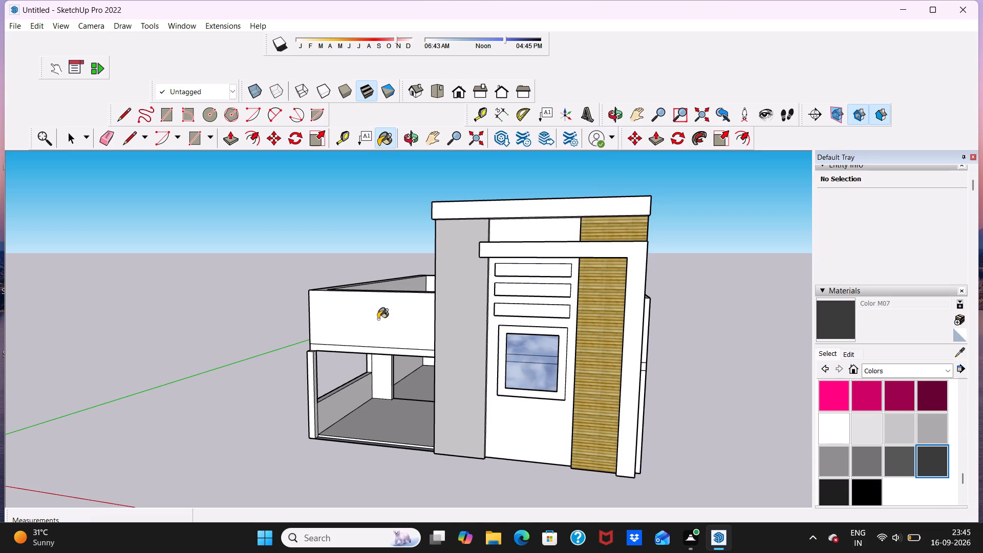
left_click(448, 303)
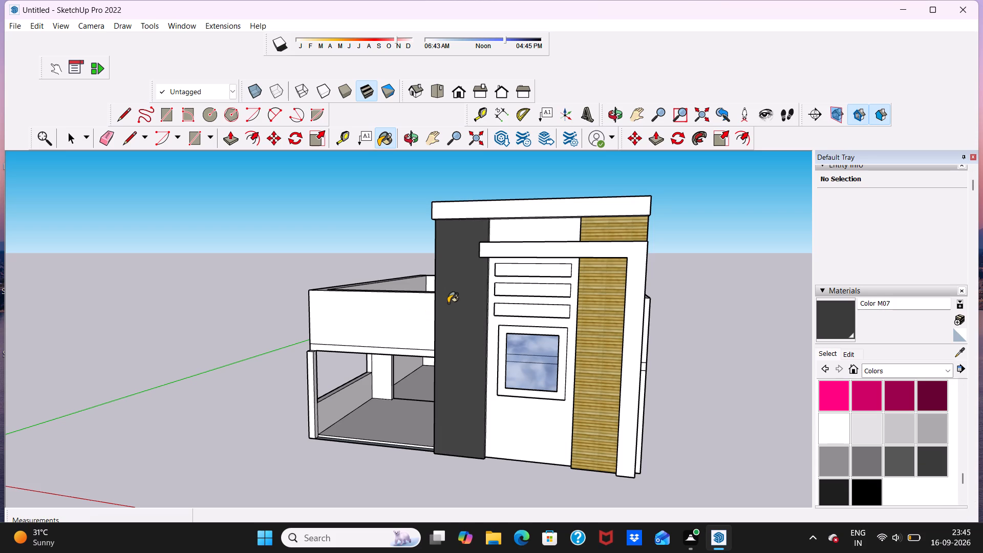
scroll(473, 320, "up", 7)
scroll(473, 320, "down", 10)
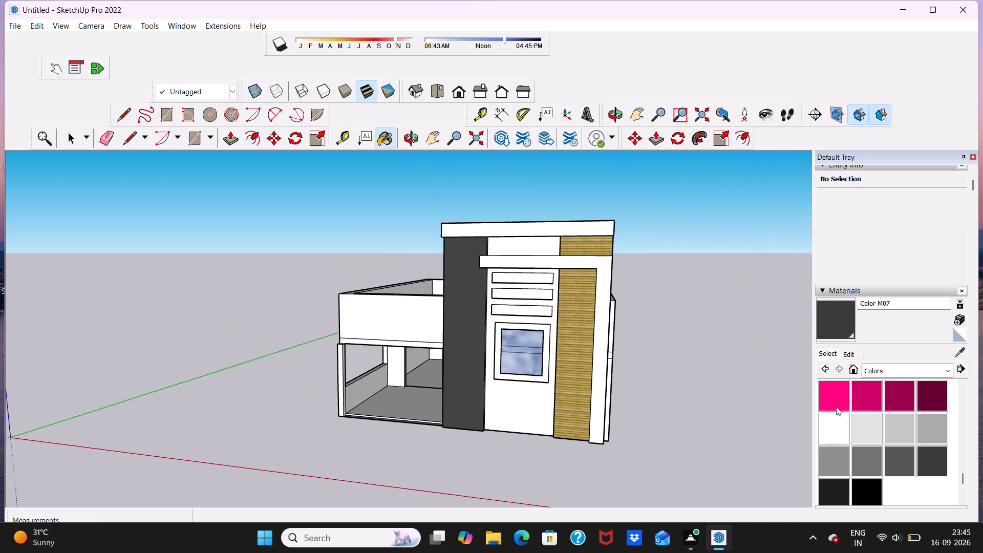
Edit Color M07 to a lighter mid grey by raising its brightness.
left_click(847, 357)
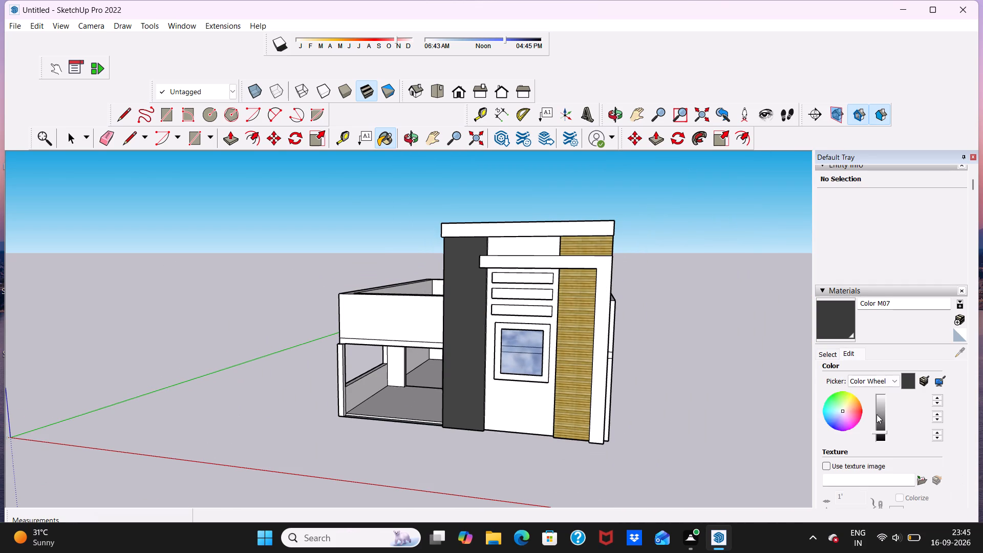
left_click(882, 423)
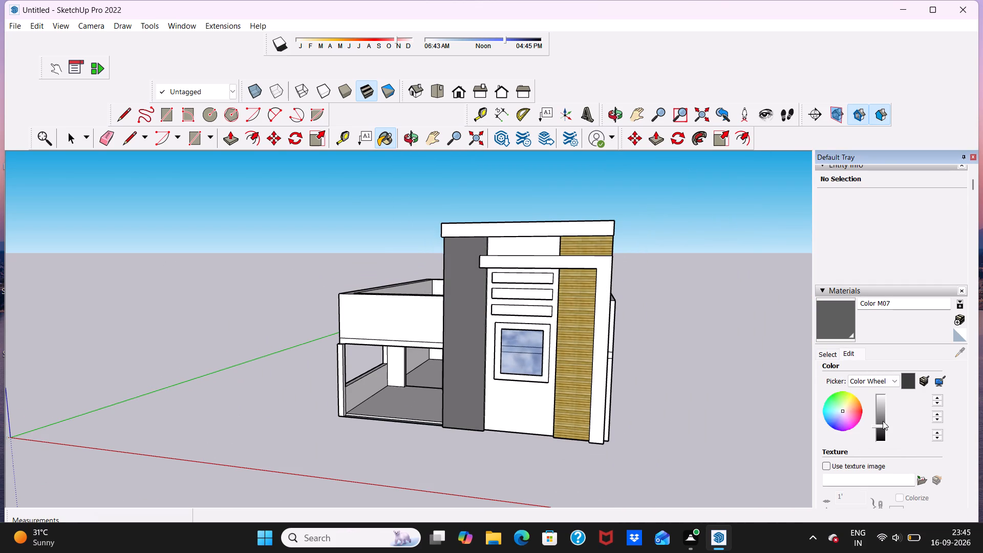
left_click(883, 419)
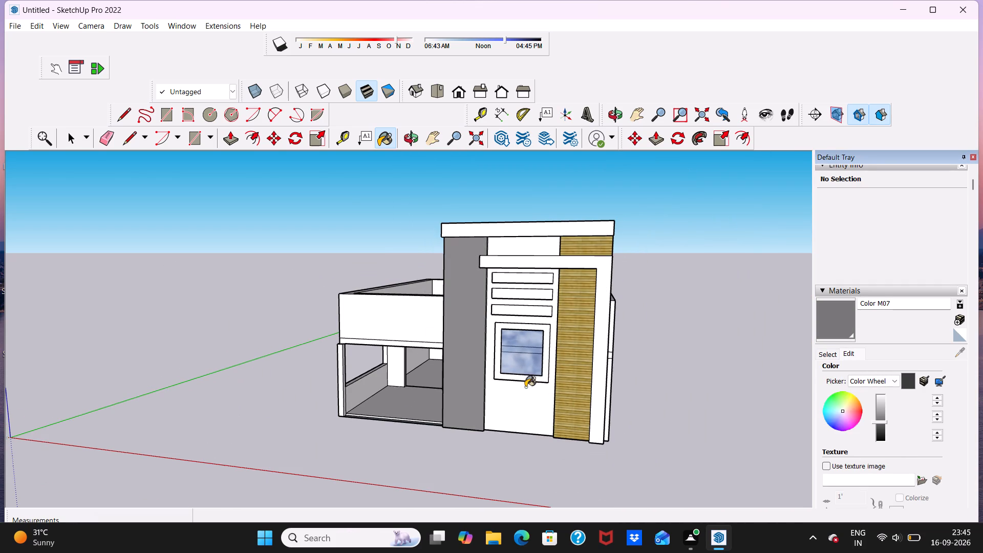
Examine the lightened grey wall strip against the rest of the front facade.
scroll(427, 338, "up", 12)
scroll(474, 343, "down", 15)
scroll(478, 334, "up", 2)
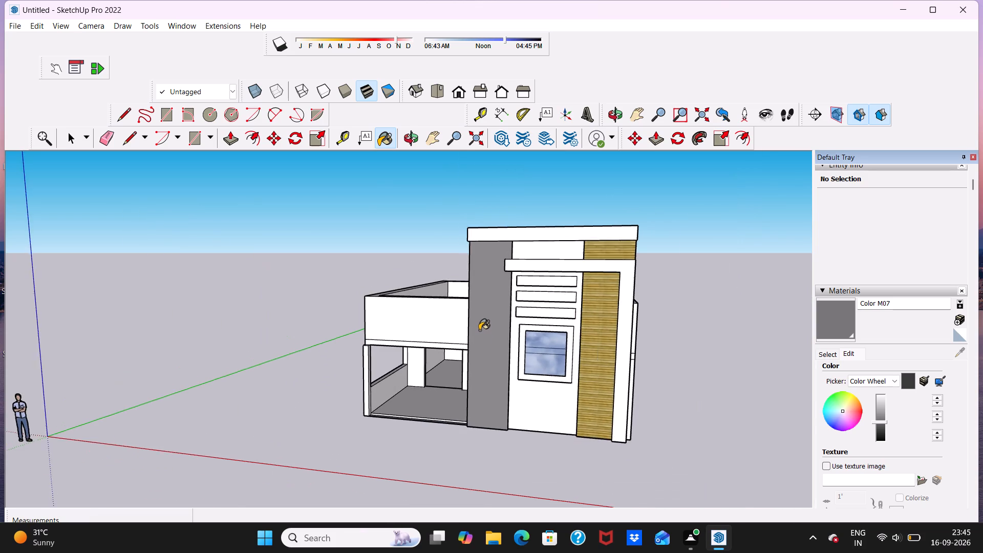
scroll(479, 330, "up", 4)
key("space")
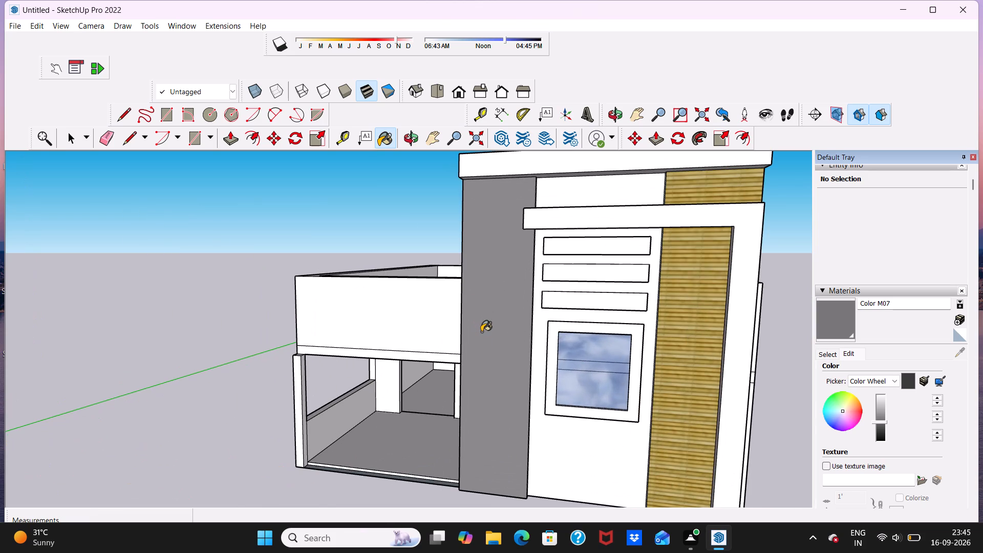
key("space")
scroll(481, 332, "down", 7)
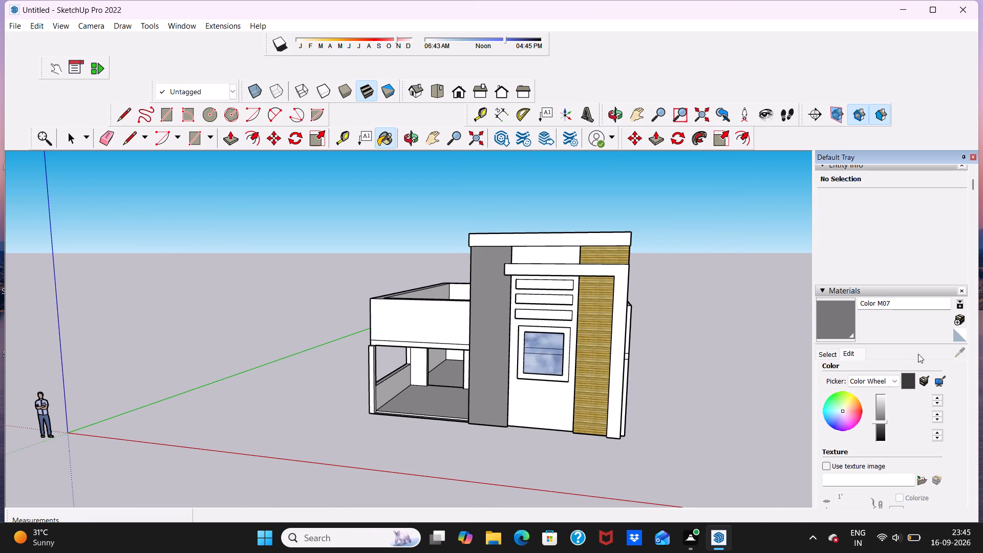
left_click(686, 401)
key("space")
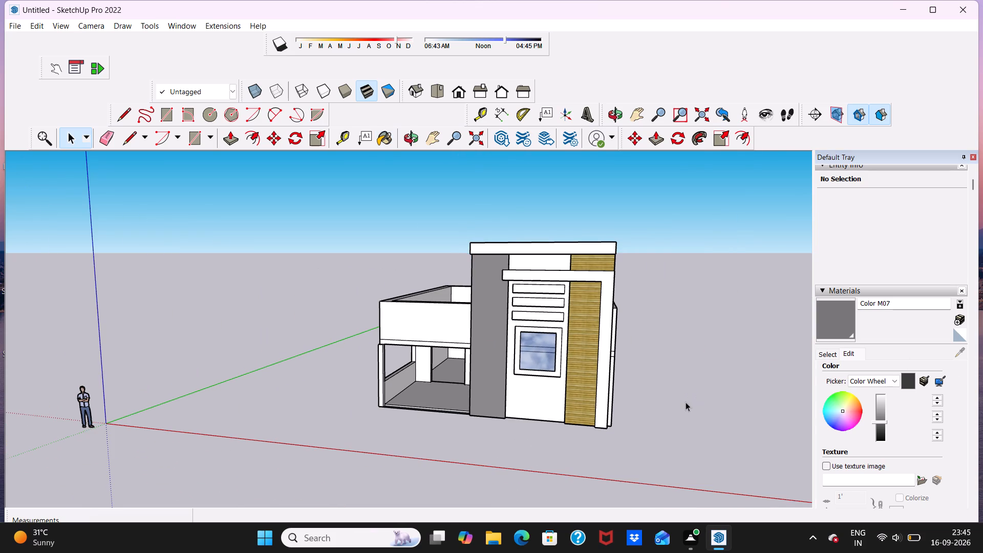
key("space")
scroll(459, 323, "up", 4)
scroll(501, 290, "down", 4)
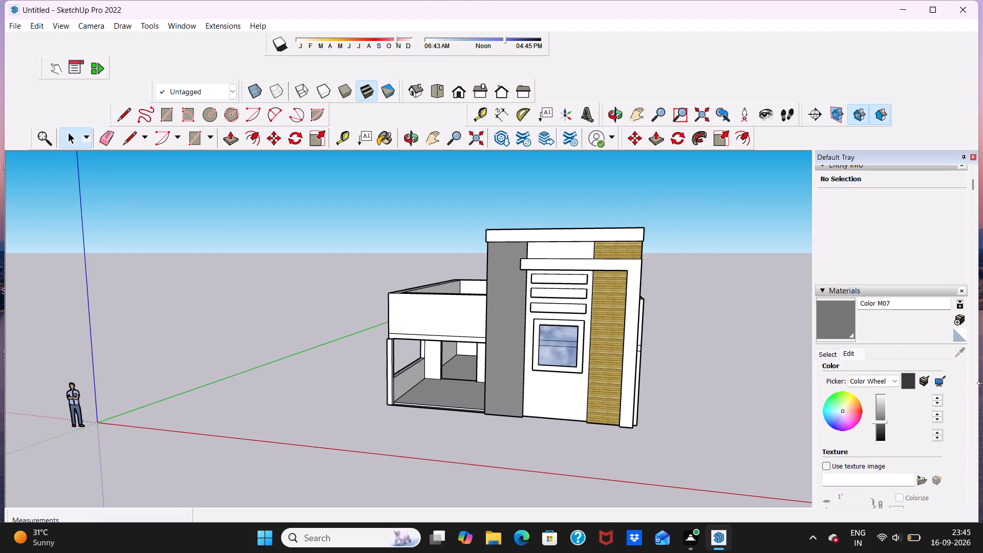
Paint the short white wall panel between the roof slab and the lower band with the orange Color C04 from the Colors collection.
left_click(895, 381)
left_click(887, 354)
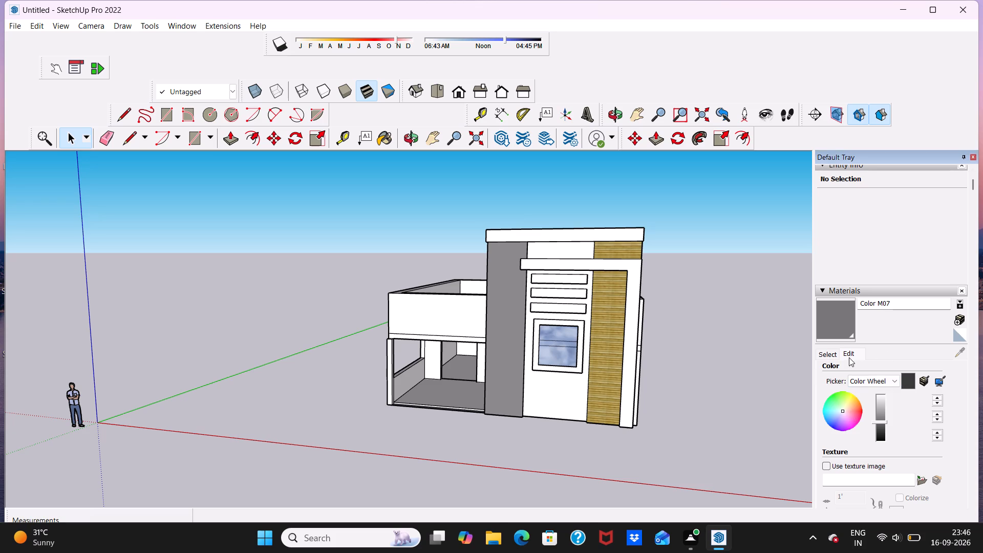
left_click(827, 353)
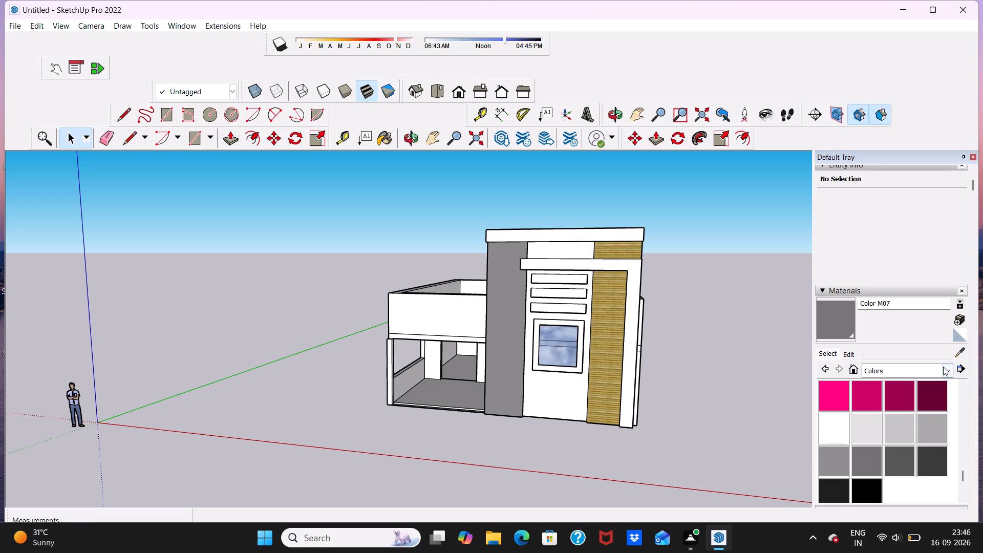
left_click(944, 371)
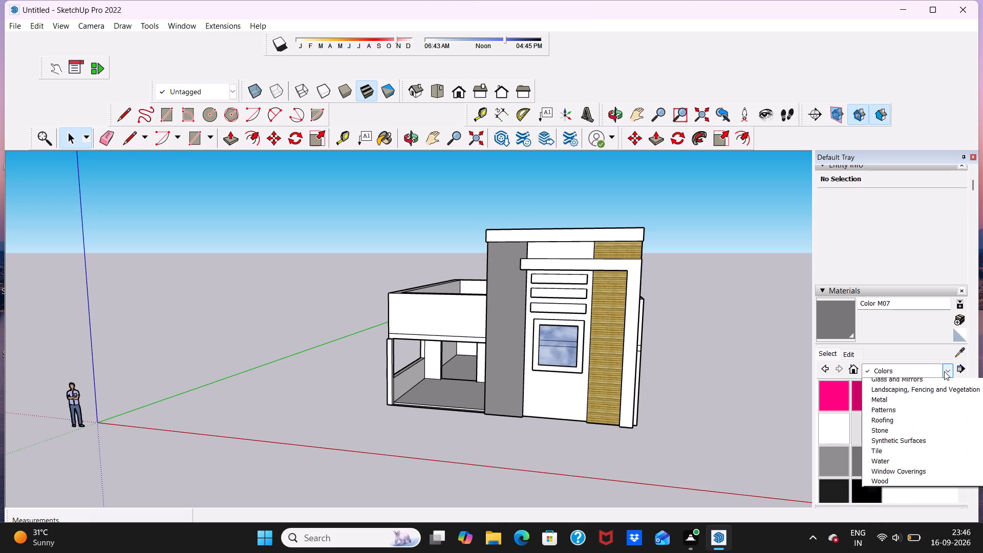
left_click(947, 415)
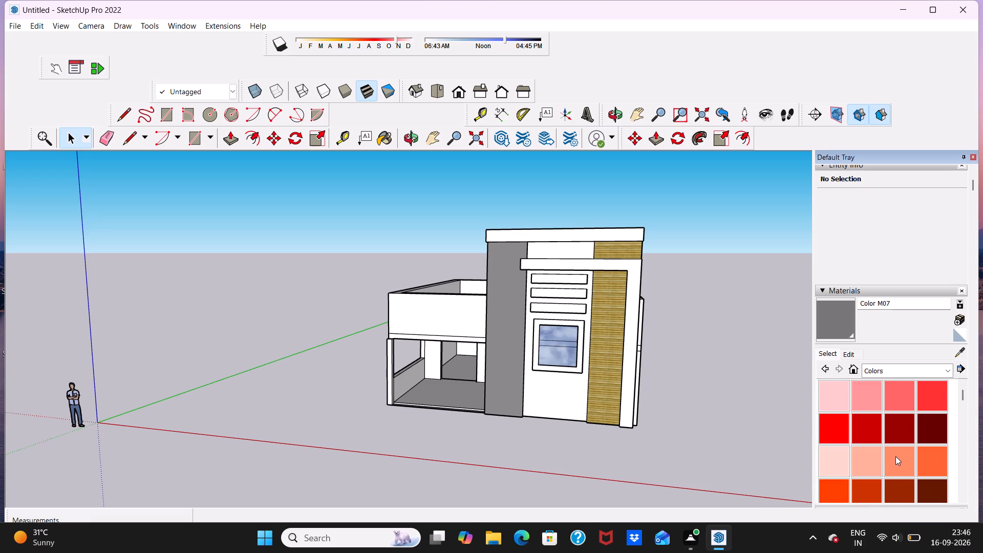
scroll(896, 456, "down", 1)
left_click(936, 459)
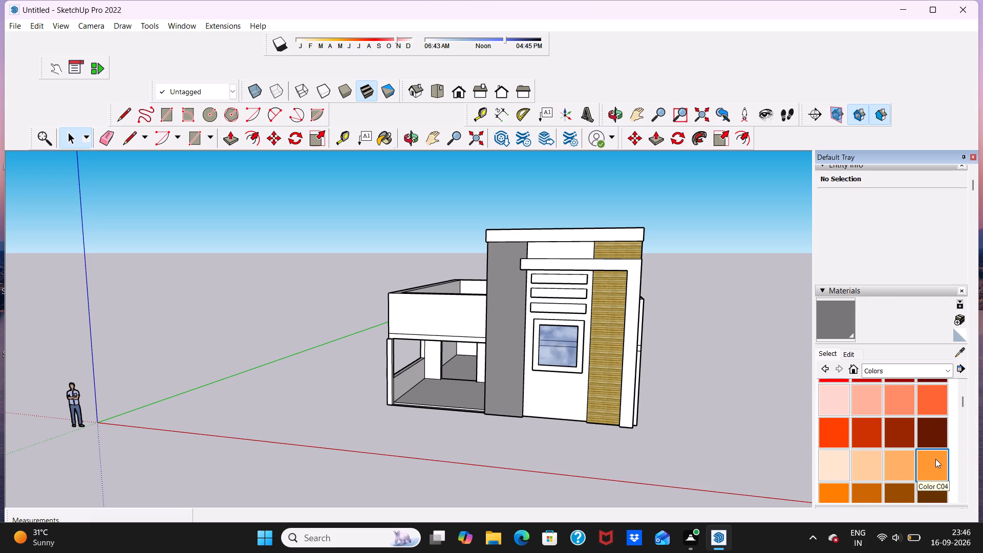
left_click(557, 251)
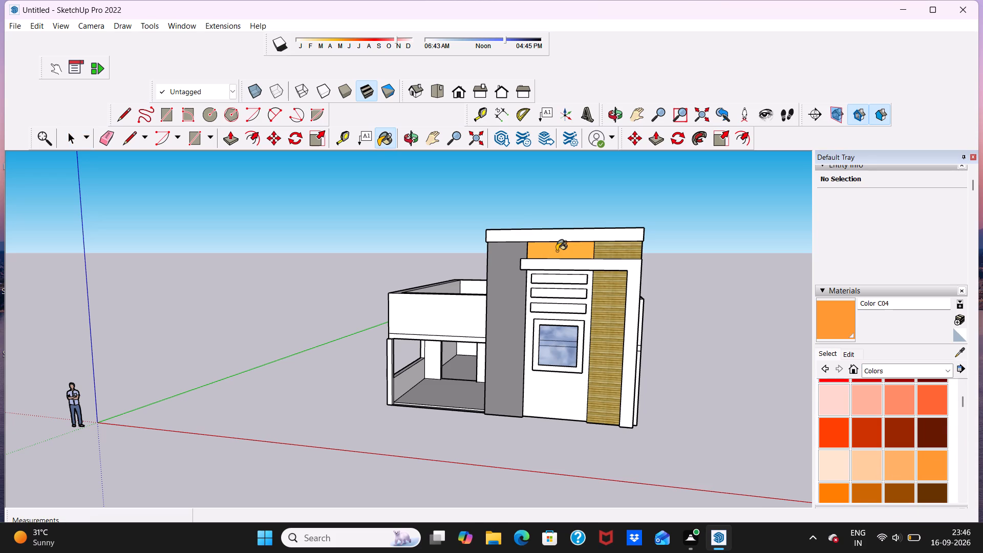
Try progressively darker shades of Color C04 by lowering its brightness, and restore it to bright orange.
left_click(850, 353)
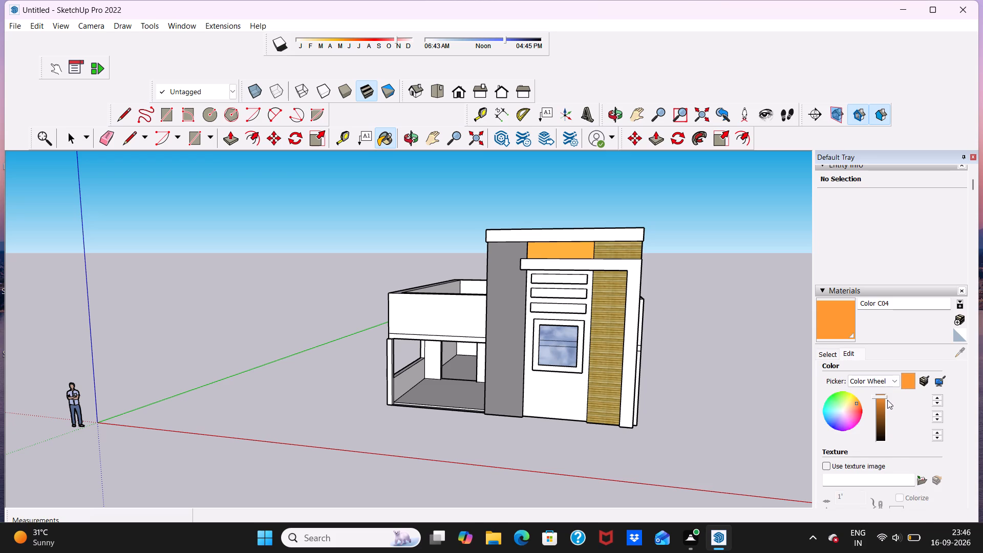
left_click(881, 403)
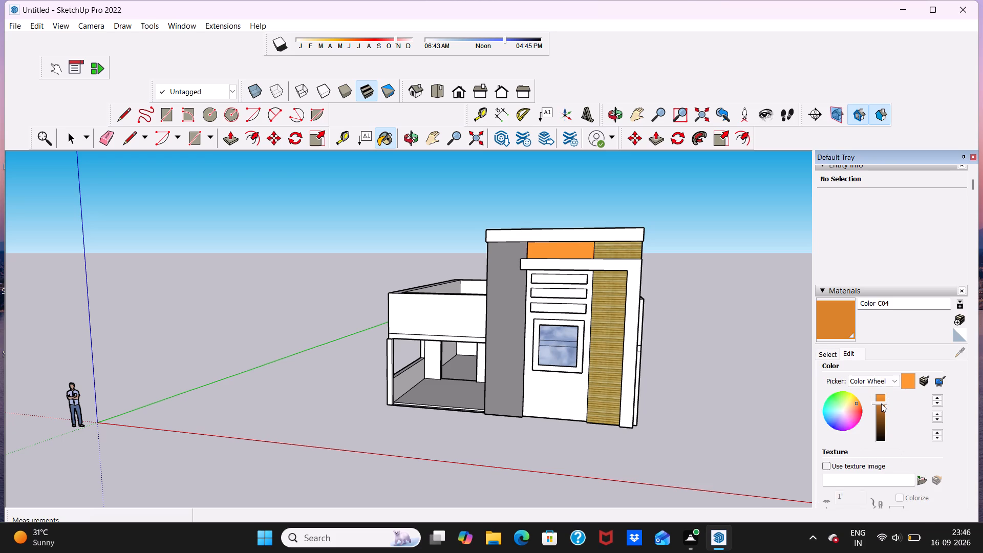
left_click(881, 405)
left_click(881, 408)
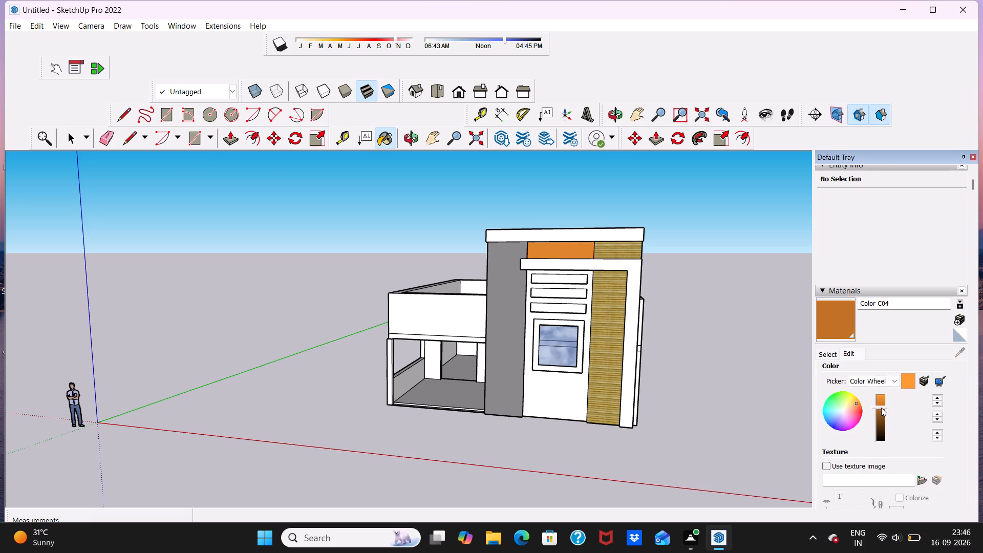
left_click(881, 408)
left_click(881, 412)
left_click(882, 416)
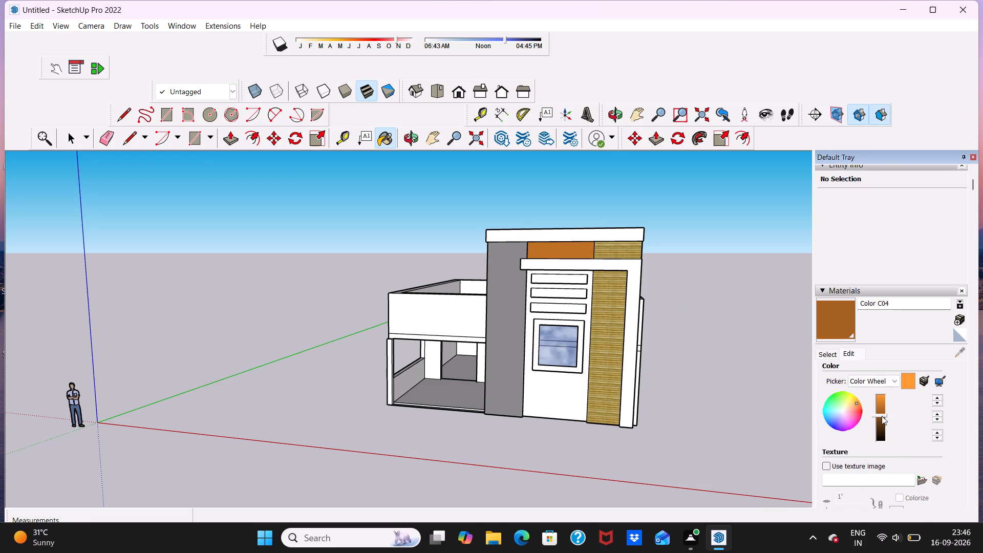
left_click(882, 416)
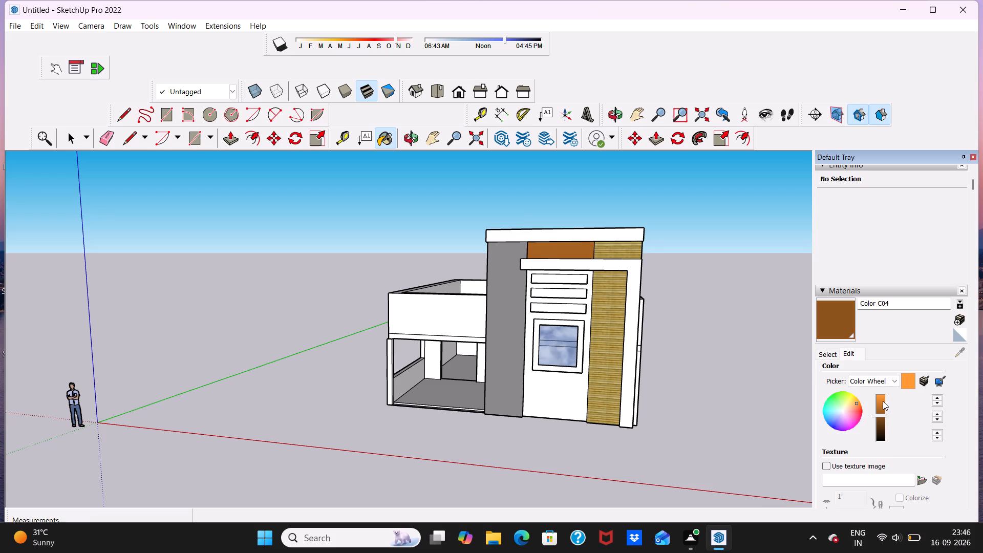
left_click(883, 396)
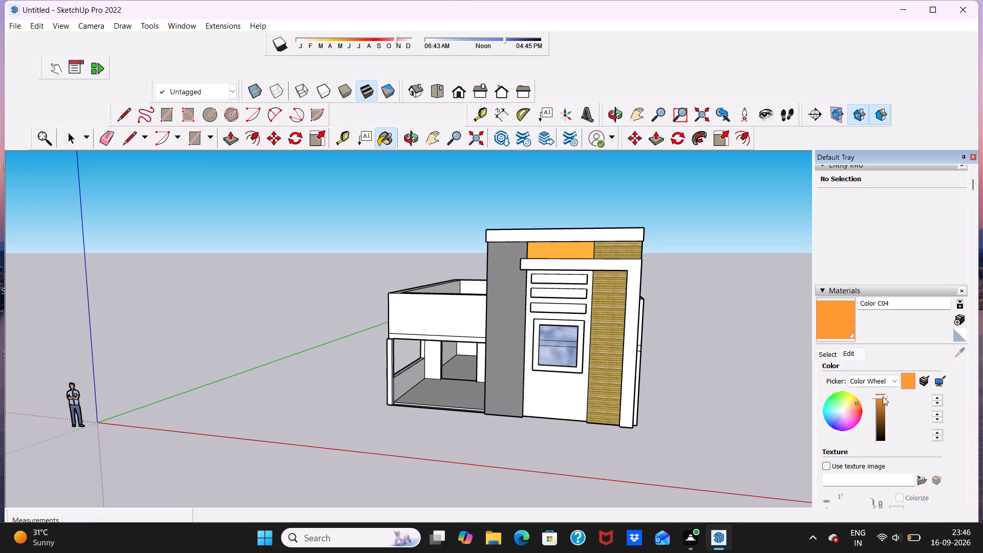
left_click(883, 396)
Paint the white wall panel around the window and the three horizontal bars with Color C04.
scroll(532, 300, "down", 4)
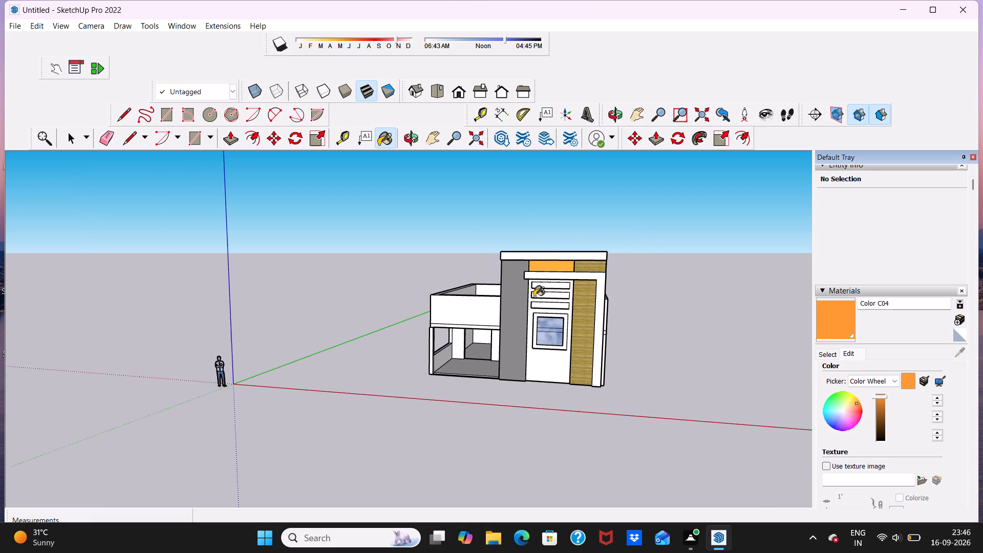
scroll(532, 336, "up", 6)
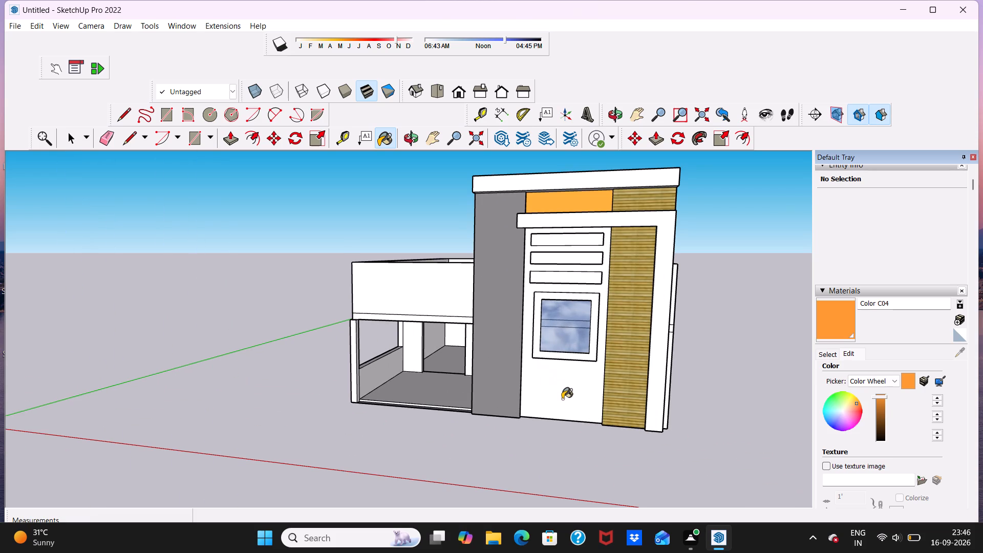
left_click(562, 399)
scroll(564, 390, "down", 5)
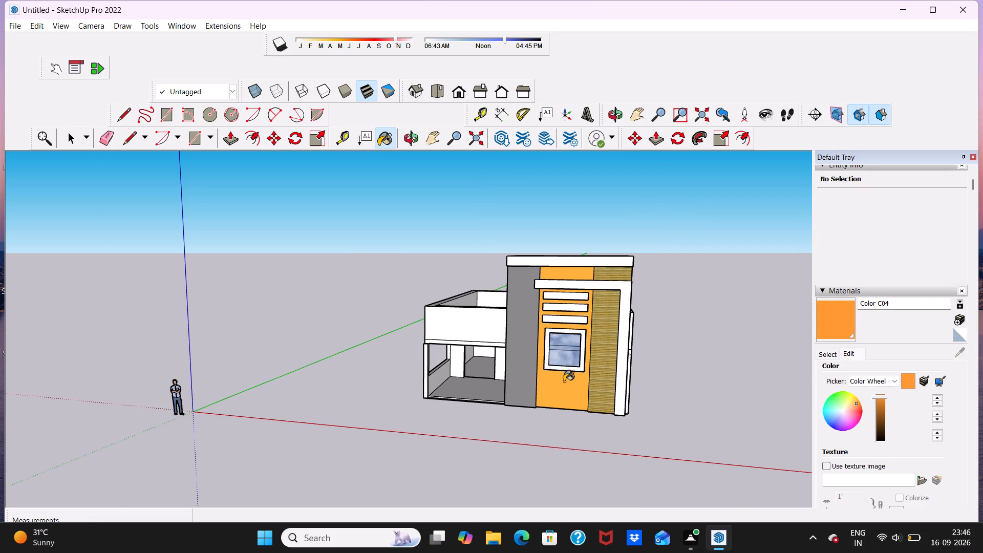
scroll(564, 378, "down", 1)
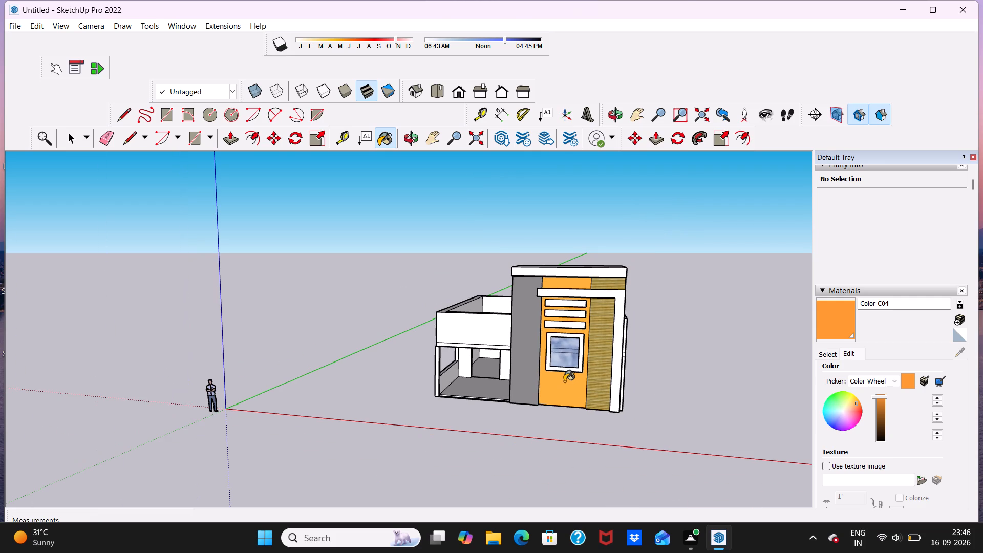
Paint the projecting L-shaped frame, running above the window panel and down beside the wood strip, with Color C04.
scroll(452, 350, "up", 6)
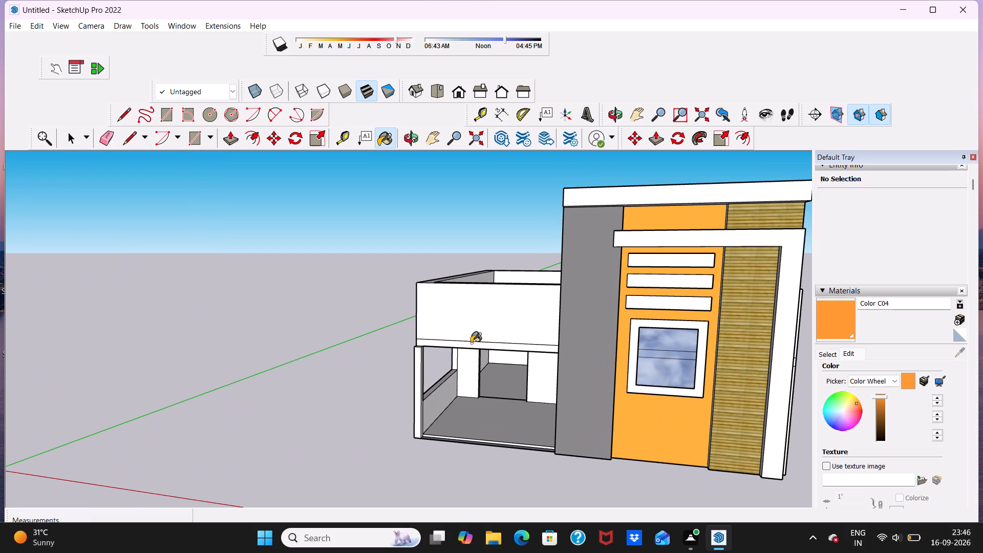
scroll(497, 321, "down", 4)
scroll(545, 339, "down", 2)
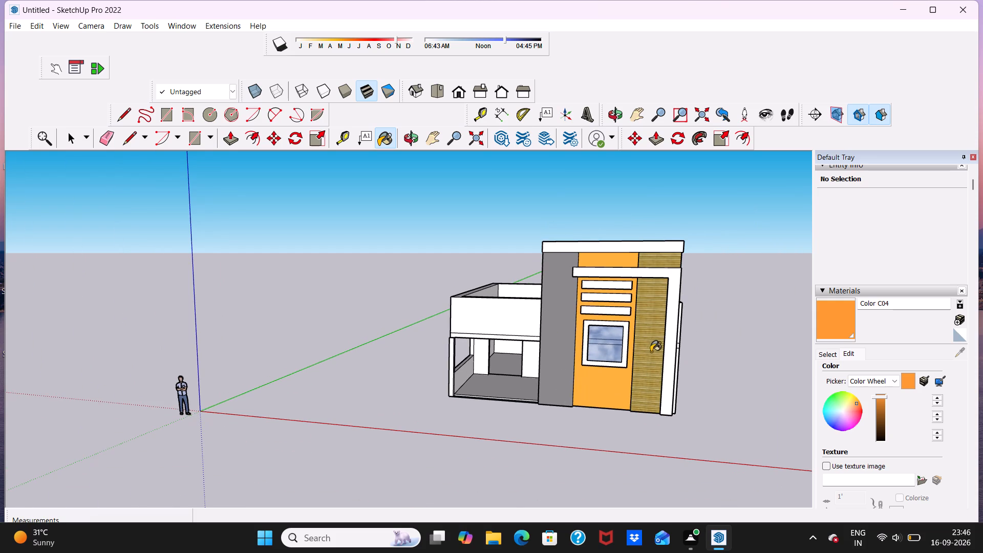
scroll(654, 349, "up", 5)
left_click(663, 344)
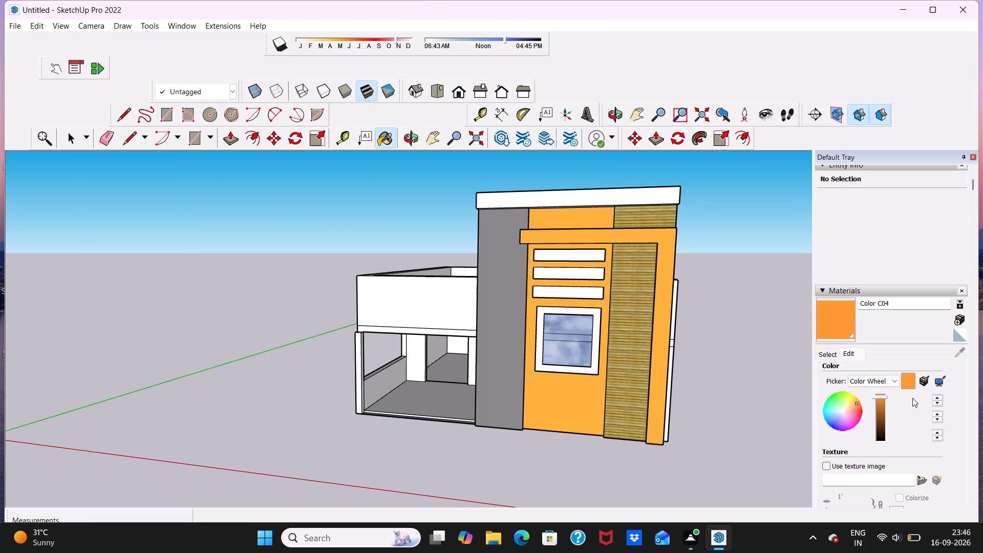
Try Formica Blue from Synthetic Surfaces on the tall grey wall strip, and repaint it with Formica Speckled Grey.
left_click(824, 353)
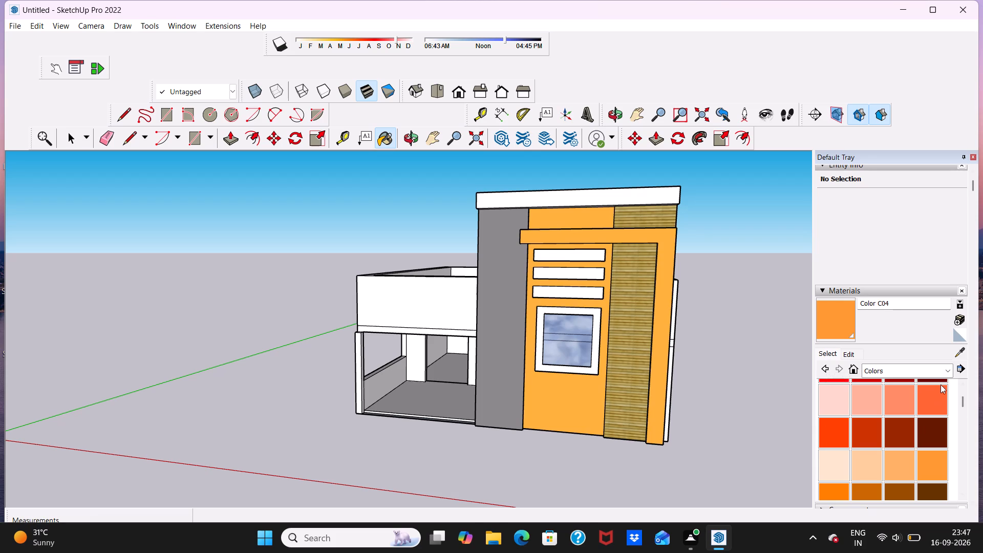
left_click(949, 370)
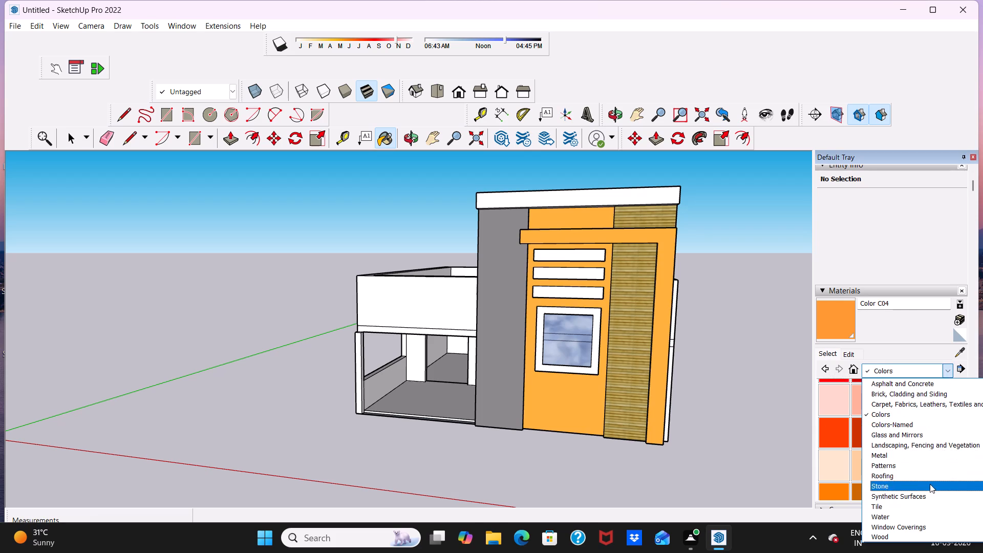
left_click(932, 492)
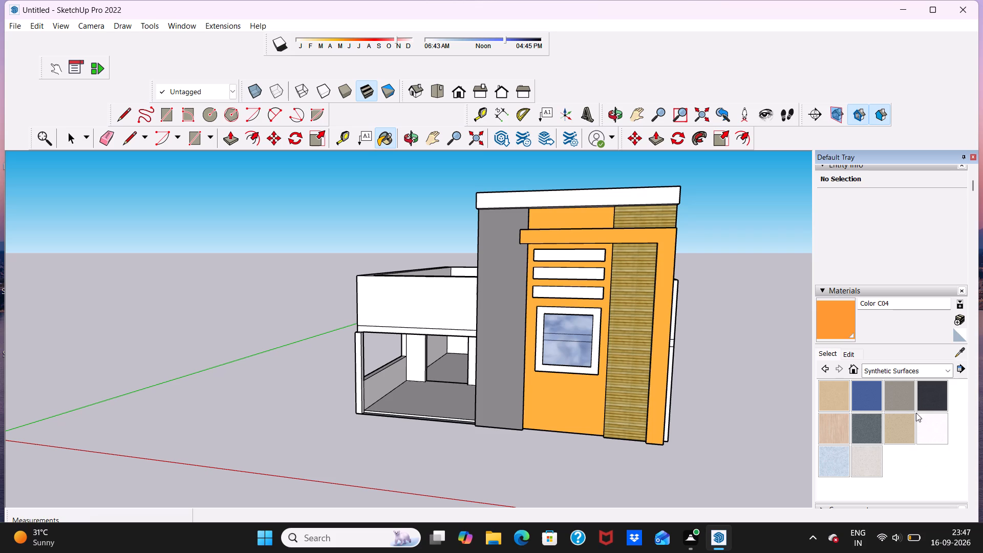
left_click(862, 402)
left_click(491, 315)
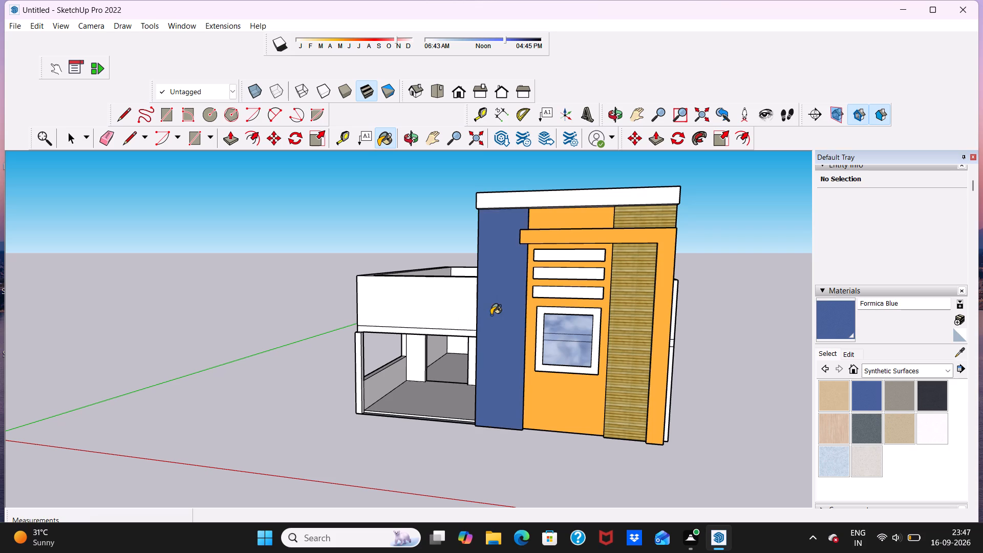
left_click(866, 436)
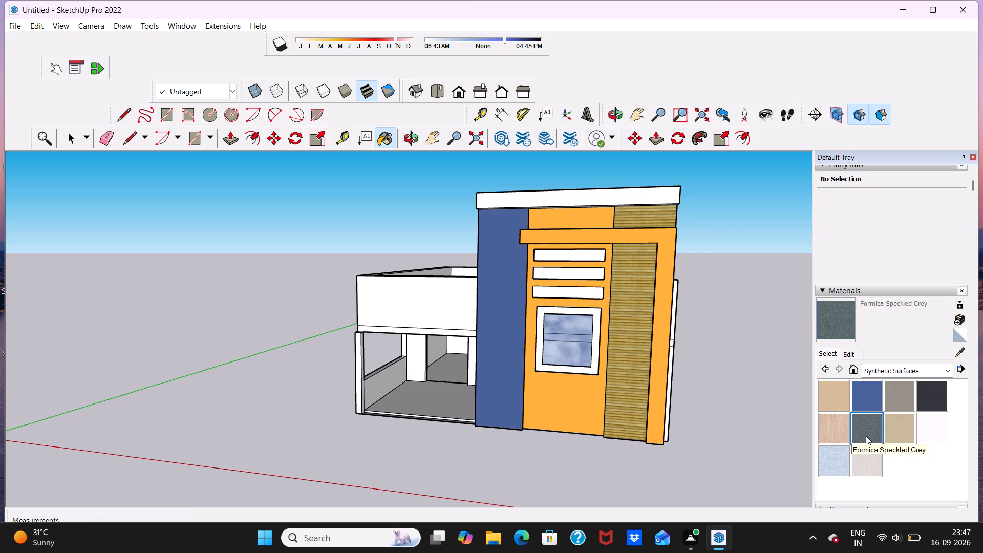
left_click(494, 318)
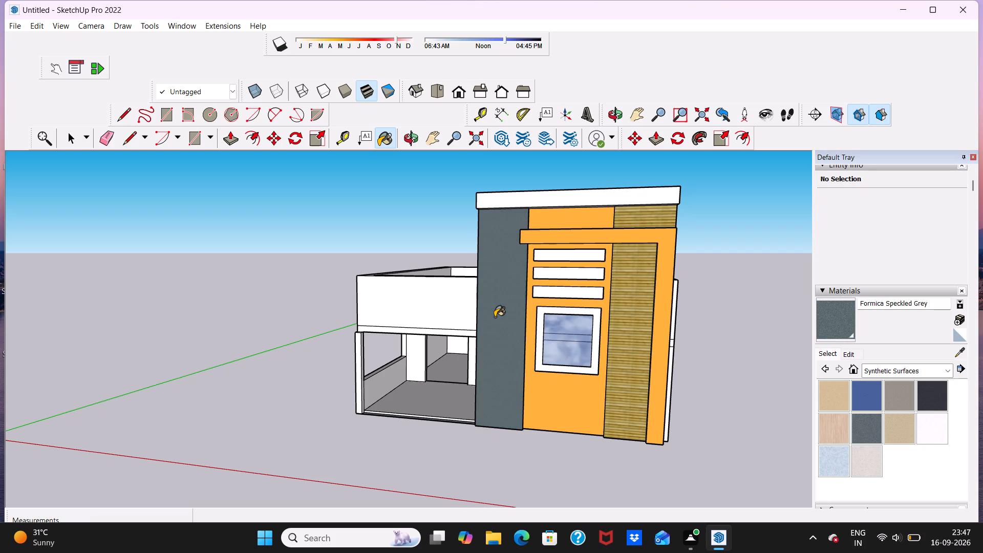
Paint the three white horizontal bars above the window with Formica Laminate Dark.
left_click(940, 401)
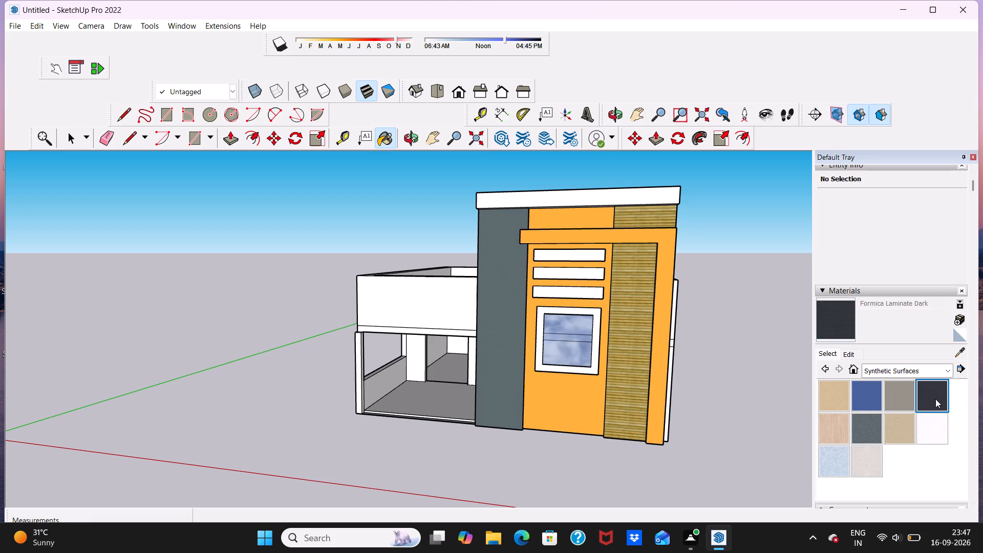
scroll(572, 281, "up", 4)
left_click(584, 243)
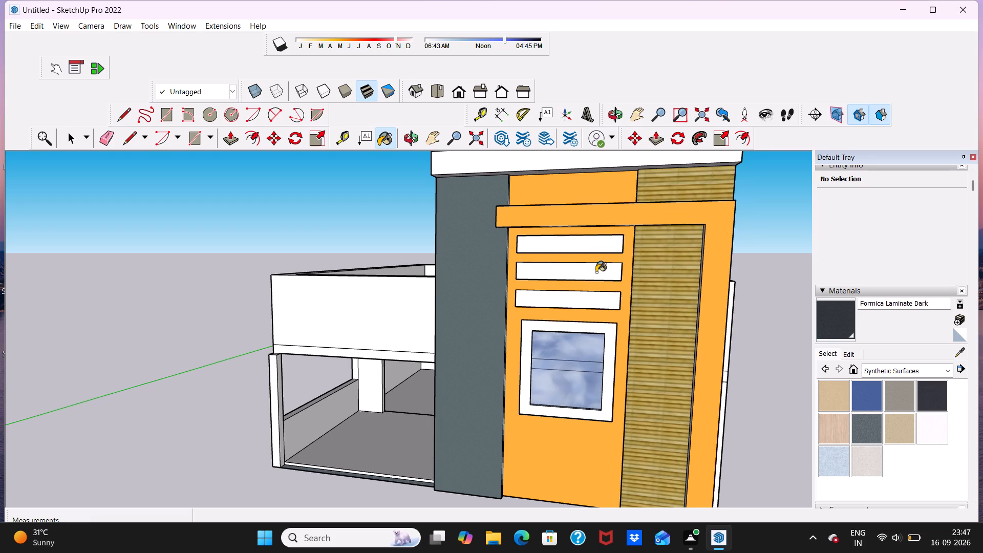
left_click(596, 274)
left_click(606, 306)
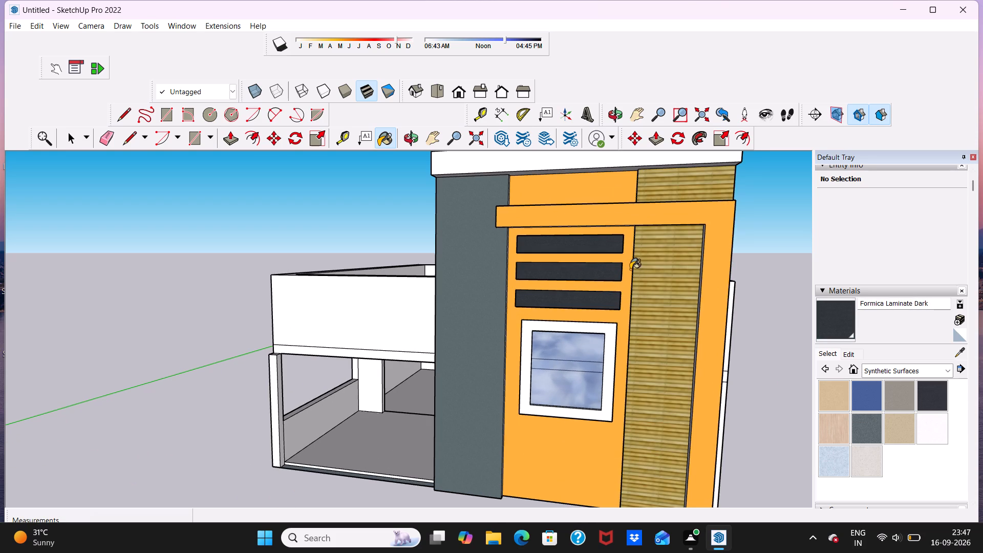
Paint the narrow side face between the speckled grey wall strip and the orange window panel with Formica Speckled Grey.
middle_click_drag(630, 269, 421, 304)
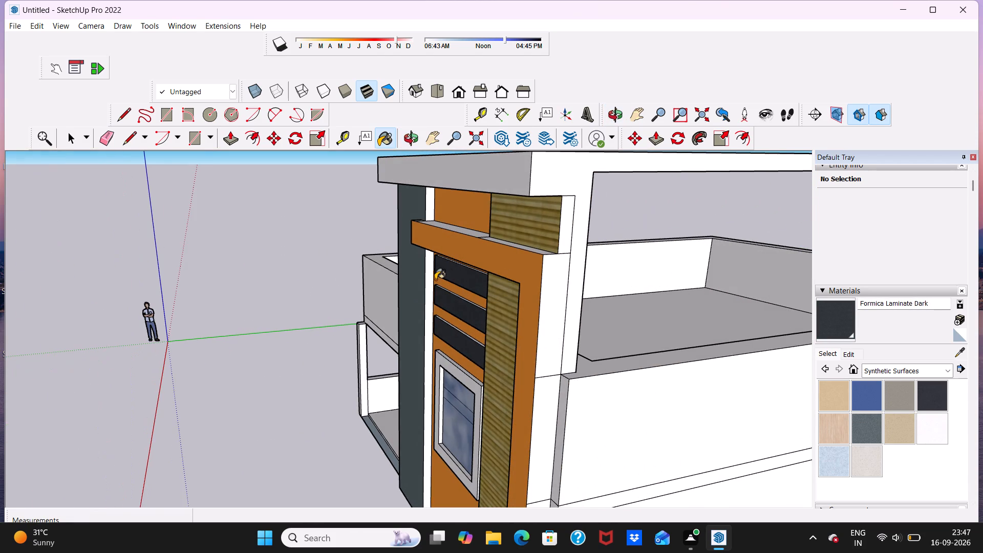
middle_click_drag(434, 281, 605, 260)
scroll(605, 260, "down", 7)
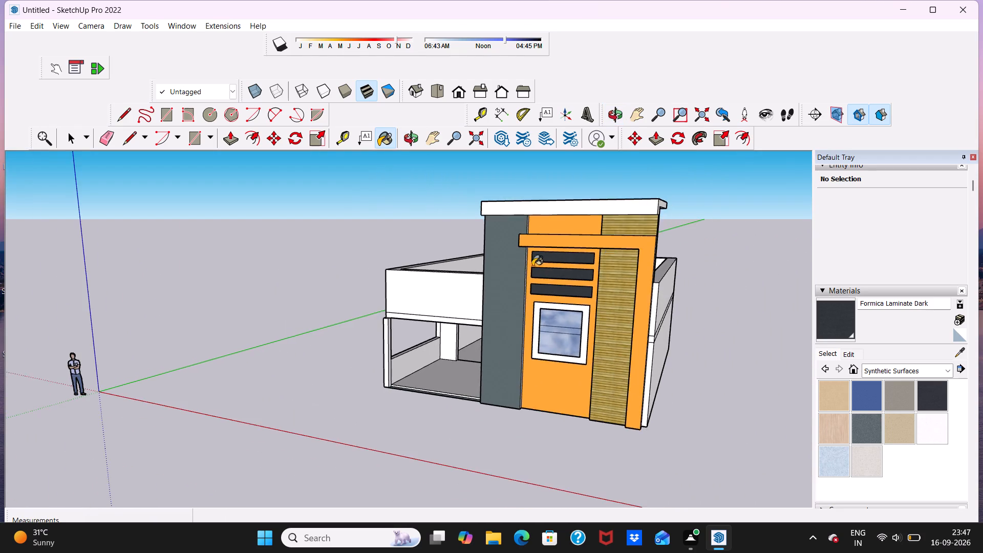
scroll(526, 267, "up", 8)
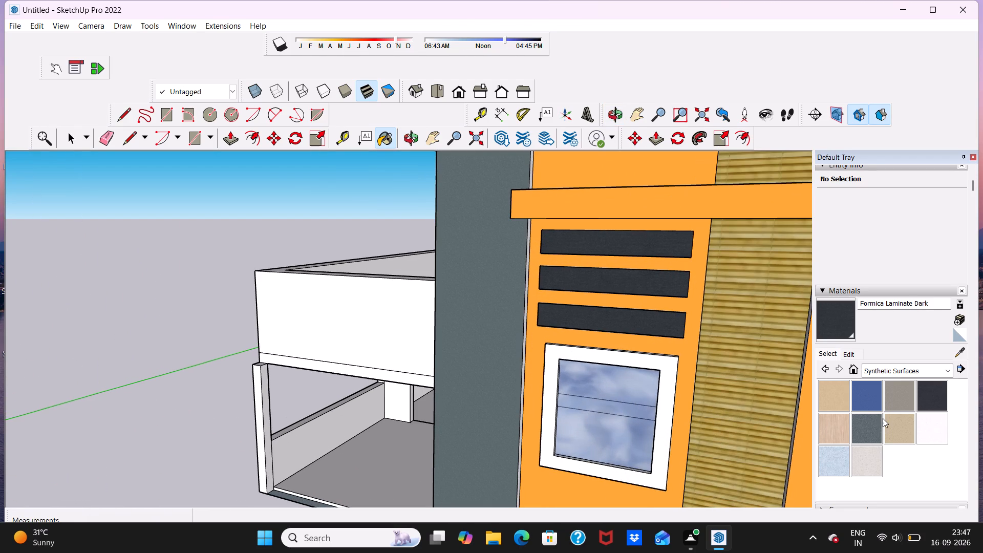
left_click(870, 428)
scroll(559, 264, "up", 4)
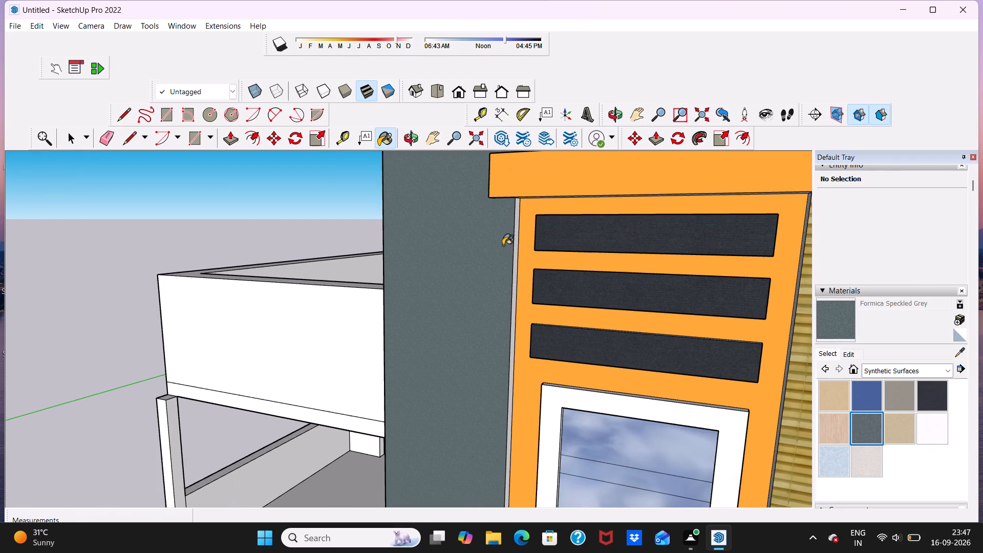
left_click(516, 249)
Paint the narrow side faces of the tall grey wall, on the side facing the open room, with Formica Speckled Grey.
scroll(529, 248, "down", 5)
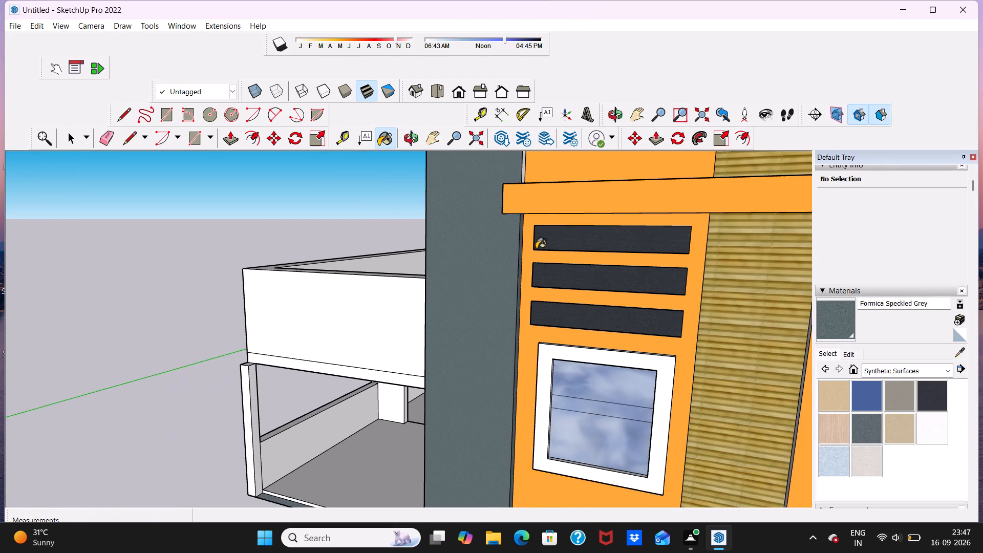
scroll(536, 249, "down", 2)
middle_click_drag(398, 272, 643, 268)
scroll(454, 285, "up", 4)
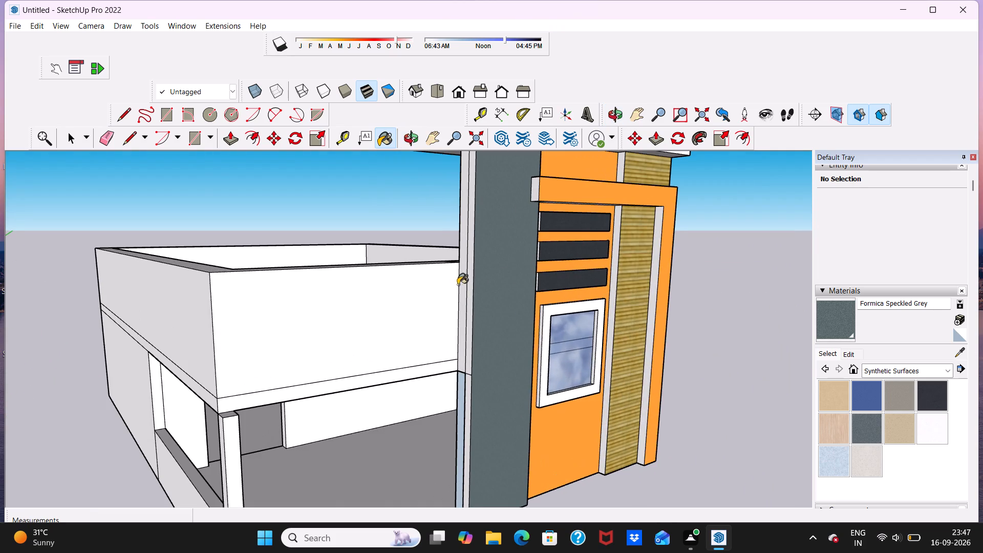
left_click(471, 281)
scroll(478, 280, "down", 8)
scroll(486, 354, "up", 4)
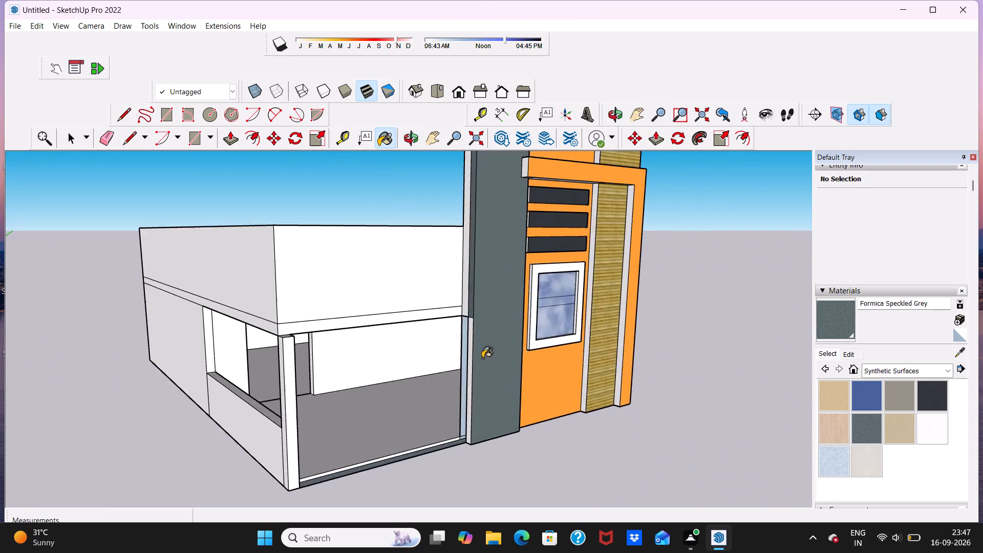
scroll(482, 358, "up", 5)
left_click(465, 359)
scroll(471, 351, "down", 12)
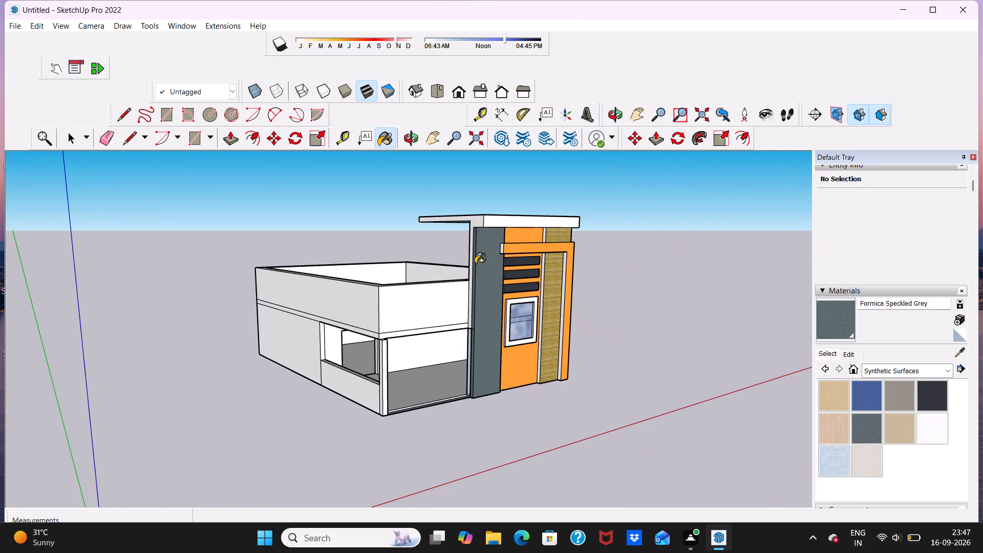
Examine the painted facade, roof slab and adjoining open room from several angles and distances.
scroll(466, 229, "up", 5)
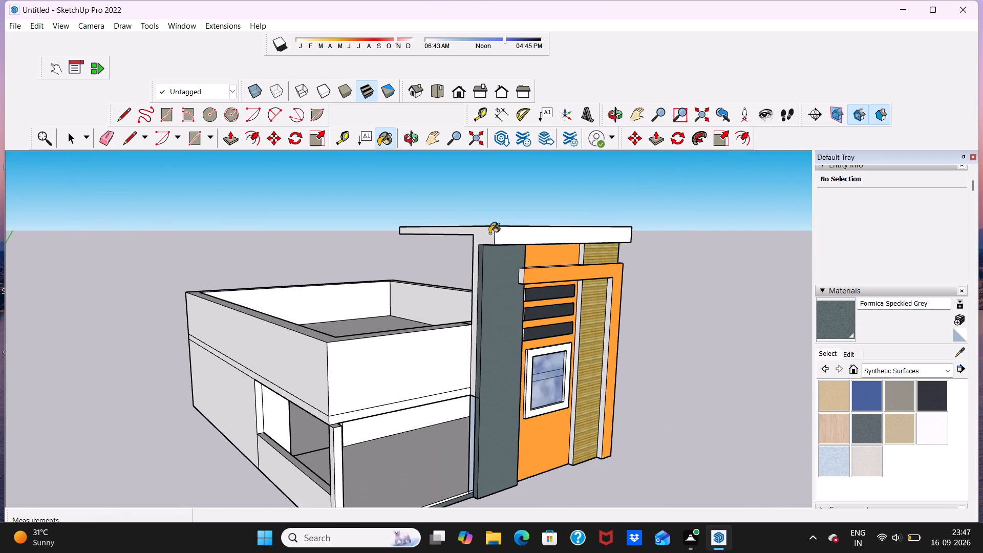
scroll(528, 245, "up", 4)
middle_click_drag(529, 246, 393, 264)
scroll(393, 264, "down", 8)
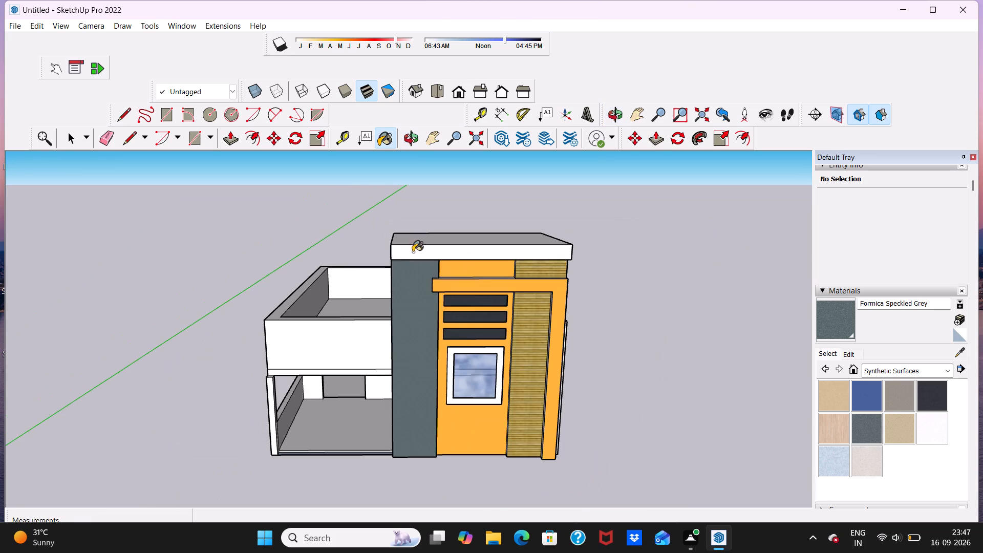
middle_click_drag(484, 316, 480, 260)
scroll(480, 260, "down", 4)
scroll(496, 343, "up", 2)
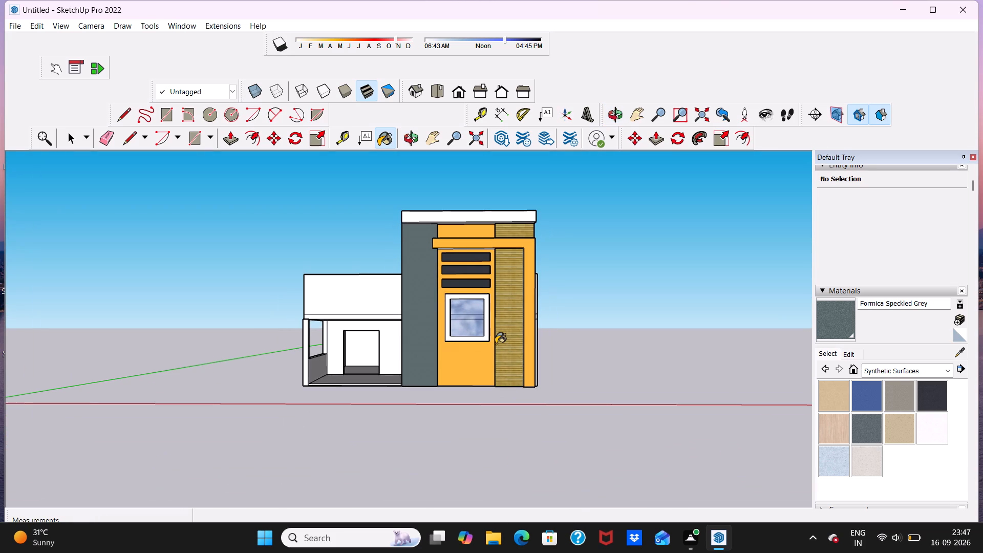
key("space")
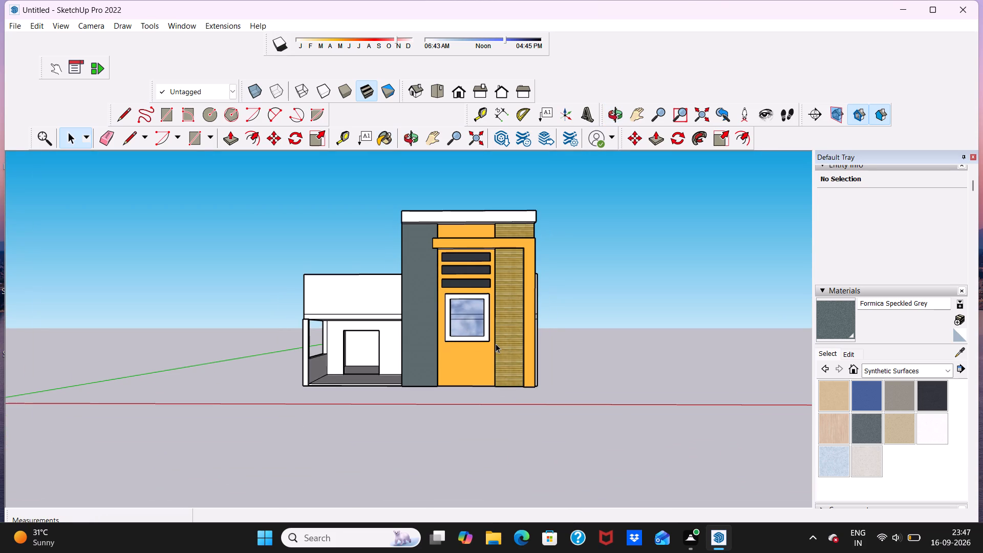
scroll(491, 357, "down", 3)
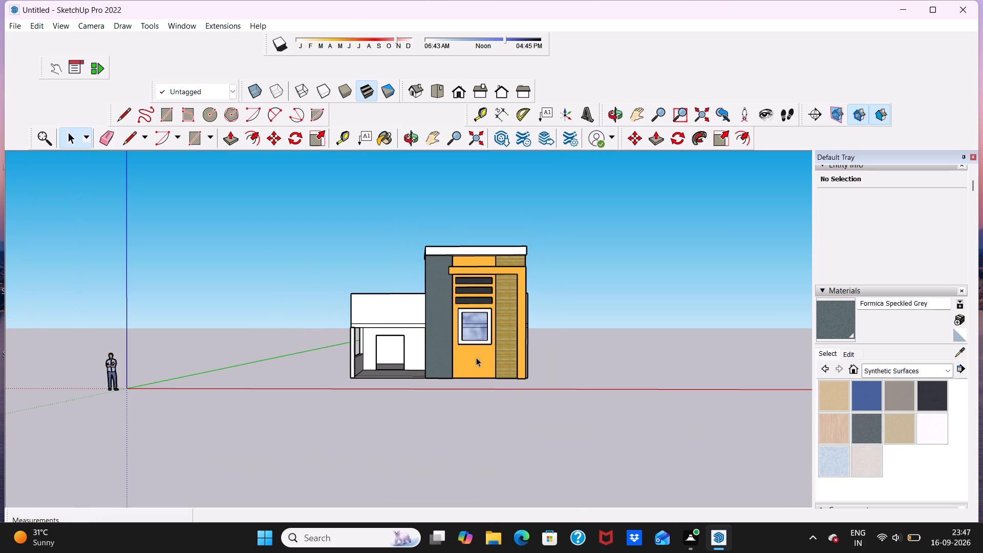
scroll(412, 361, "up", 3)
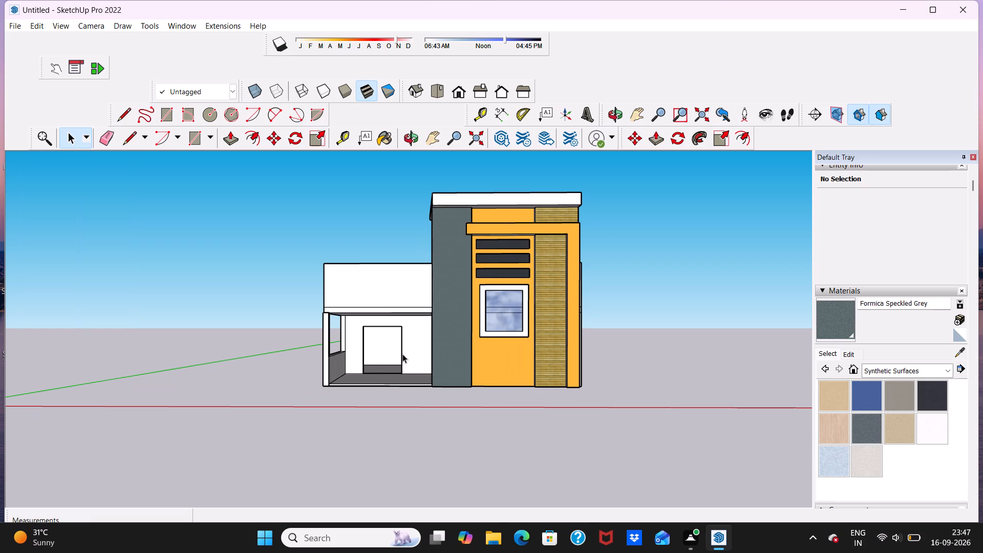
scroll(402, 354, "up", 2)
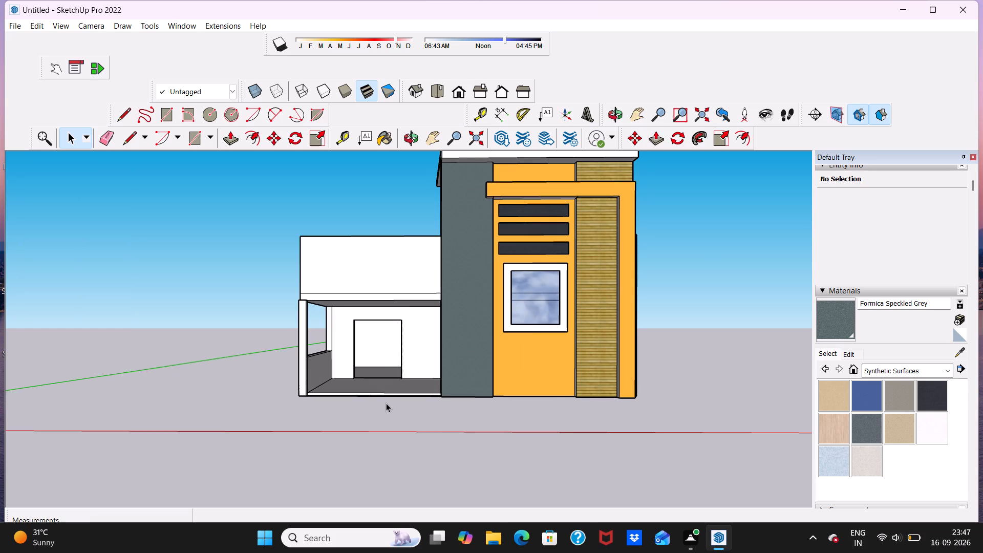
scroll(390, 402, "down", 4)
scroll(378, 341, "up", 3)
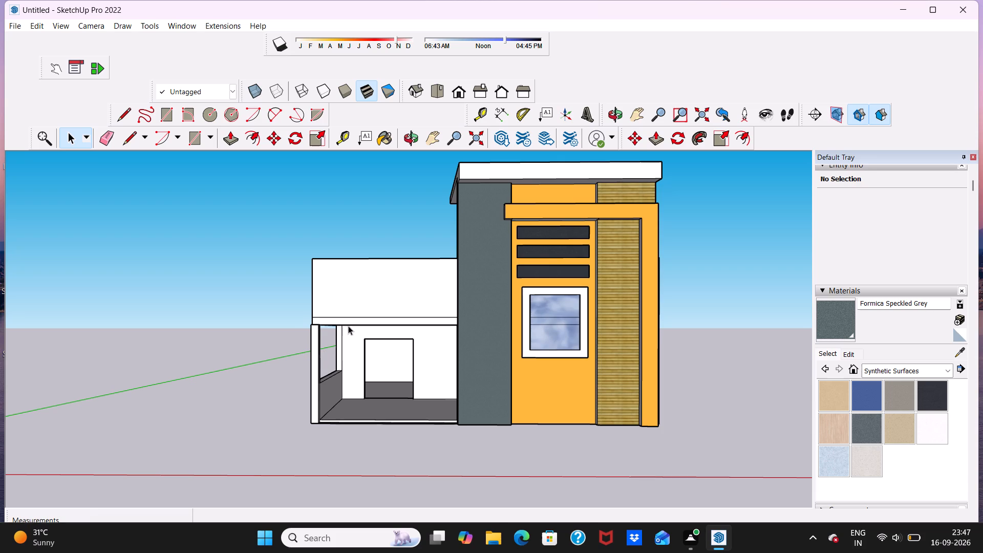
scroll(348, 326, "down", 2)
scroll(401, 297, "up", 4)
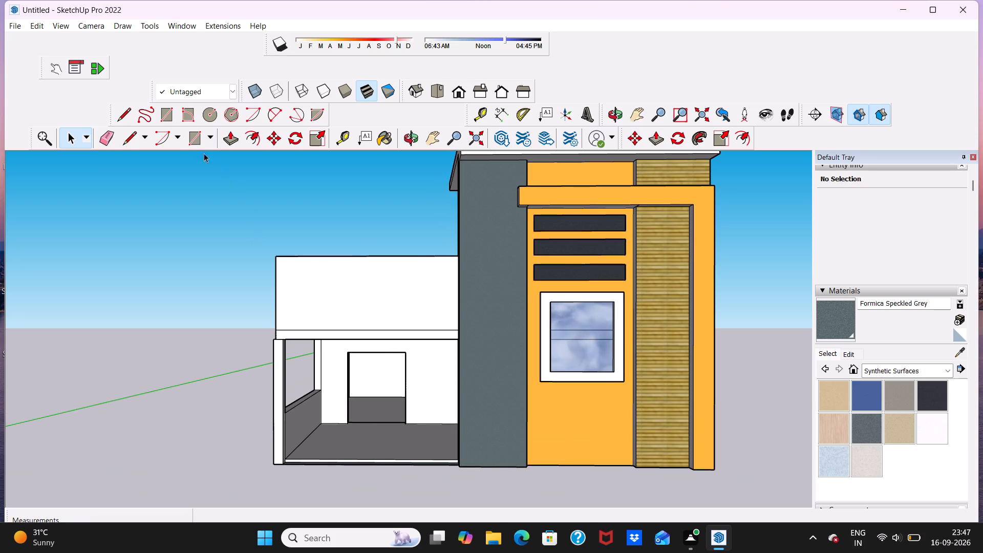
Draw a line about 14' 10" long across the white parapet's front face, from its outer edge to the tall grey wall.
left_click(128, 137)
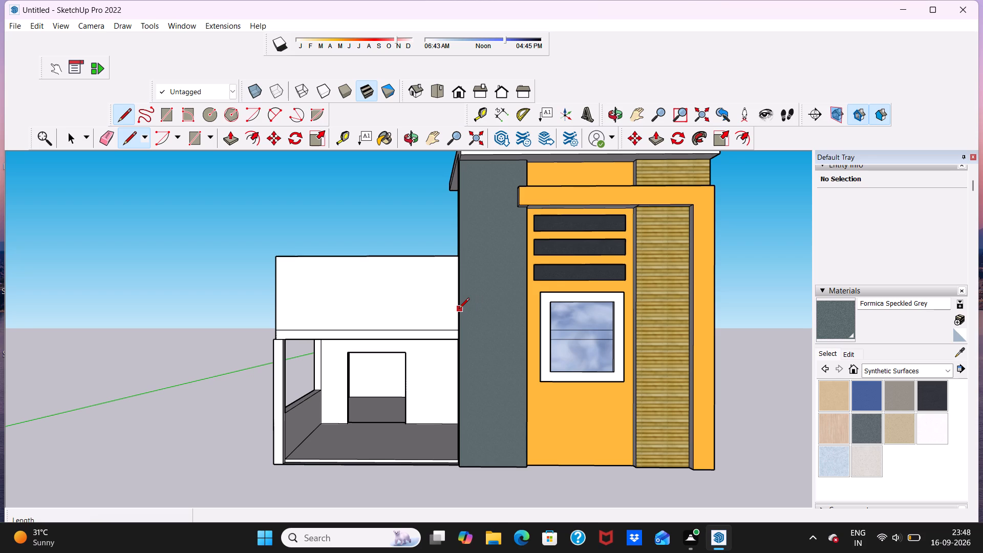
scroll(457, 308, "up", 6)
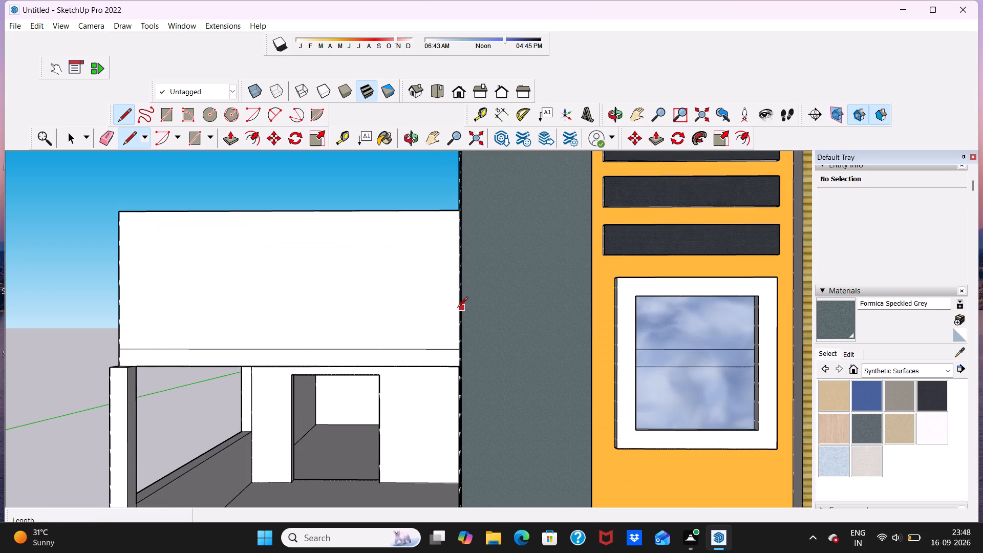
scroll(452, 306, "up", 14)
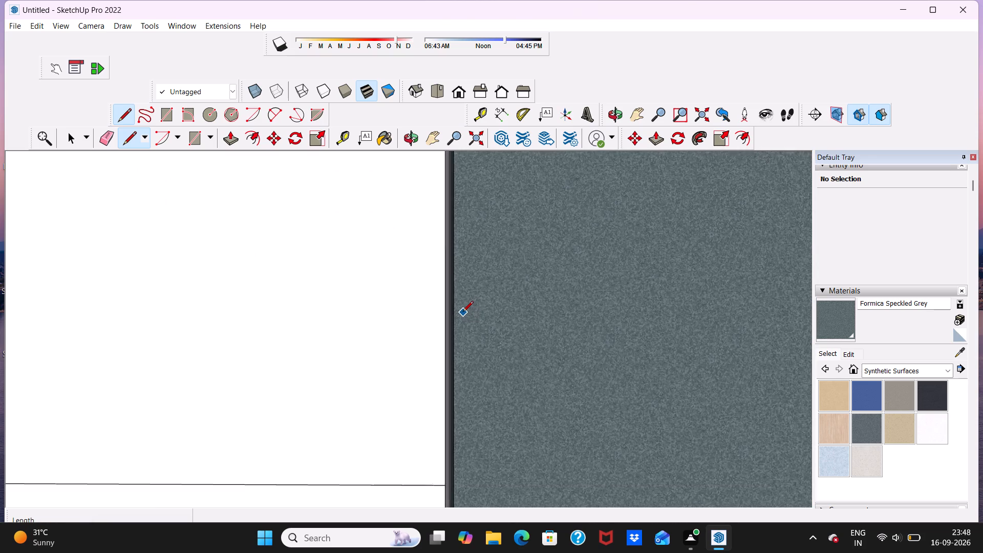
scroll(463, 312, "up", 3)
scroll(463, 312, "down", 20)
scroll(463, 312, "down", 4)
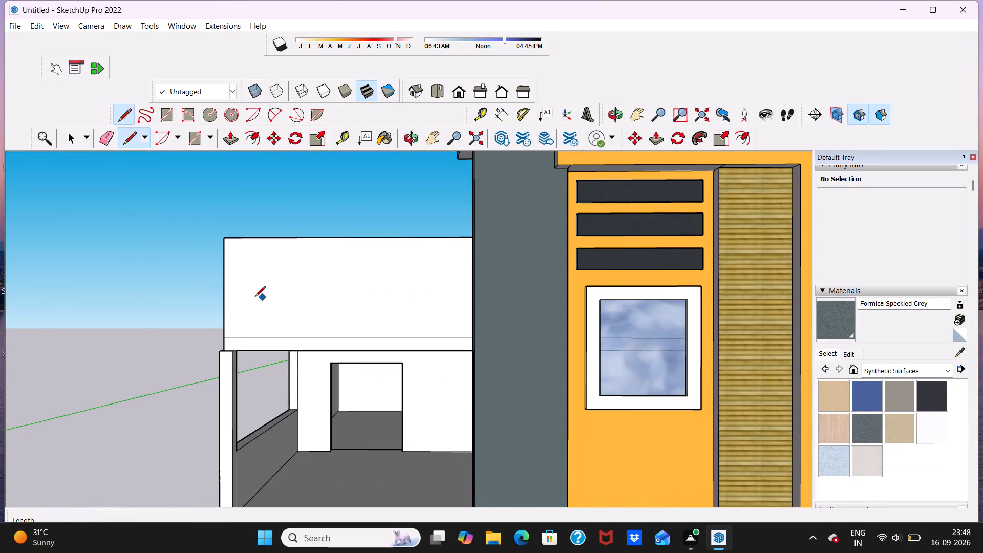
scroll(219, 305, "up", 1)
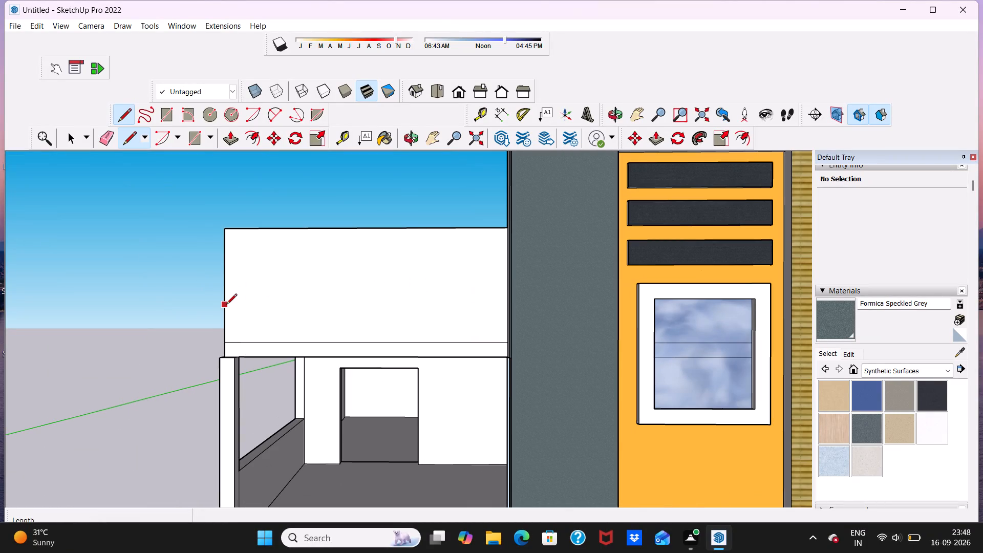
left_click(226, 305)
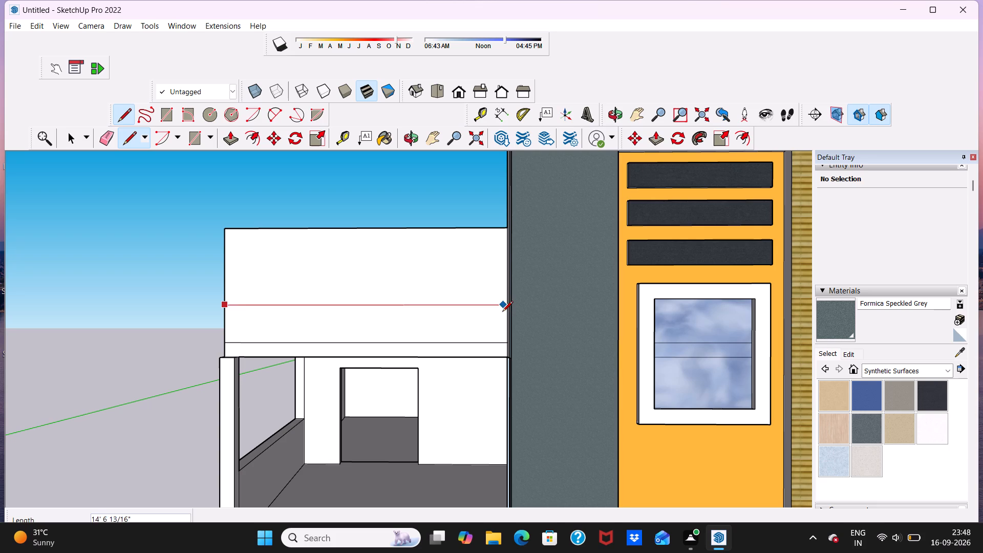
scroll(511, 313, "up", 7)
scroll(511, 313, "down", 1)
scroll(511, 313, "up", 4)
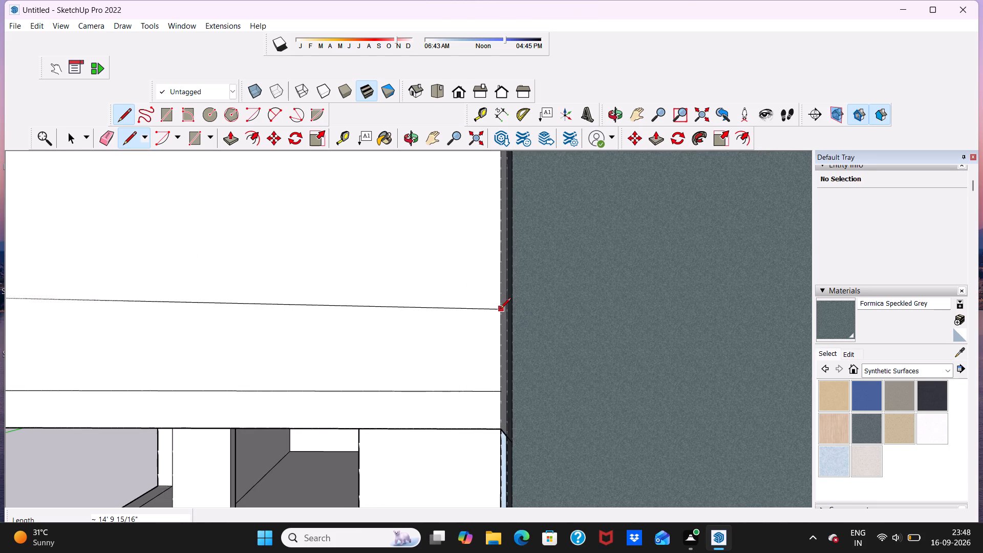
left_click(500, 309)
scroll(519, 299, "down", 14)
scroll(494, 320, "up", 6)
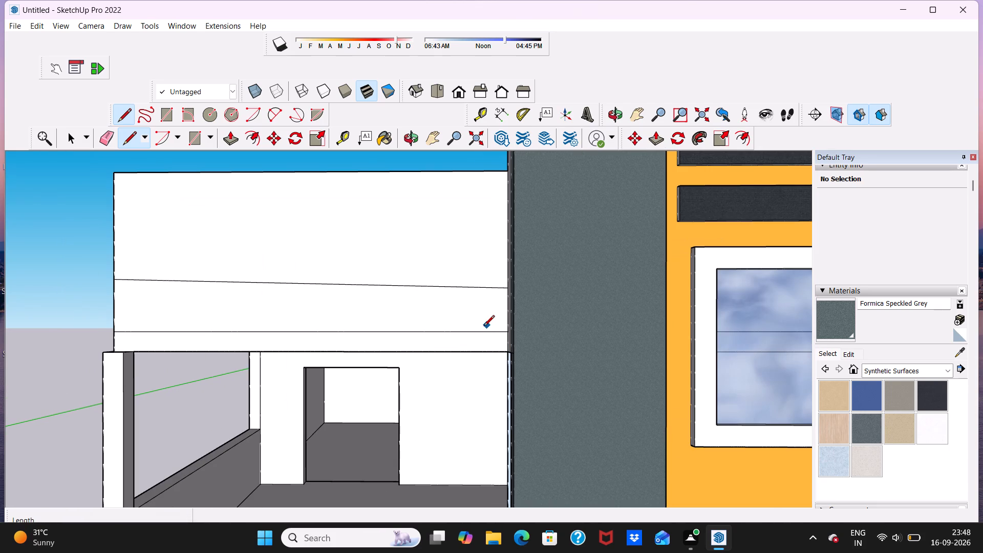
Undo the sloping line and redraw it level, about 14' 10" long, across the white parapet's front face to the tall grey wall.
key("space")
key("ctrl+z")
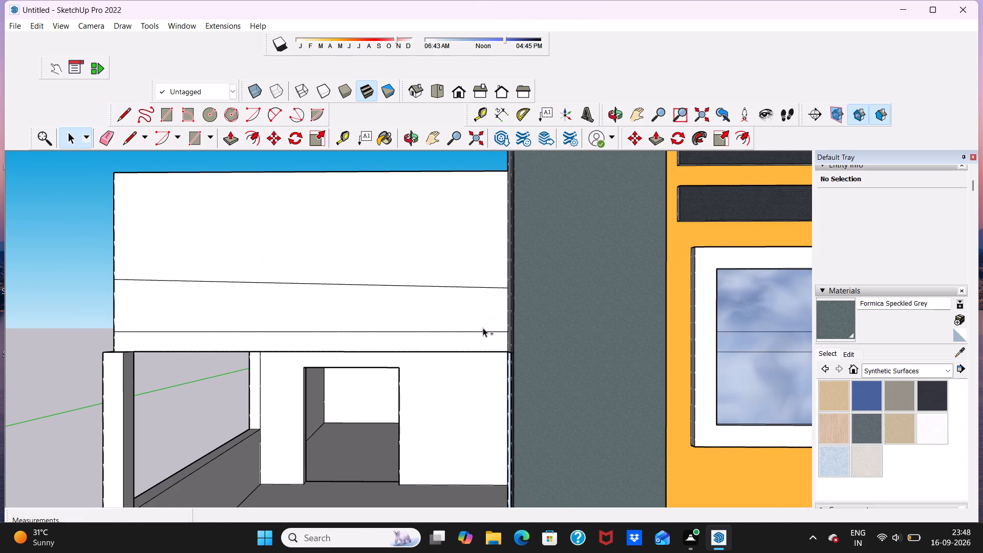
left_click(132, 137)
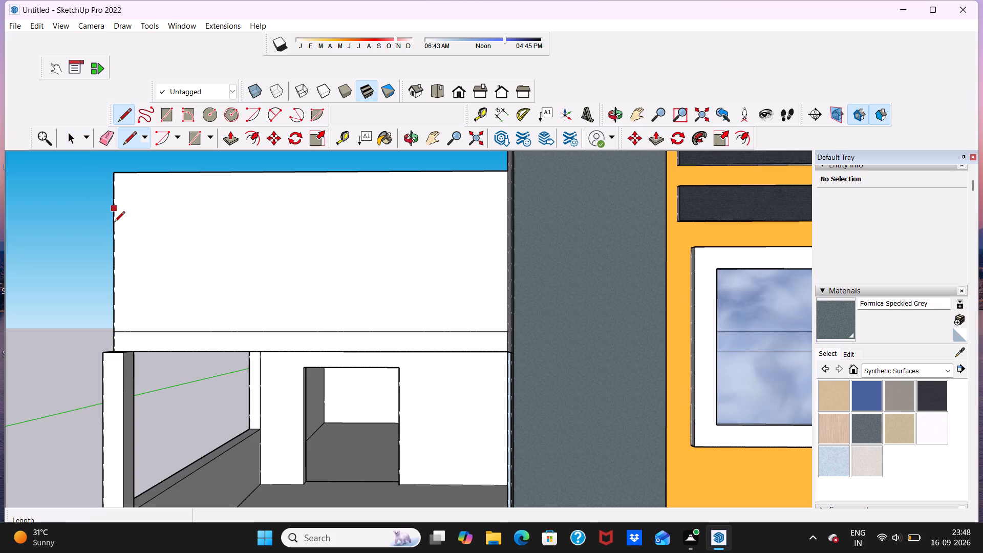
left_click(112, 278)
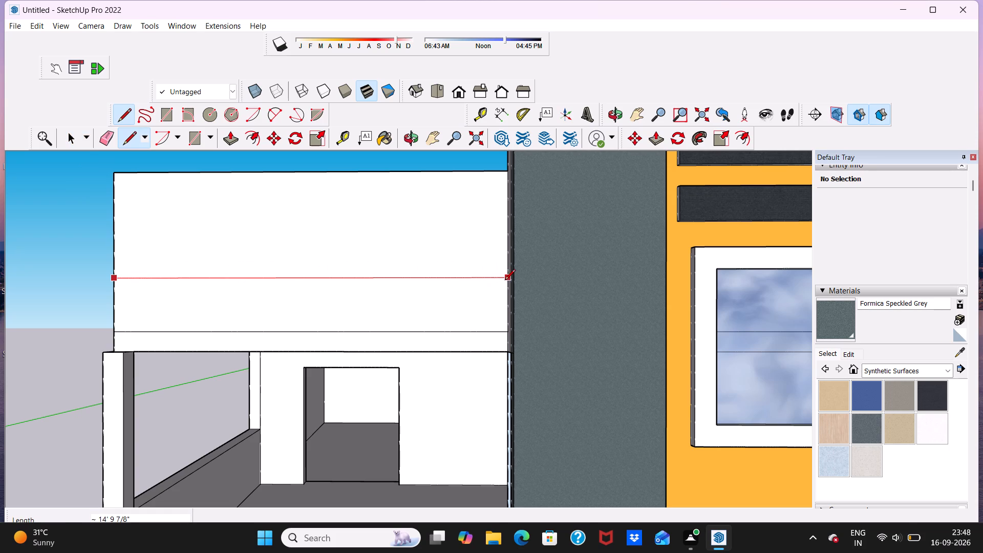
scroll(505, 281, "up", 11)
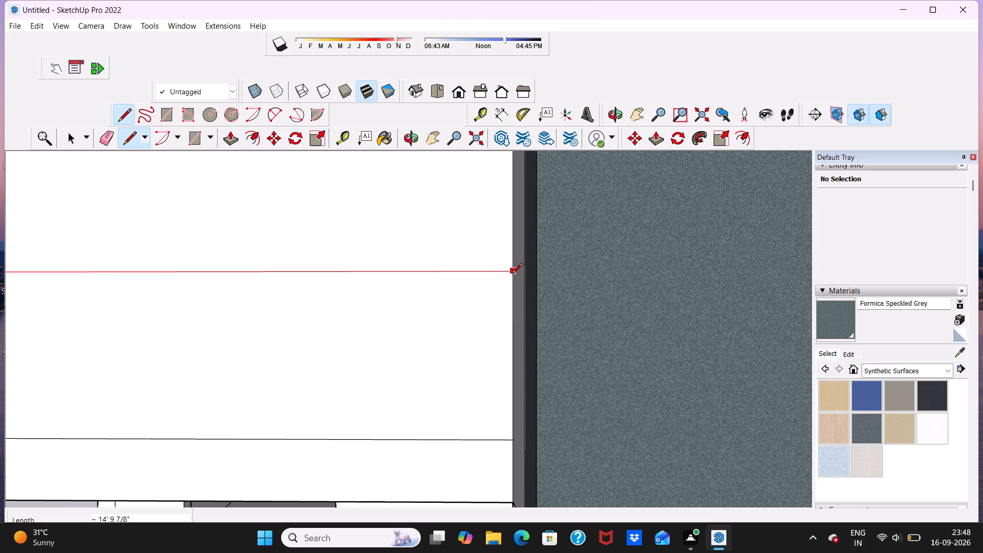
left_click(512, 274)
key("space")
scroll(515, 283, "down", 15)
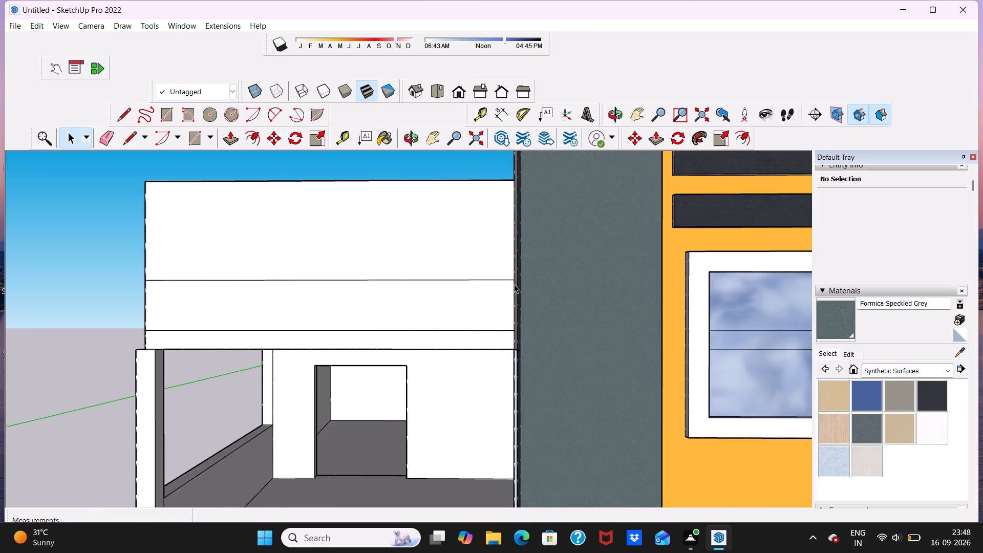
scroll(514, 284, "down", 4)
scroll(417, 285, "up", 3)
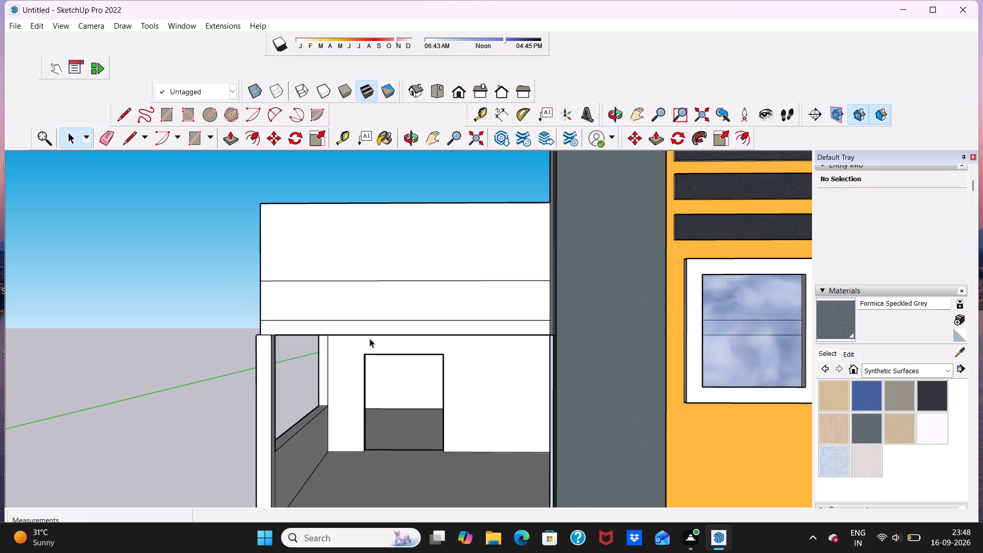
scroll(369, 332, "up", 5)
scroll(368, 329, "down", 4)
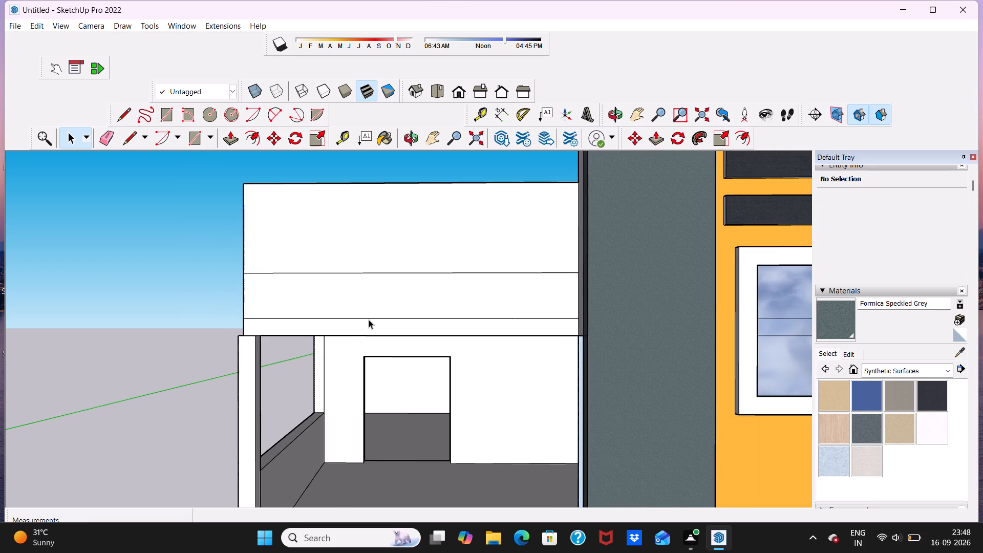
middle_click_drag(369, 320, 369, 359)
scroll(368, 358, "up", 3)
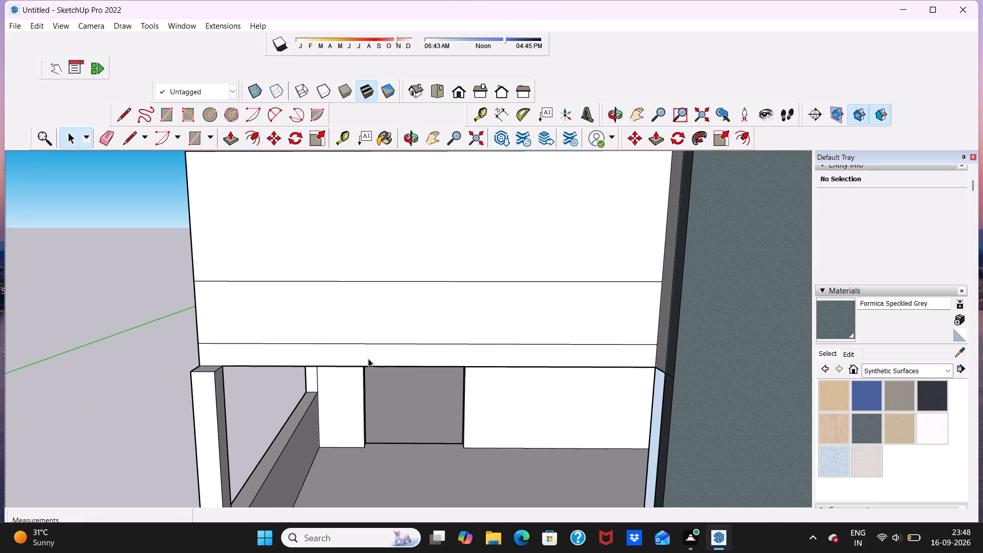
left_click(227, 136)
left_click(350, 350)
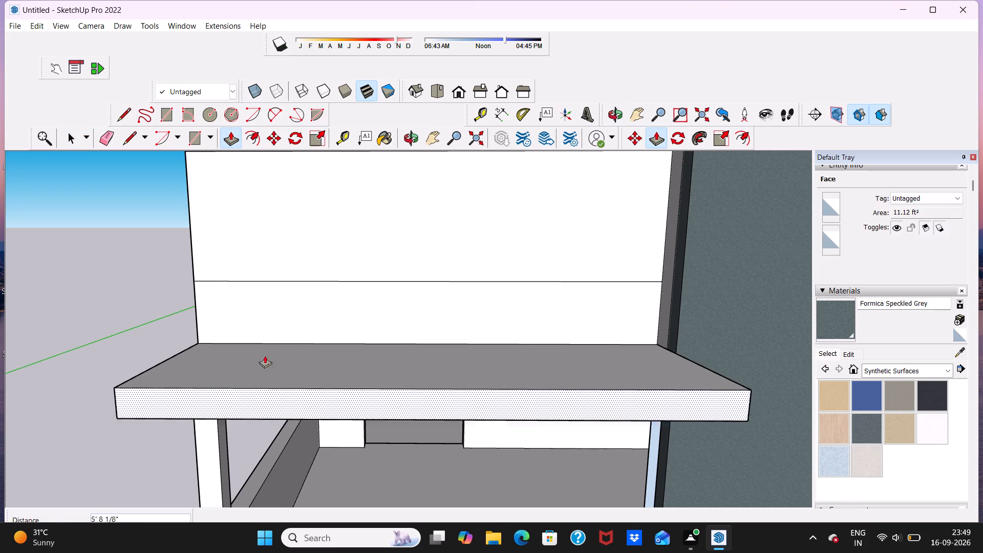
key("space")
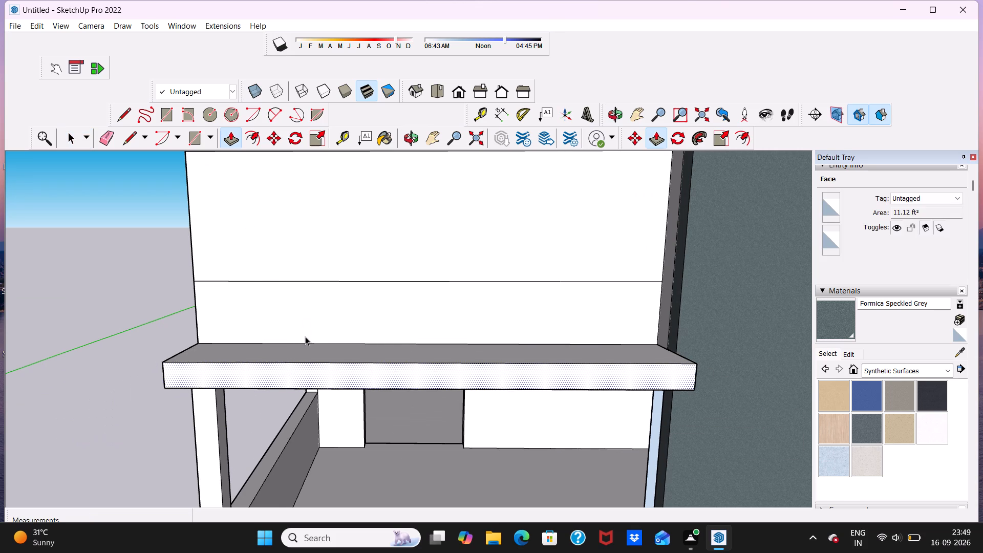
Push/Pull the narrow strip along the parapet's bottom edge outward 9", flush with the front of the corner column.
left_click(226, 141)
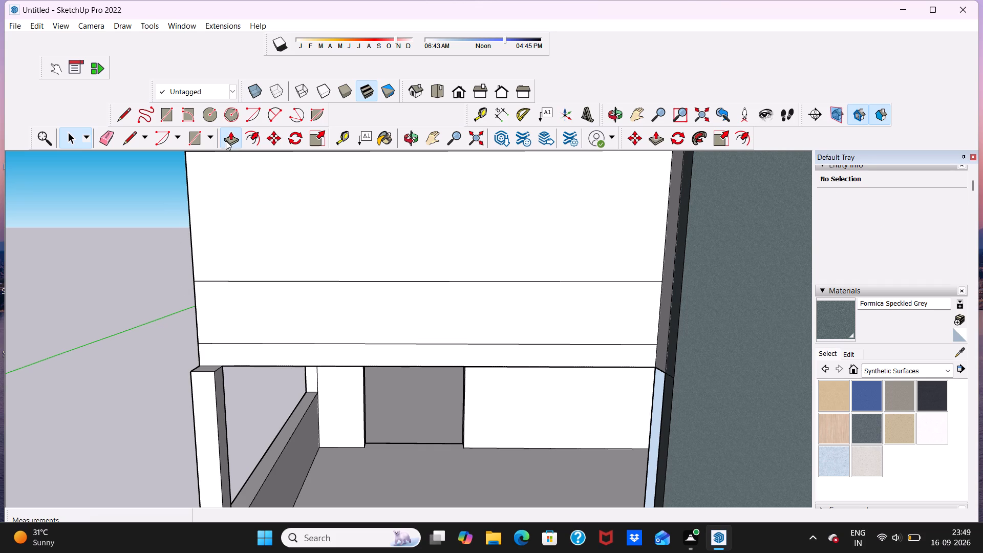
scroll(213, 342, "up", 6)
left_click(203, 357)
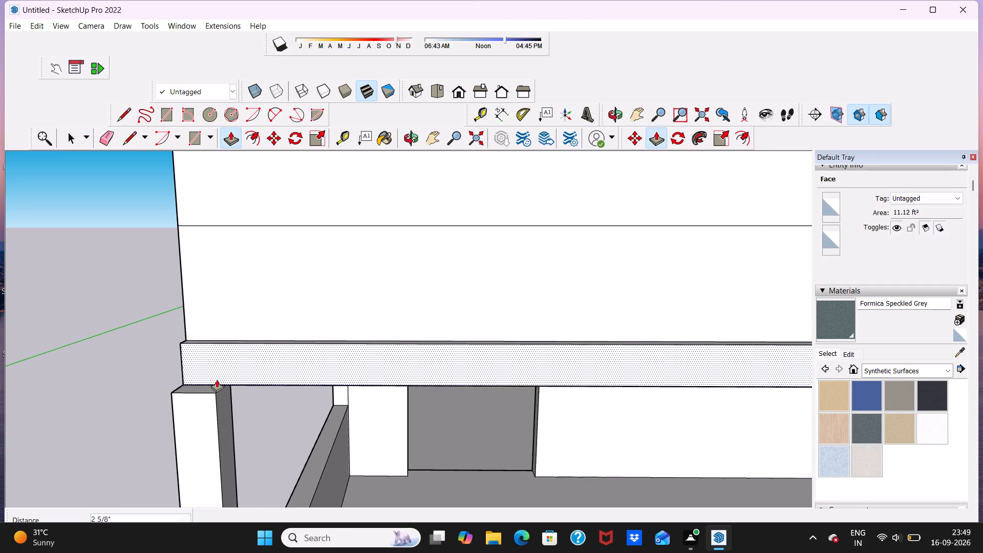
left_click(217, 391)
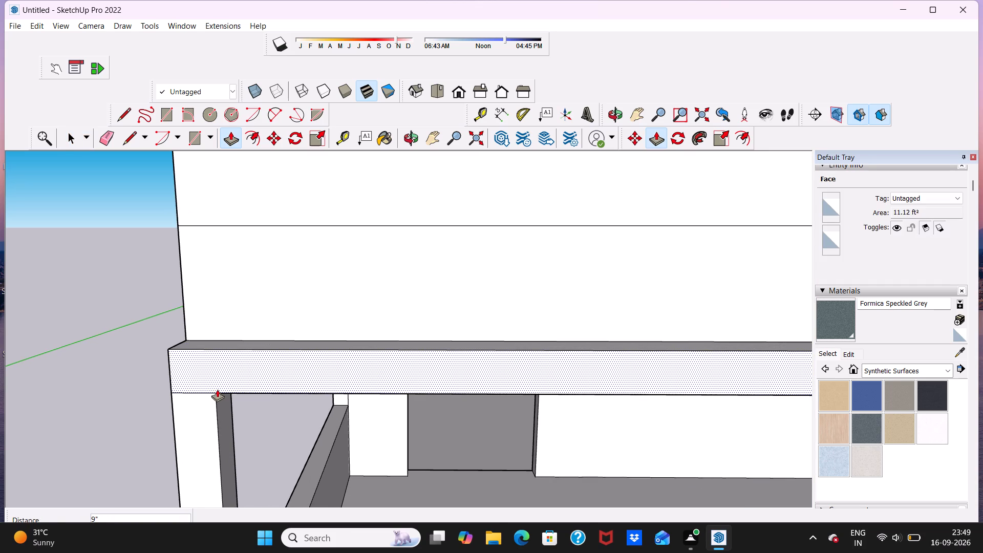
key("space")
Draw a second level line about 14' 10" long across the parapet's front face, just above the existing line.
scroll(234, 374, "down", 10)
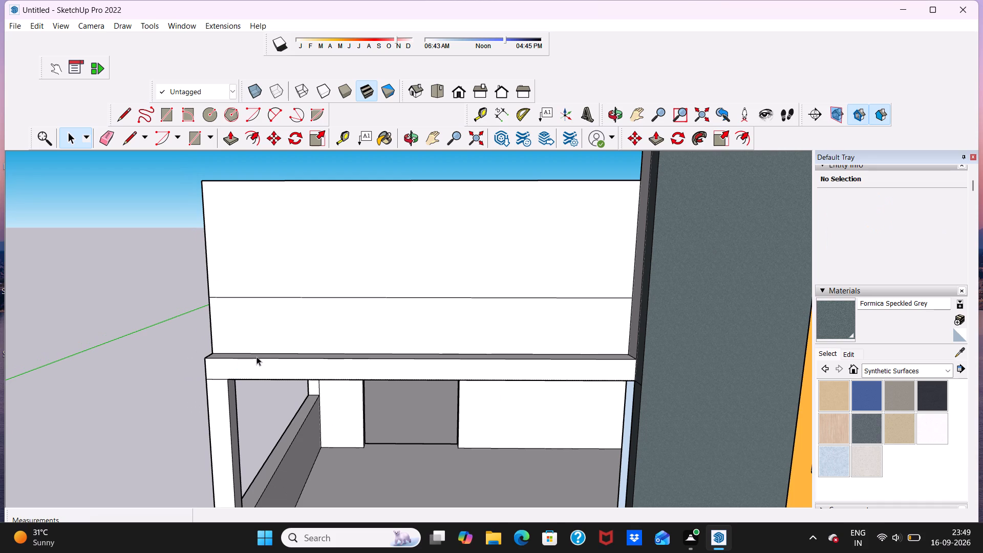
key("space")
scroll(258, 294, "up", 2)
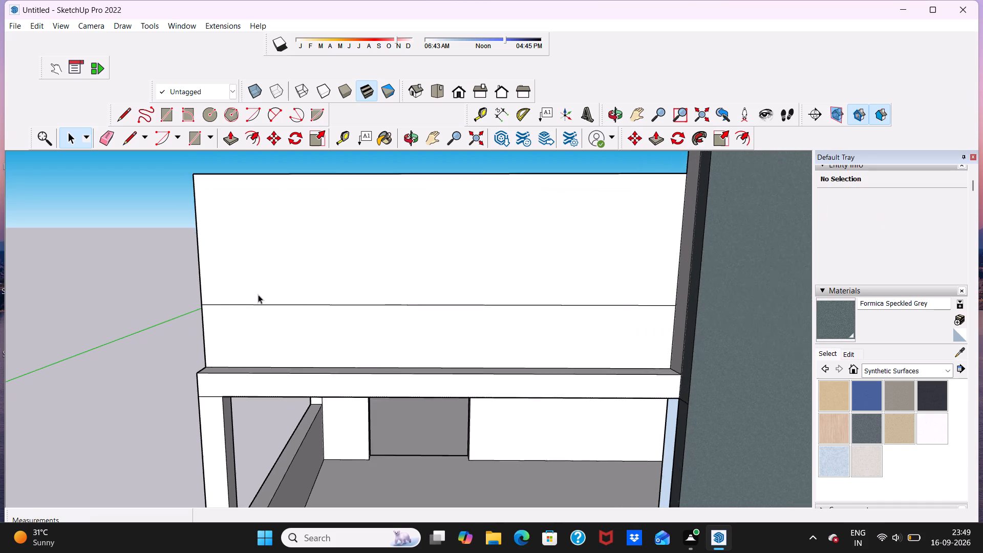
scroll(258, 294, "up", 2)
left_click(126, 139)
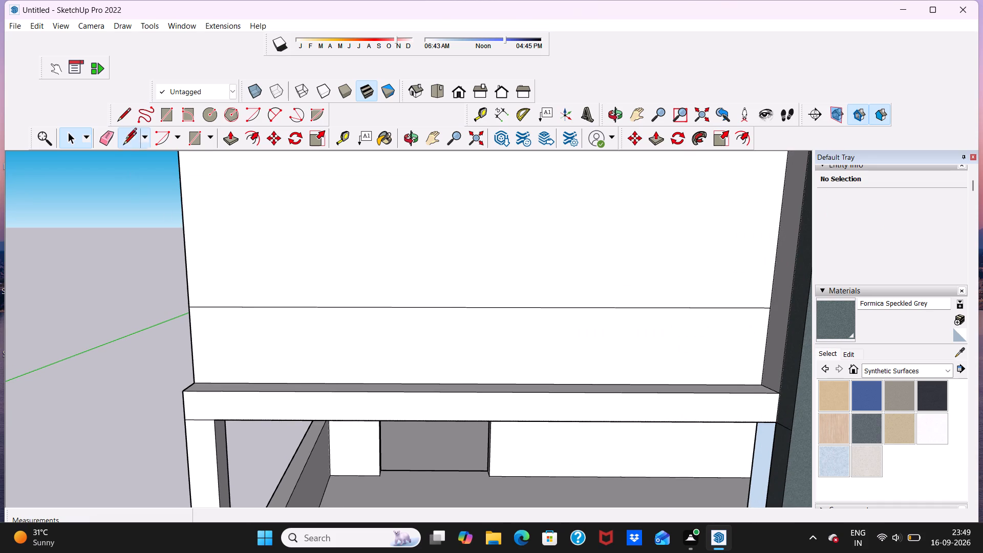
left_click(188, 289)
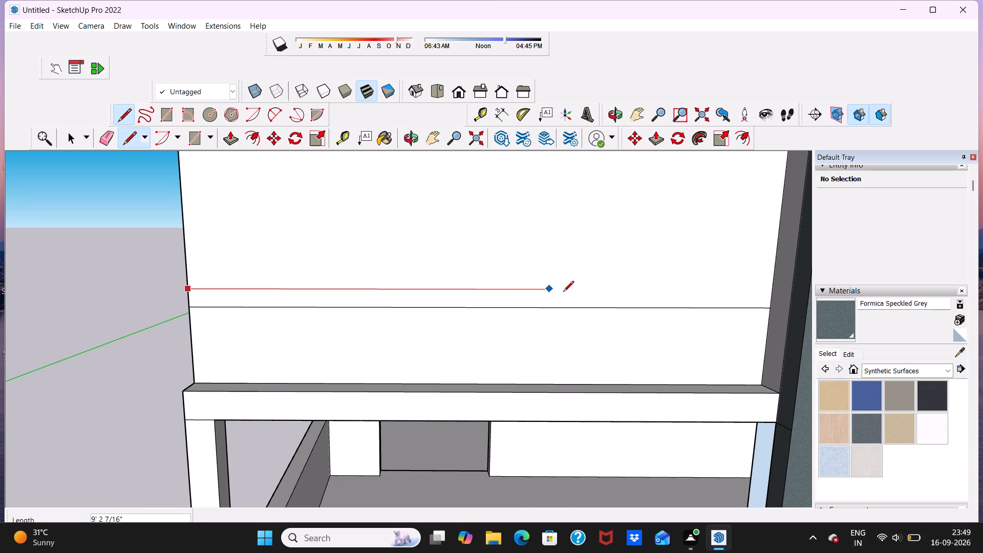
left_click(771, 292)
key("space")
Push/Pull the thin strip between the two parapet lines outward 9" to align with the lower ledge.
scroll(589, 303, "down", 2)
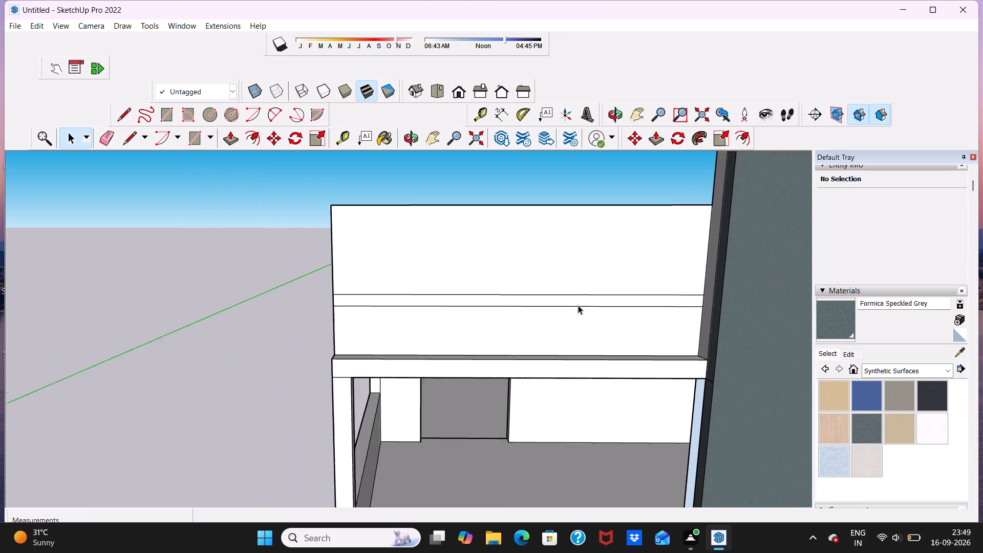
scroll(578, 305, "down", 6)
scroll(673, 318, "up", 3)
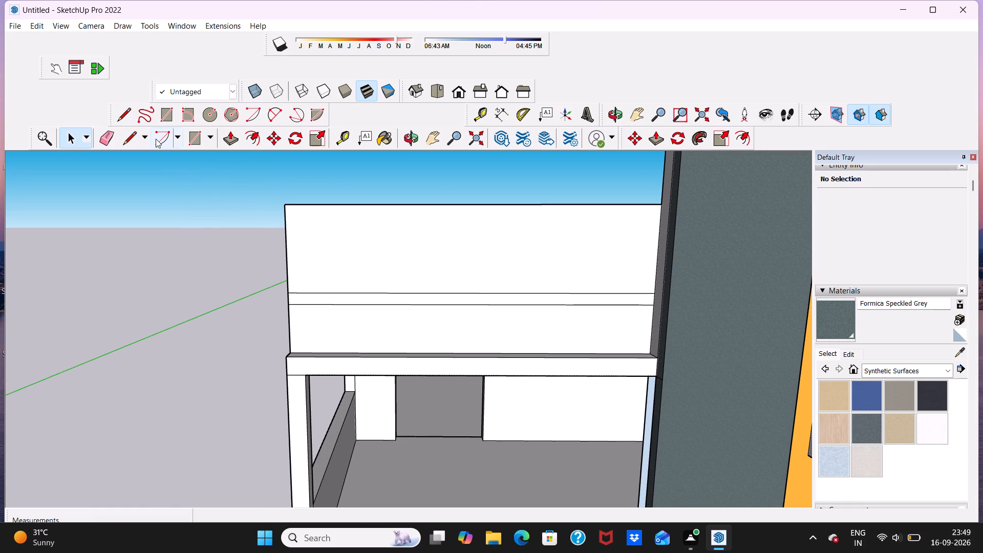
left_click(229, 137)
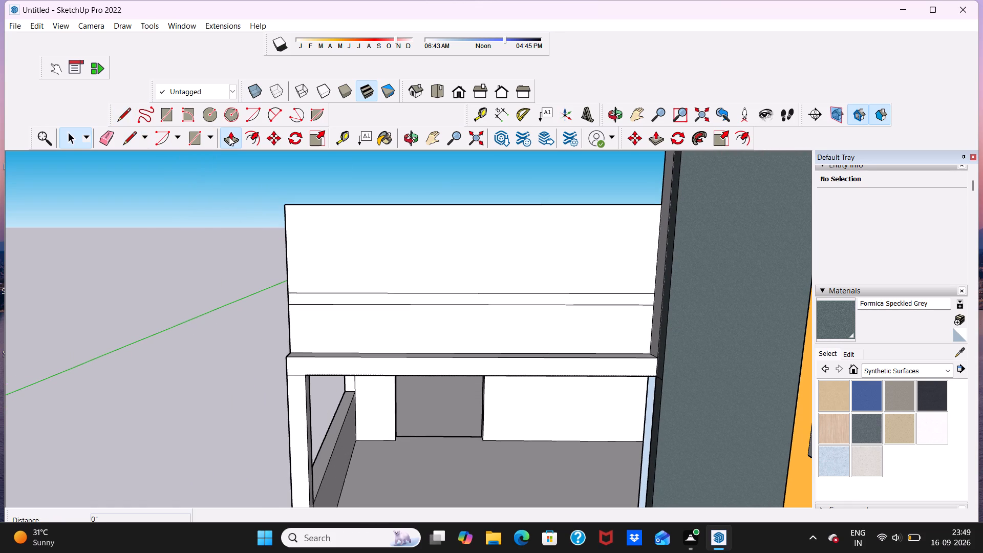
left_click(644, 294)
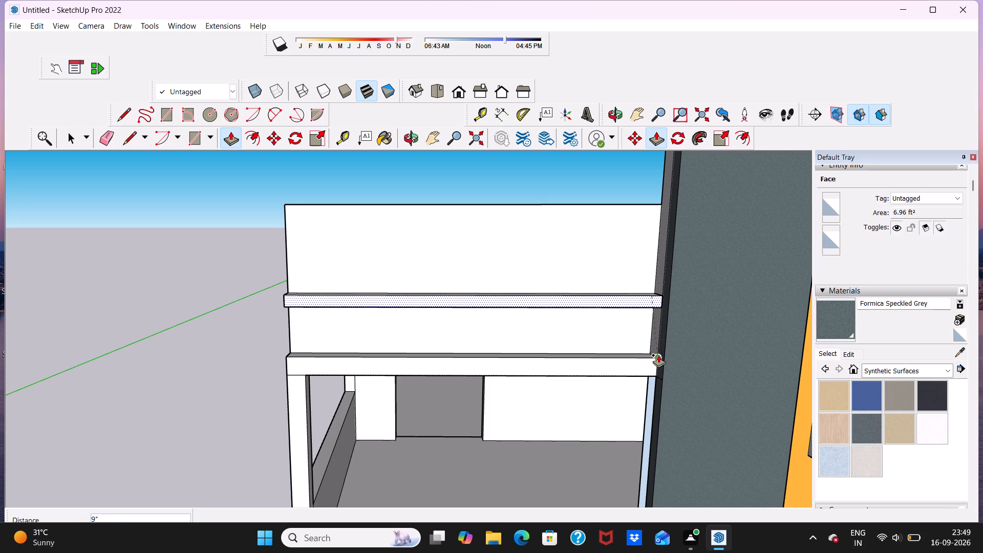
left_click(656, 356)
key("space")
Paint the recessed parapet band between the two projecting ledges with Blinds Wood Natural from the Window Coverings materials.
scroll(530, 274, "down", 4)
middle_click_drag(518, 334, 504, 301)
scroll(437, 288, "up", 4)
scroll(390, 293, "up", 2)
middle_click_drag(375, 296, 408, 297)
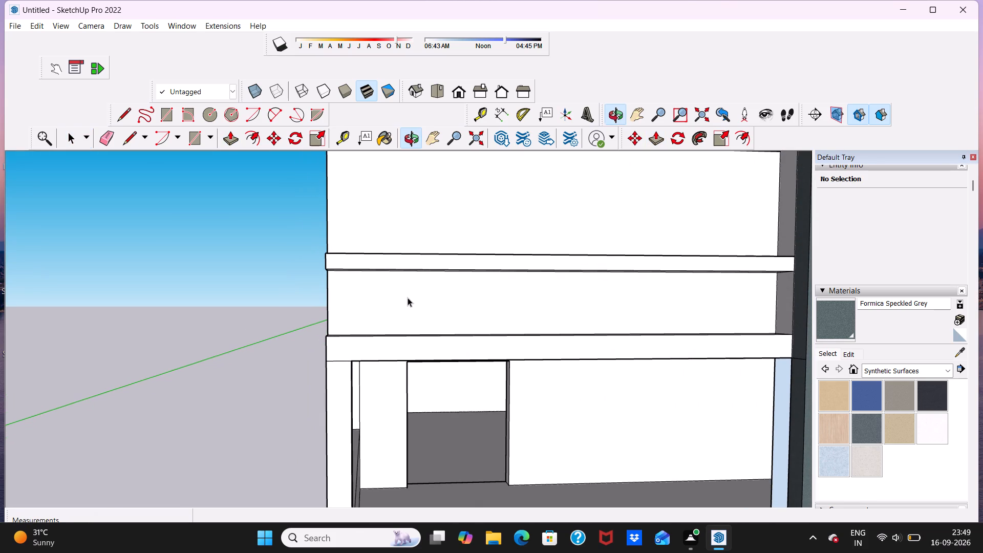
scroll(379, 295, "down", 3)
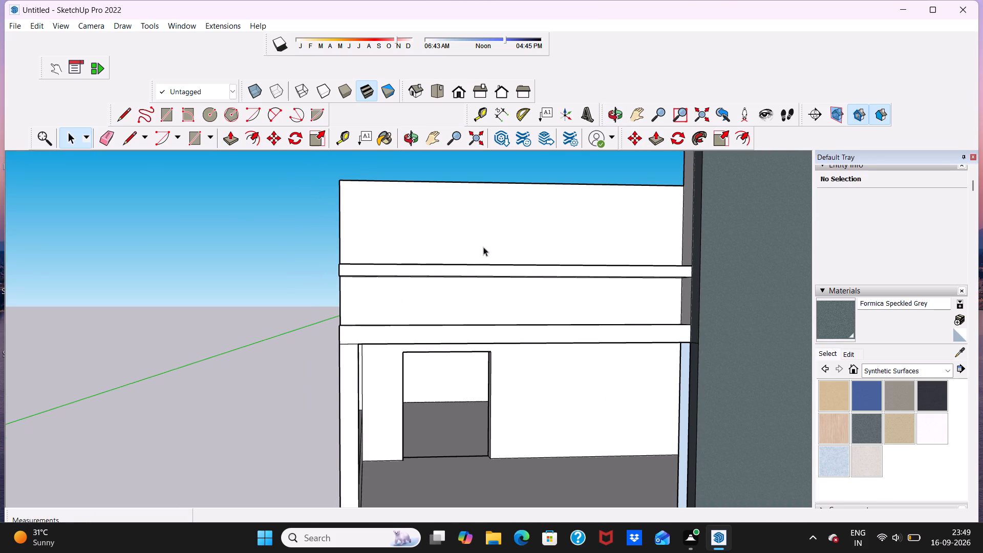
left_click(947, 371)
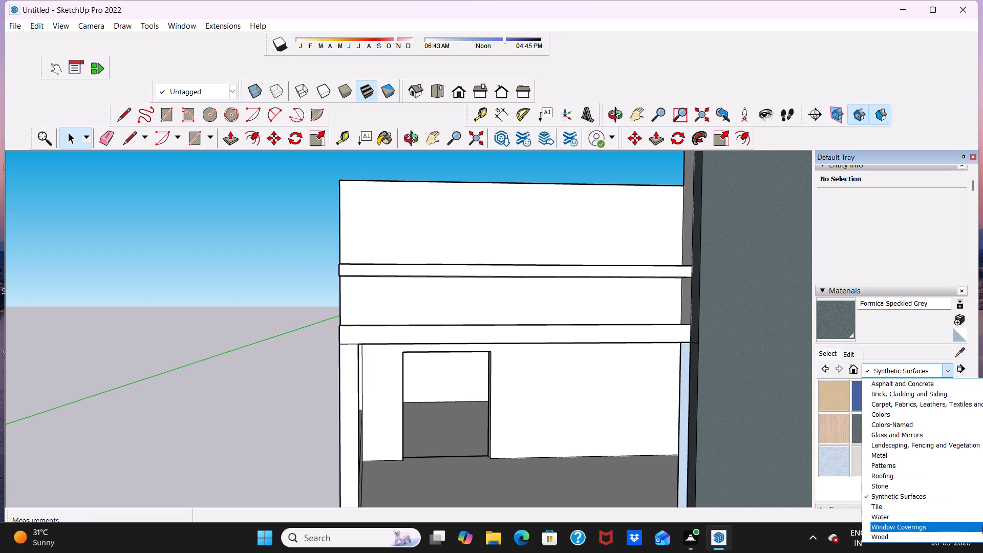
left_click(982, 525)
left_click(839, 467)
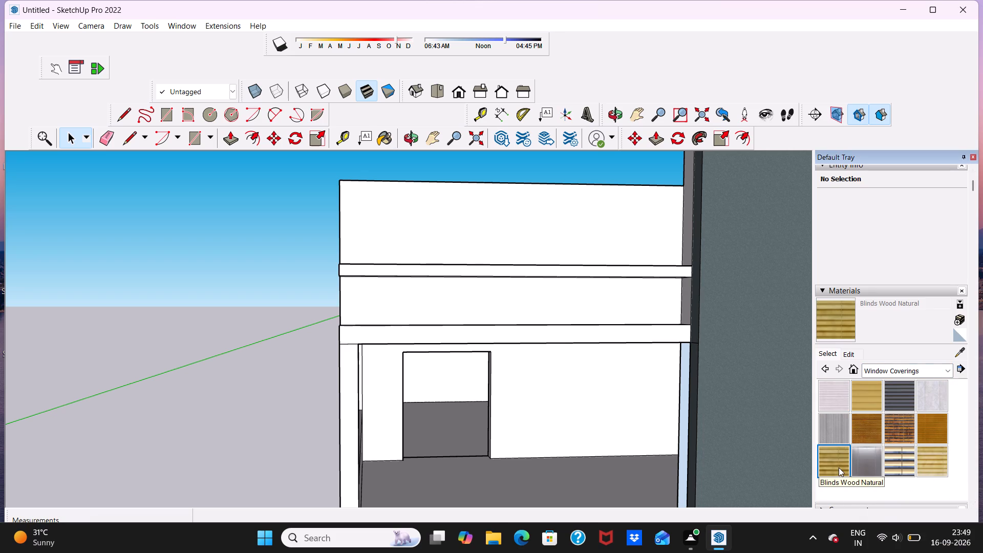
left_click(540, 310)
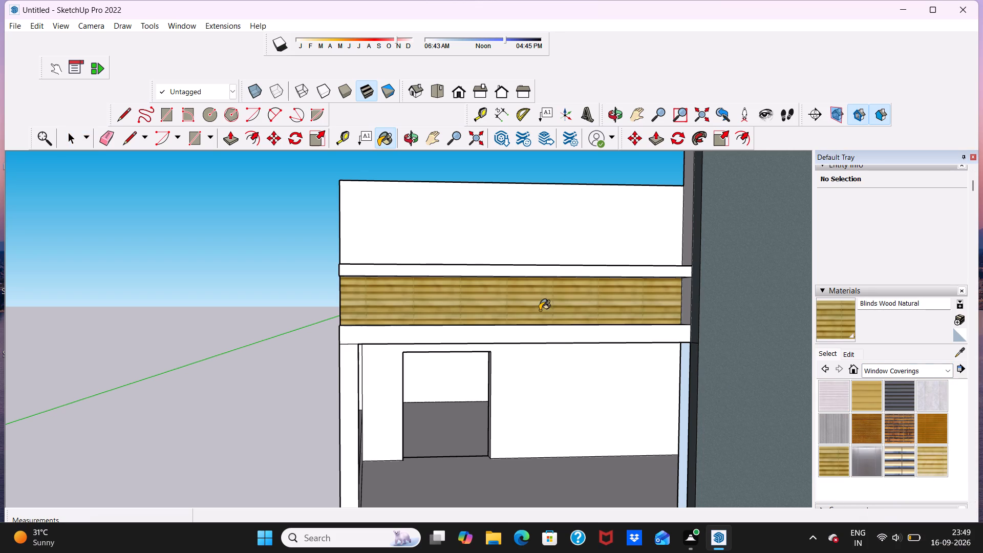
Examine the painted parapet band and its projecting ledges from the front and above at several distances.
scroll(540, 310, "down", 8)
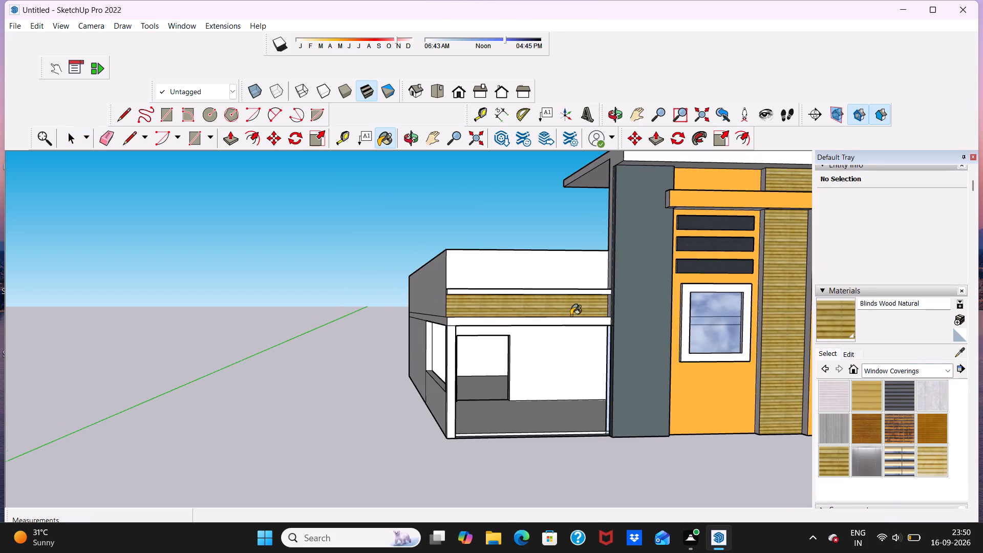
scroll(571, 315, "up", 5)
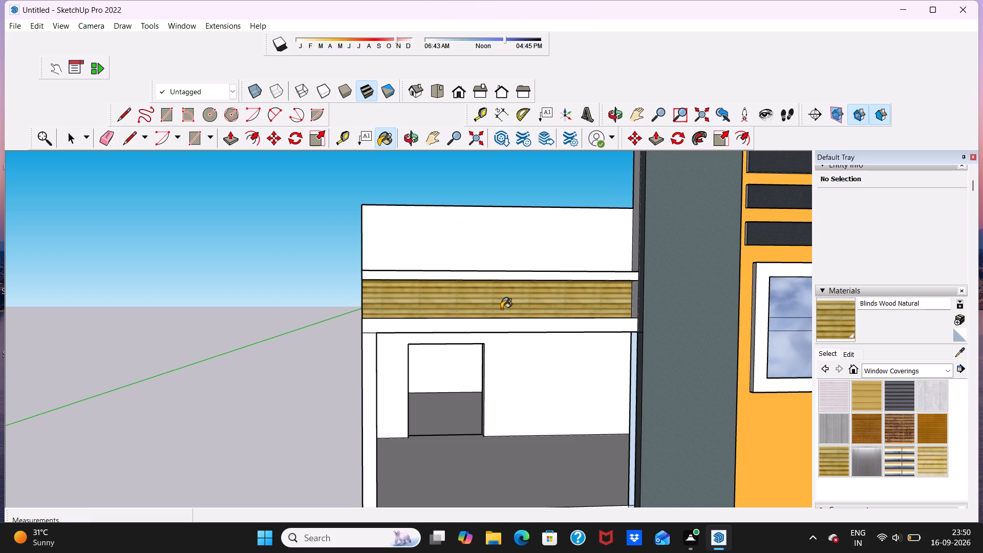
scroll(501, 313, "up", 1)
scroll(506, 312, "down", 5)
scroll(542, 308, "up", 4)
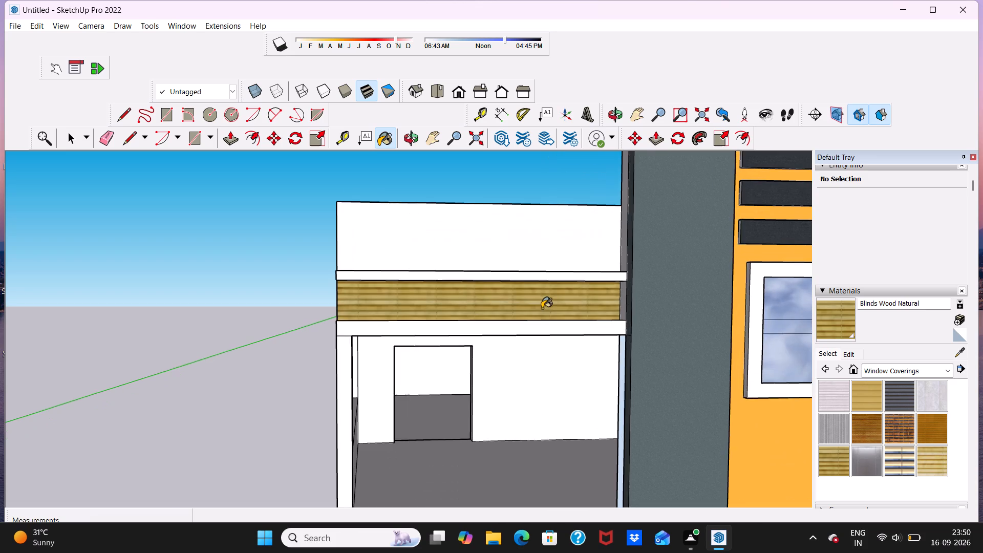
scroll(622, 311, "up", 1)
middle_click_drag(622, 311, 571, 345)
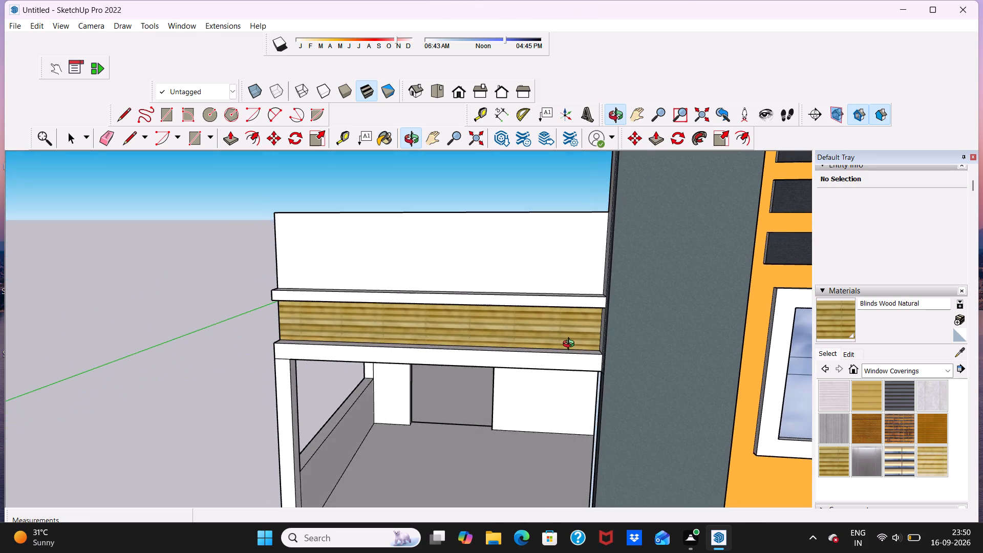
middle_click_drag(571, 345, 574, 353)
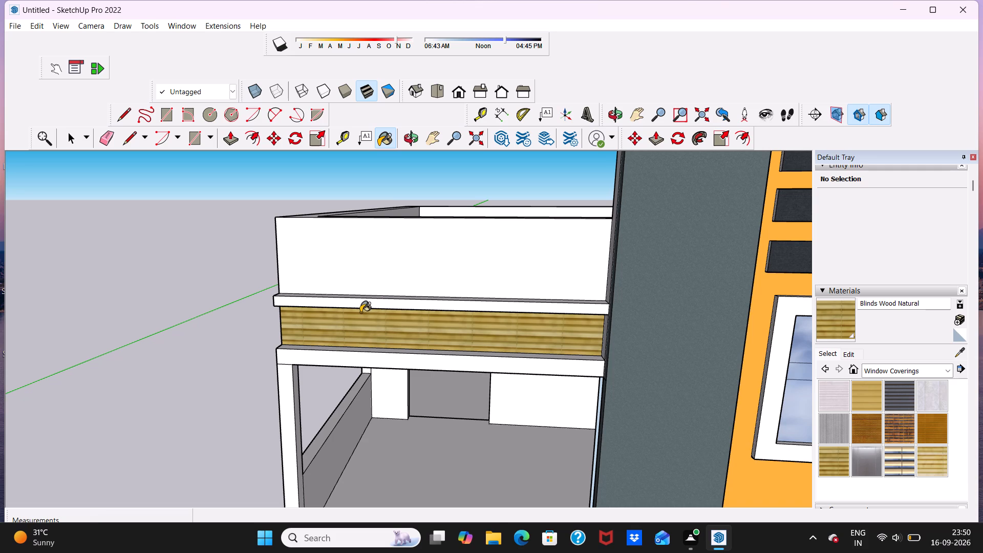
middle_click_drag(359, 314, 407, 334)
scroll(518, 278, "up", 3)
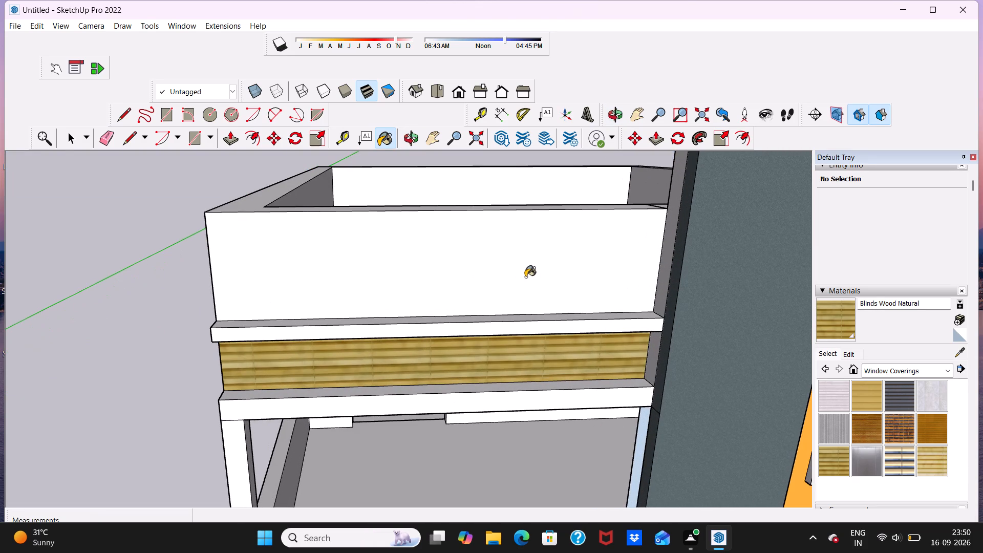
key("space")
scroll(439, 271, "down", 3)
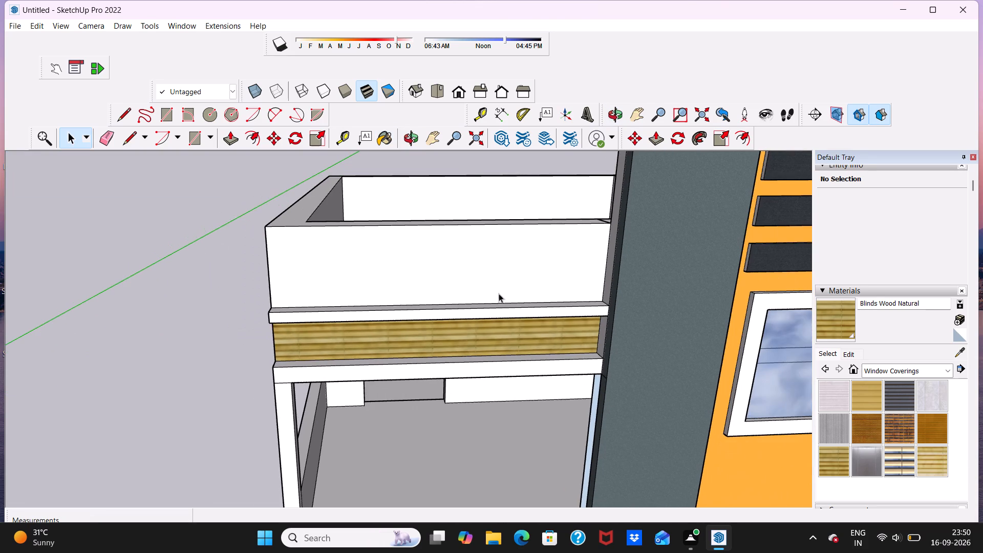
Draw a level line about 14' 10" long across the parapet's front face, just below its top edge.
scroll(509, 299, "up", 1)
left_click(463, 89)
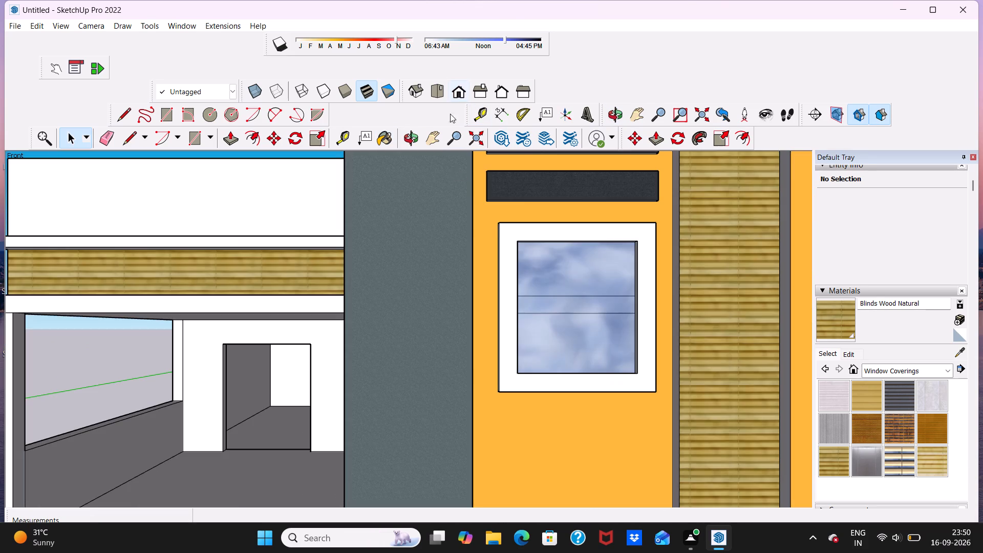
scroll(375, 244, "down", 5)
scroll(260, 214, "up", 5)
scroll(259, 212, "down", 3)
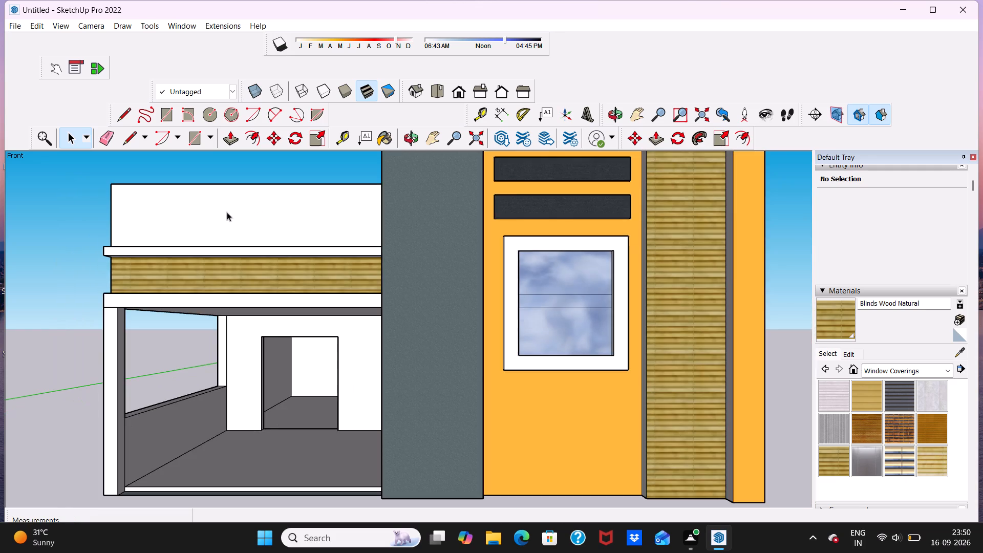
scroll(208, 213, "up", 4)
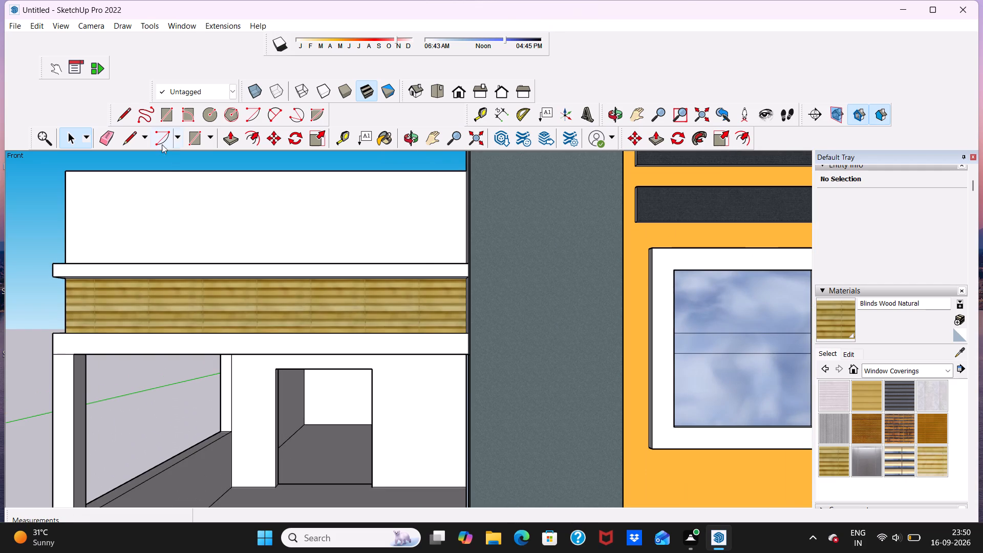
left_click(123, 118)
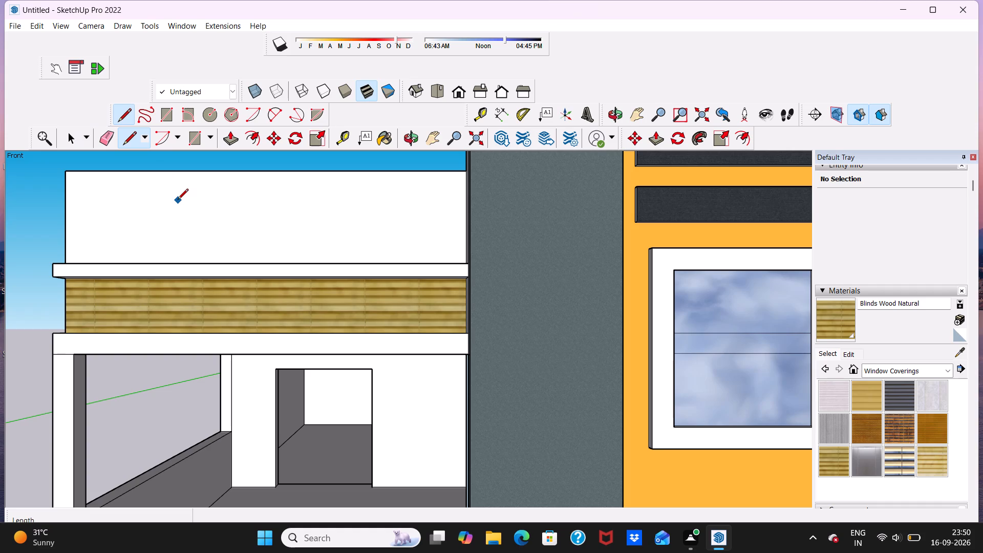
left_click(65, 187)
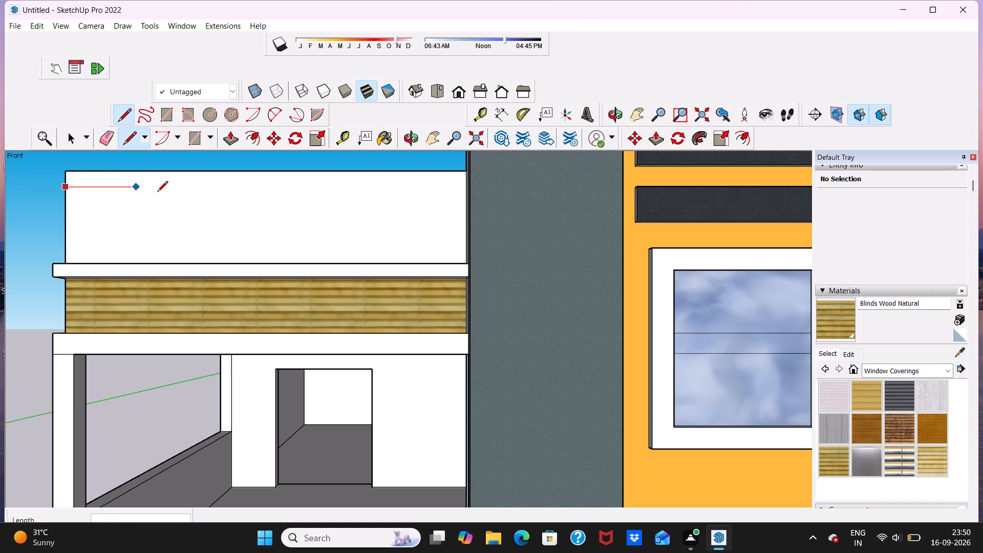
left_click(463, 189)
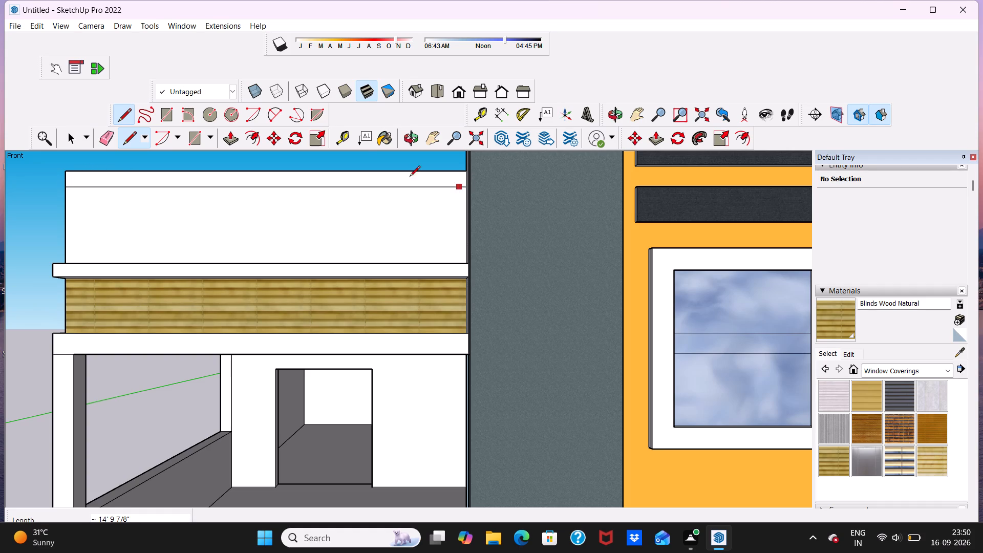
Push/Pull the thin strip along the parapet's top outward 9" to align with the ledge below.
left_click(231, 137)
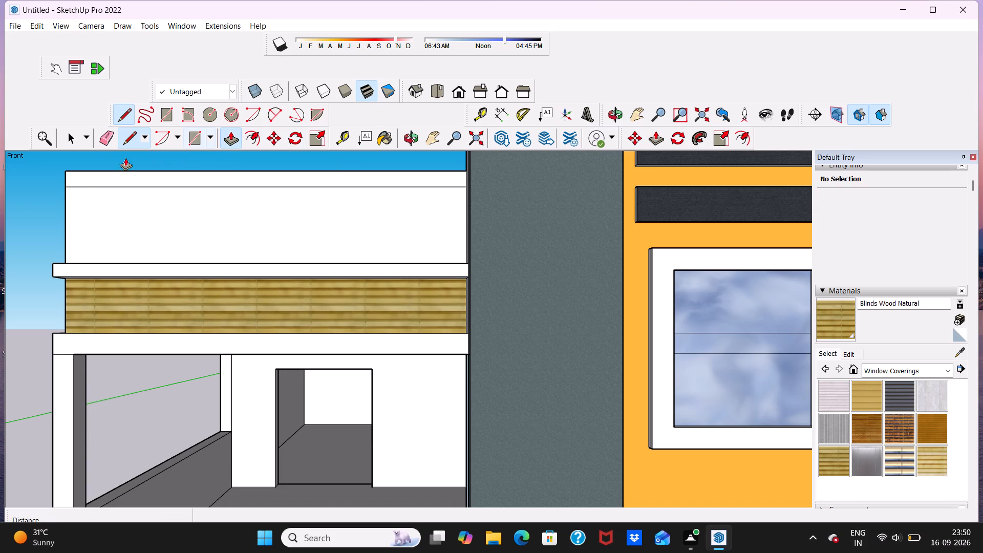
left_click(72, 174)
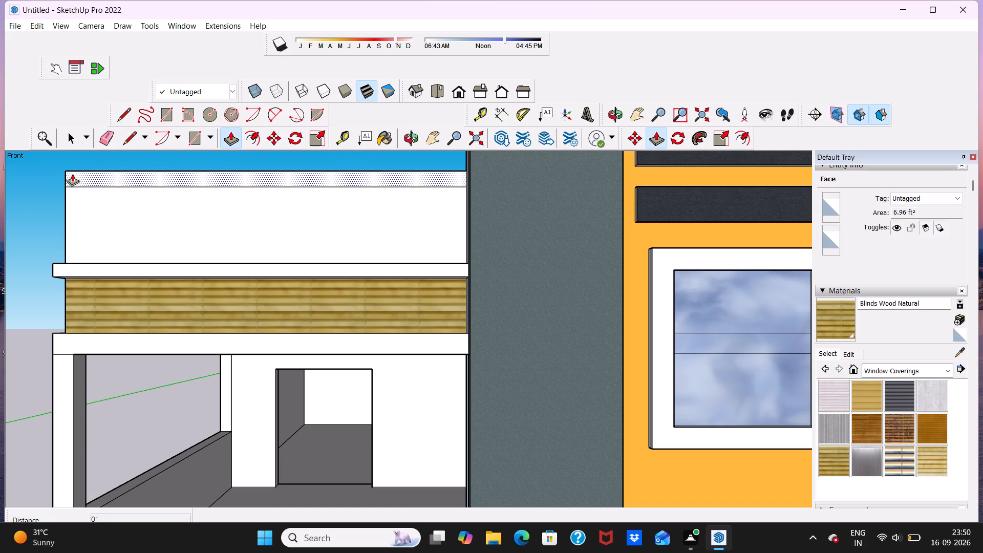
left_click(57, 262)
scroll(89, 243, "down", 3)
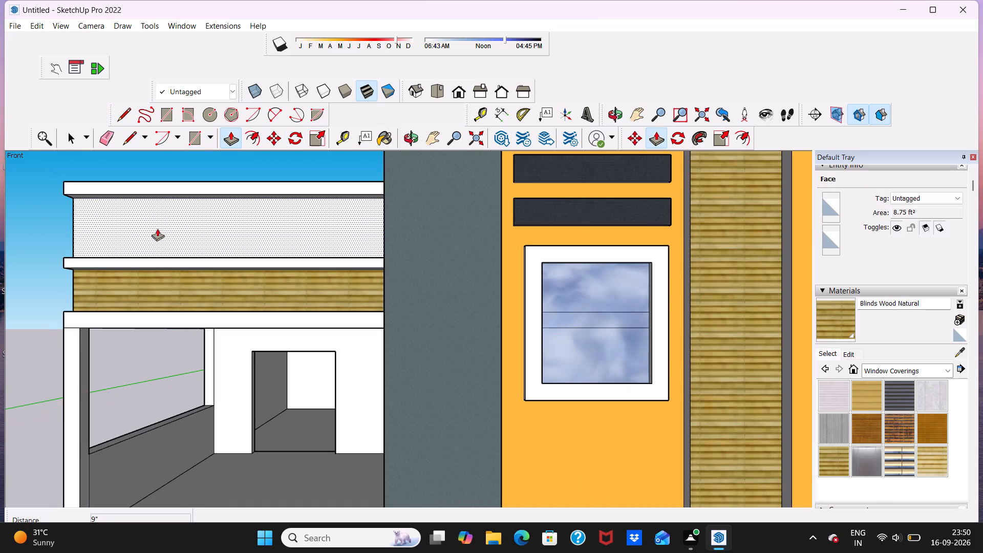
key("space")
Examine the parapet's new top ledge and the whole facade from above, the side and the front.
middle_click_drag(151, 216, 139, 332)
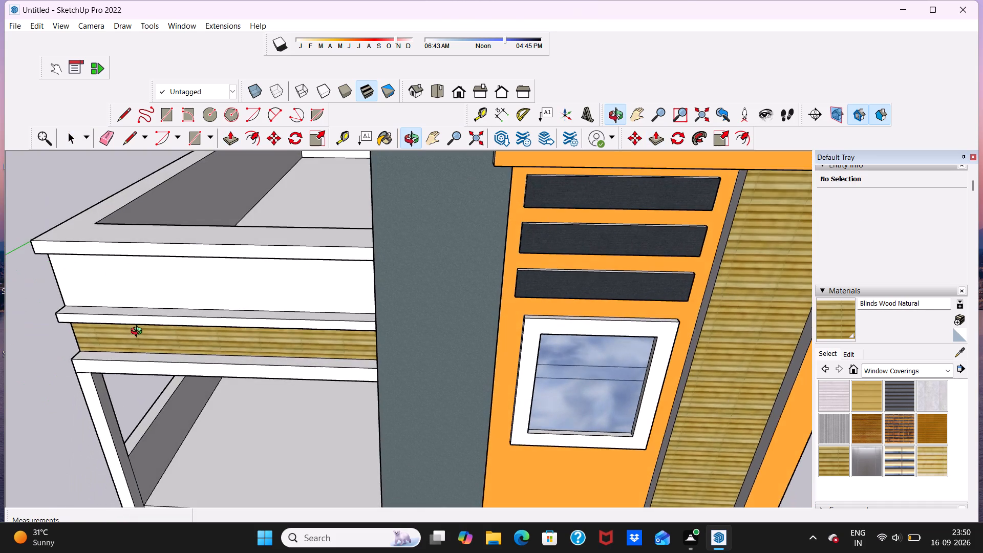
middle_click_drag(139, 332, 216, 267)
scroll(172, 250, "down", 5)
middle_click_drag(133, 249, 203, 266)
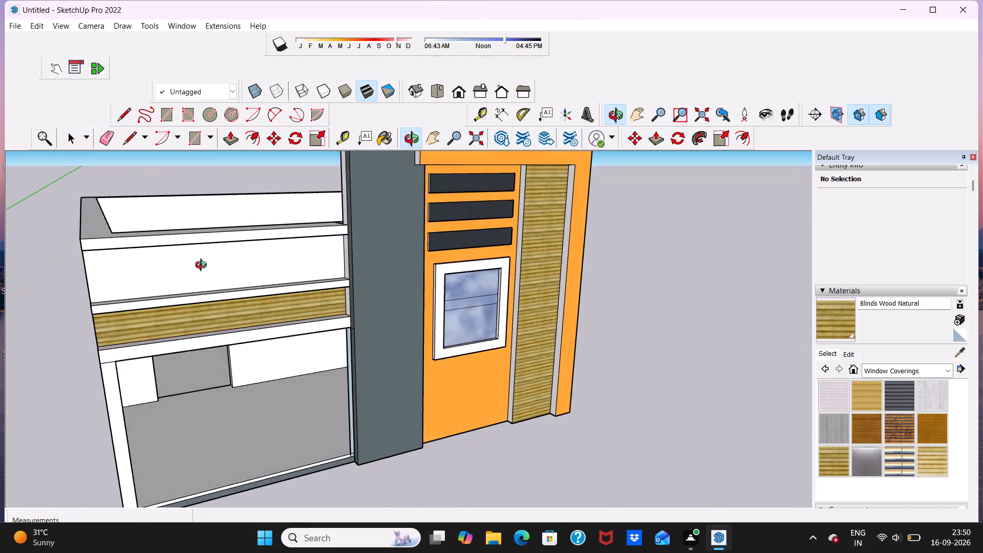
middle_click_drag(203, 266, 147, 269)
scroll(152, 266, "down", 4)
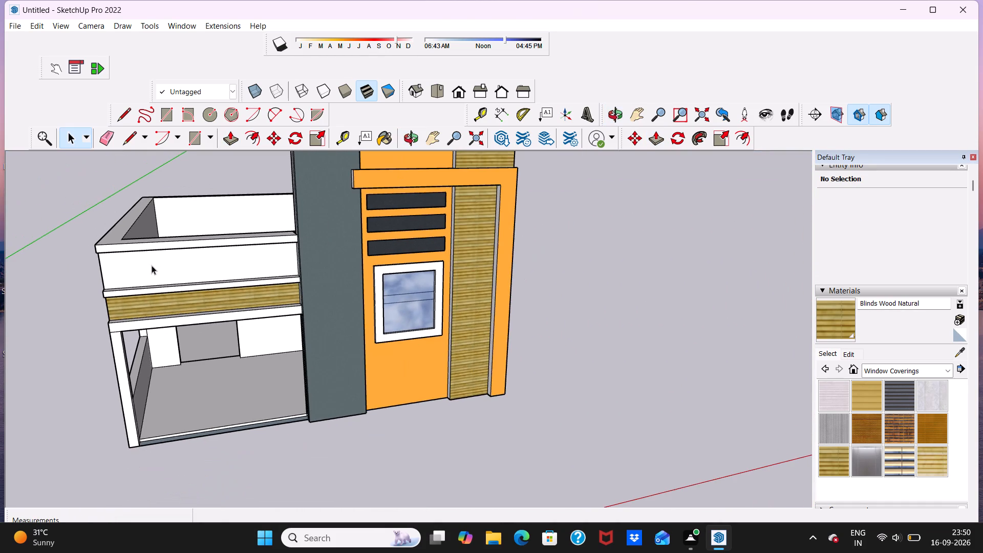
middle_click_drag(149, 275, 154, 272)
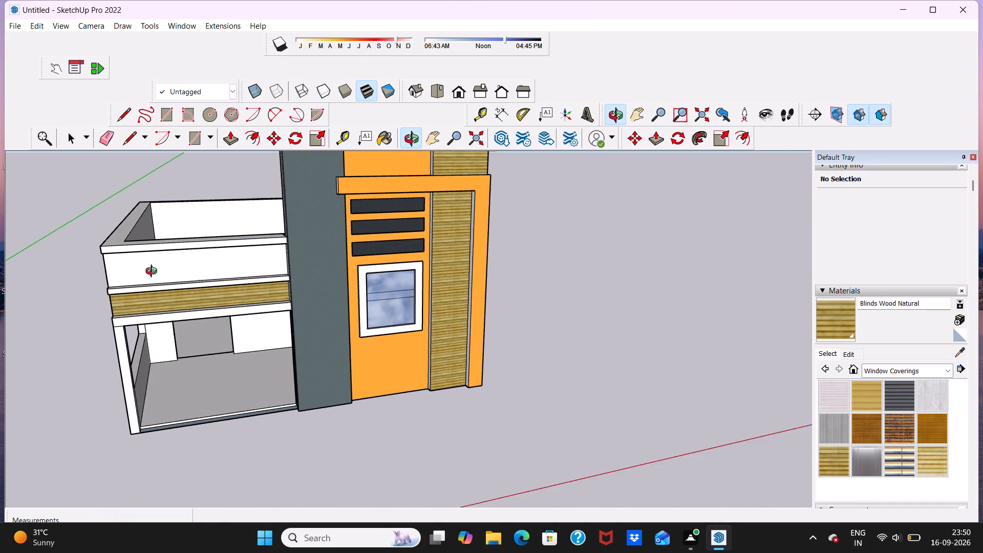
middle_click_drag(154, 272, 332, 282)
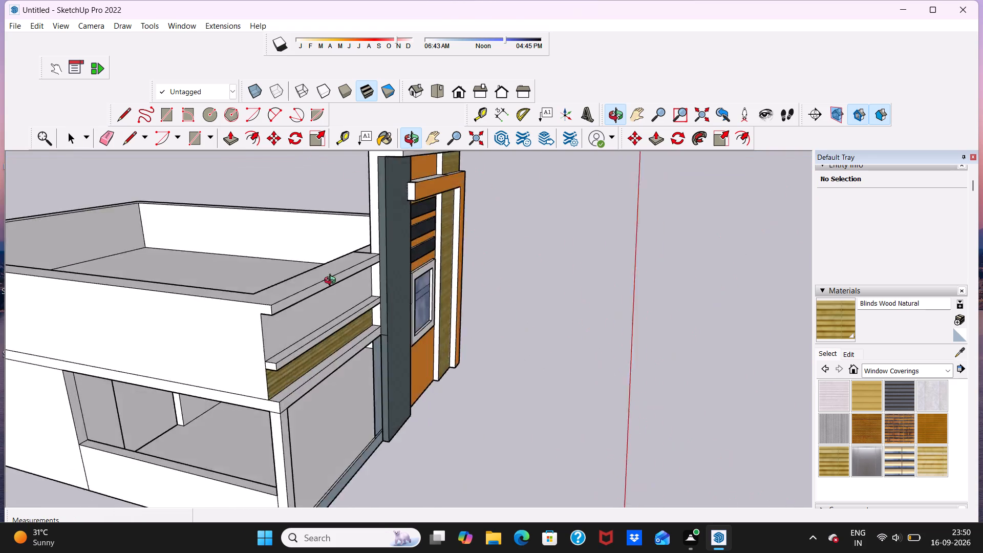
middle_click_drag(332, 282, 241, 259)
scroll(242, 267, "up", 2)
middle_click_drag(242, 267, 241, 265)
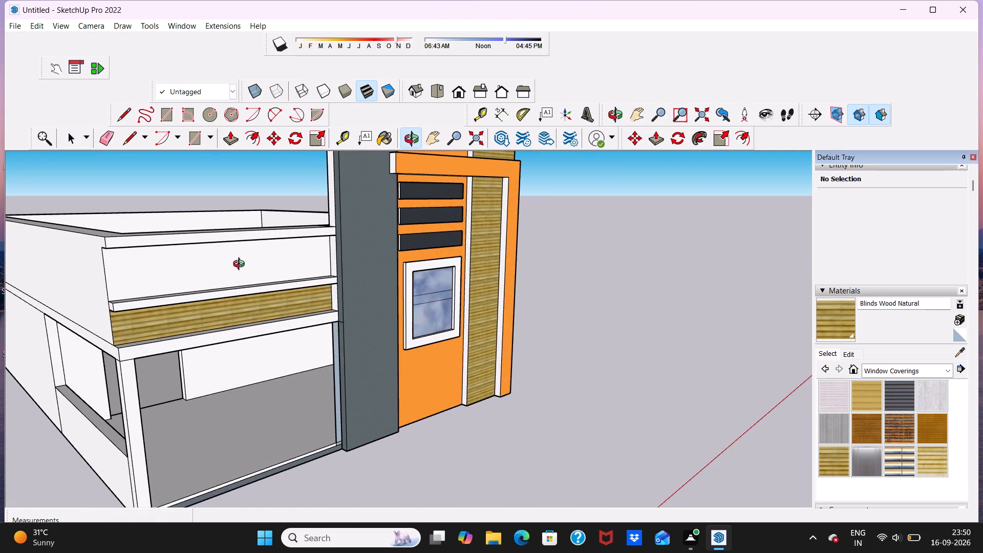
middle_click_drag(241, 265, 129, 282)
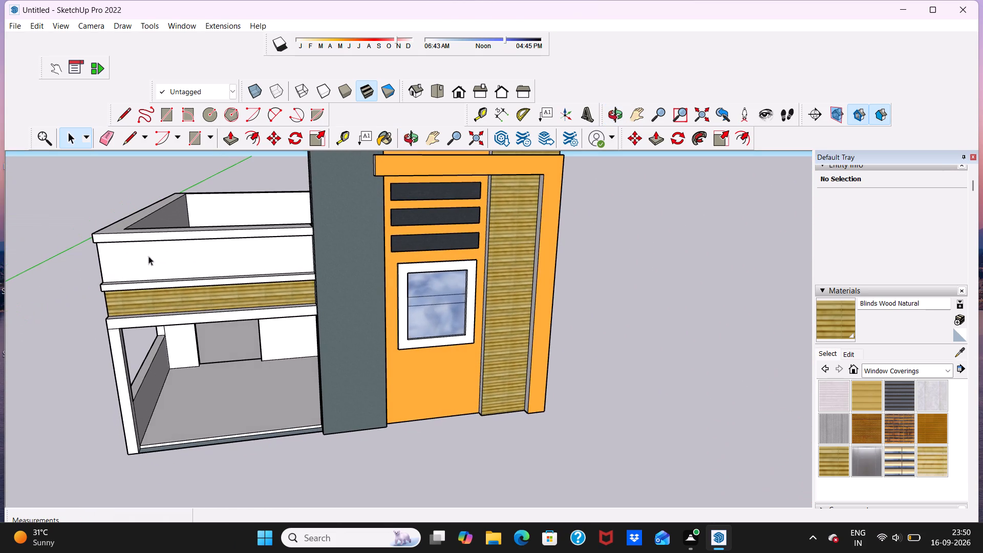
In front view, draw a vertical line about 3' long between the two upper ledges, near the parapet's outer end.
left_click(464, 94)
scroll(306, 297, "up", 6)
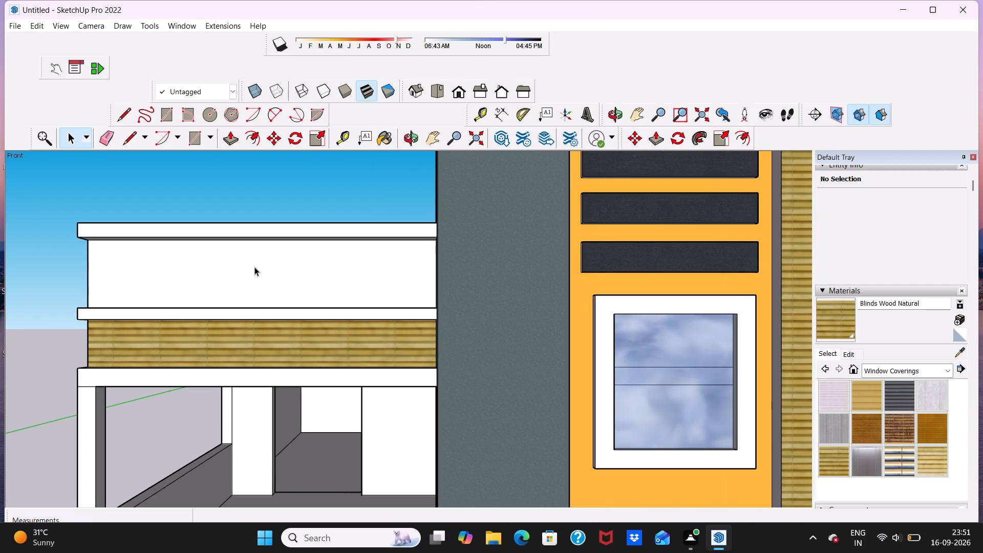
scroll(242, 267, "up", 1)
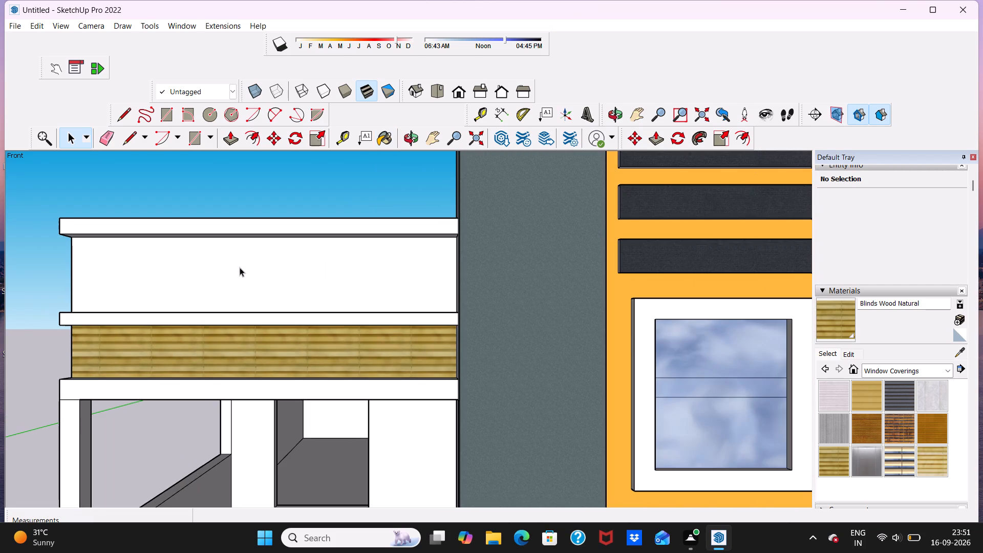
scroll(133, 275, "up", 2)
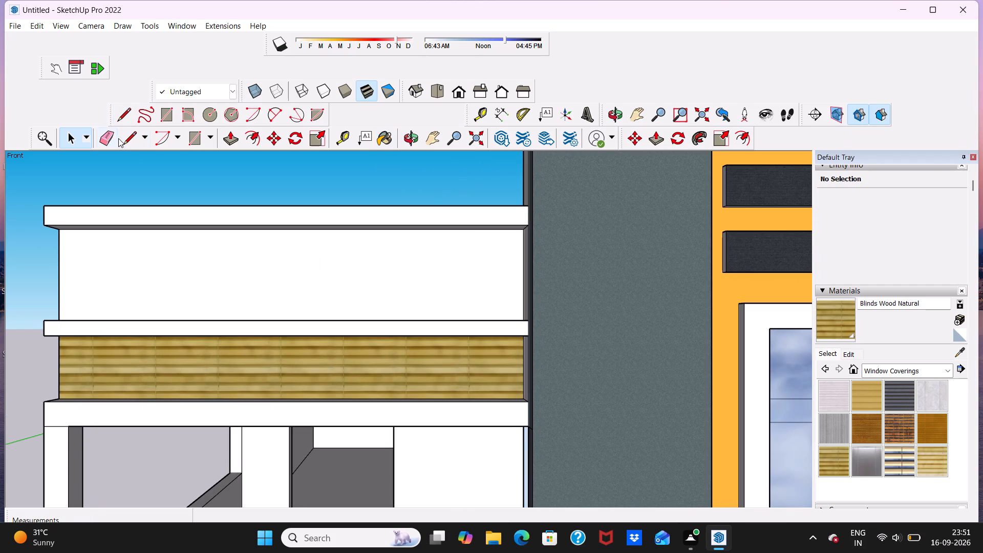
left_click(129, 135)
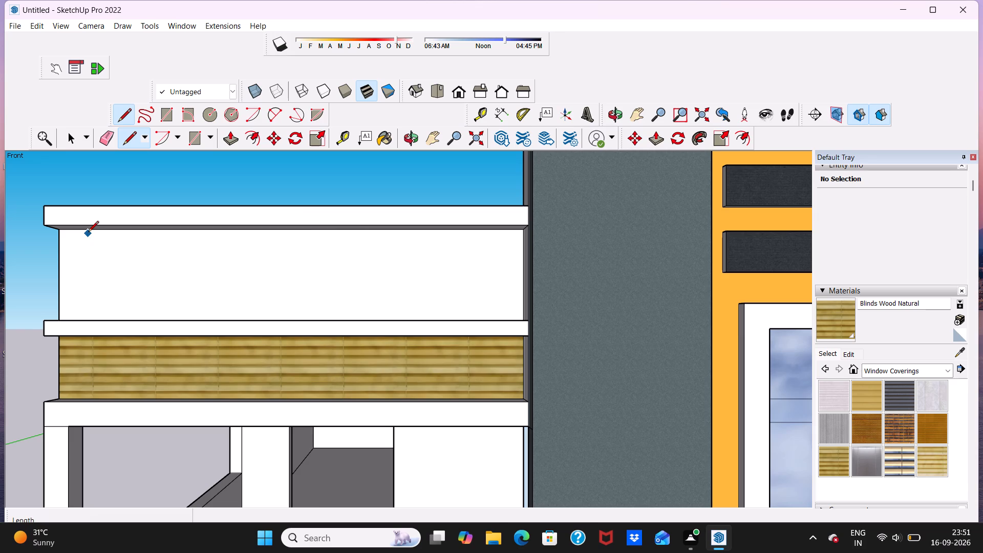
scroll(88, 232, "up", 8)
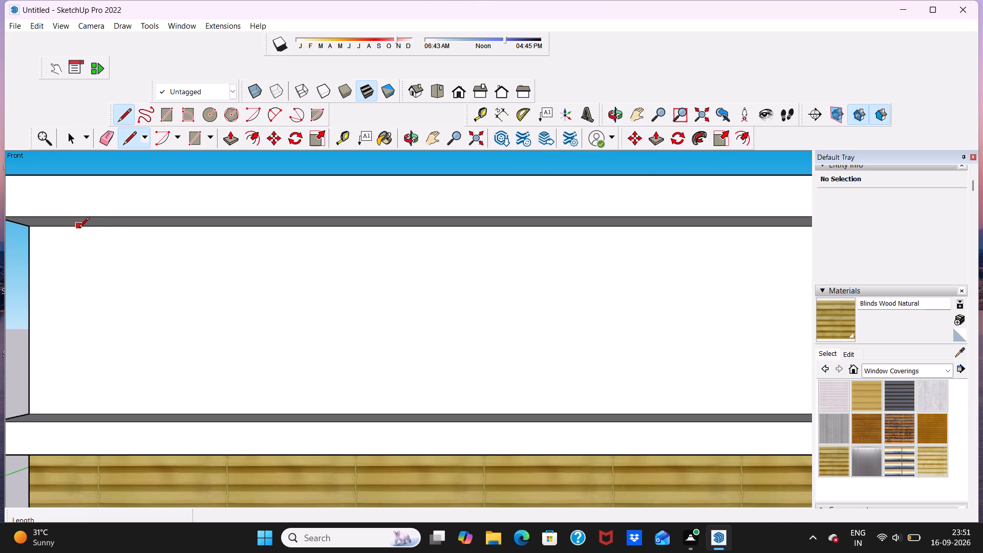
left_click(71, 228)
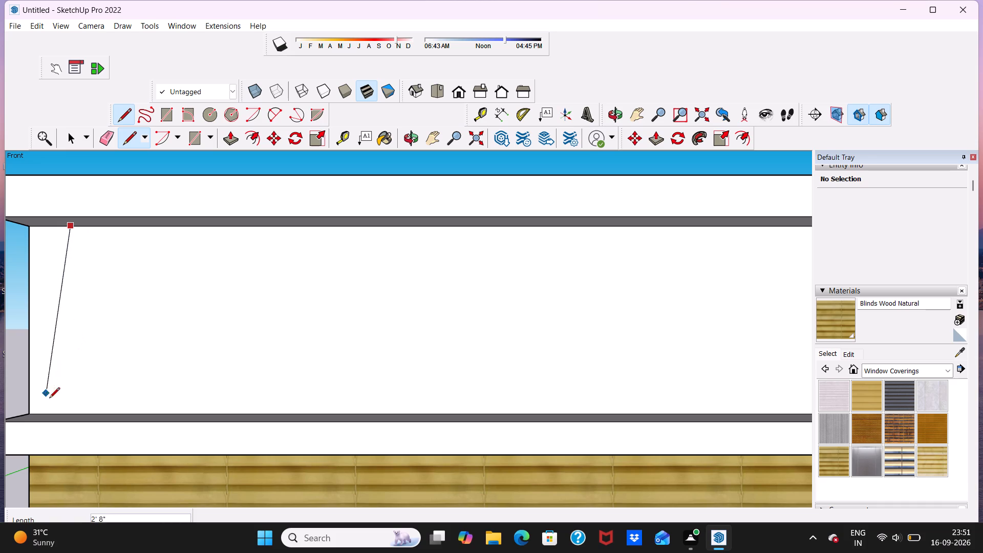
left_click(69, 416)
key("space")
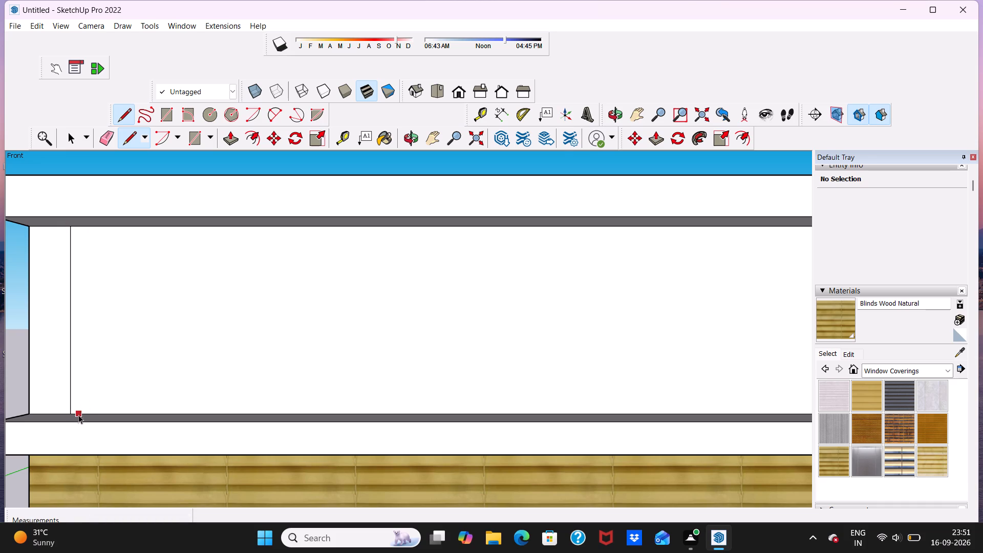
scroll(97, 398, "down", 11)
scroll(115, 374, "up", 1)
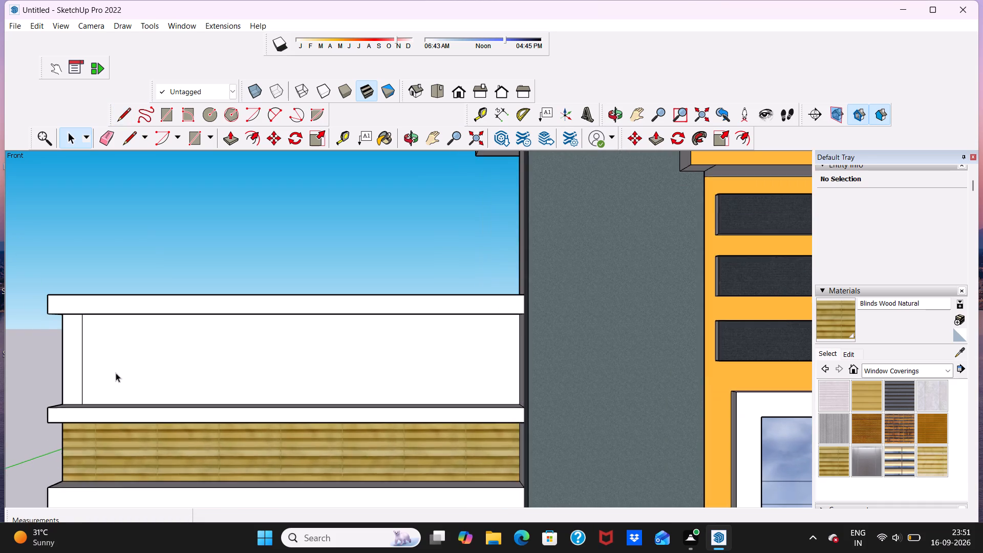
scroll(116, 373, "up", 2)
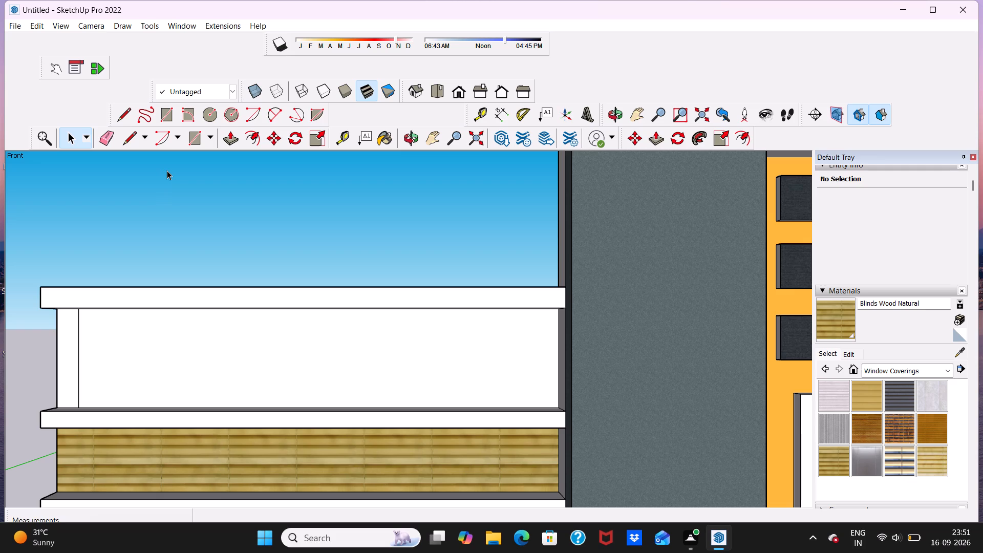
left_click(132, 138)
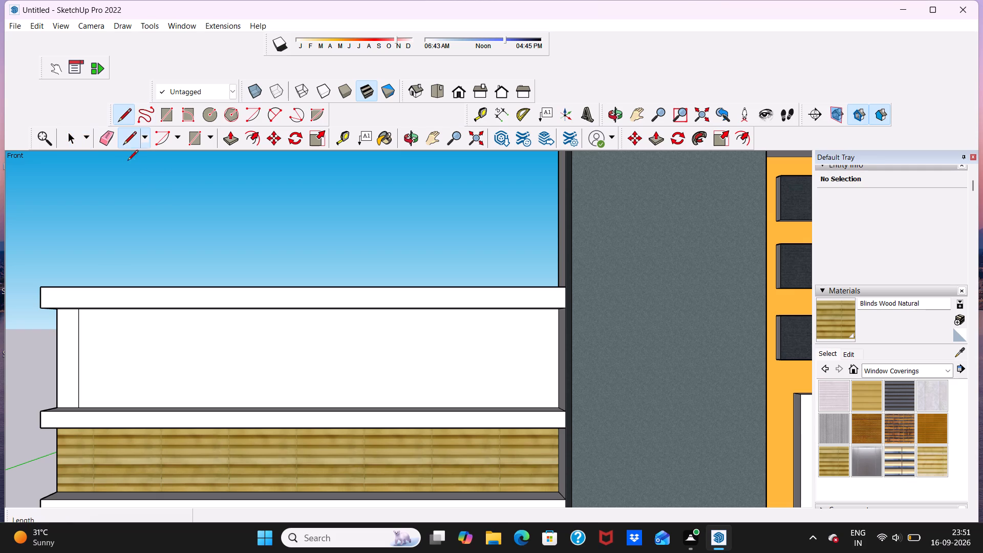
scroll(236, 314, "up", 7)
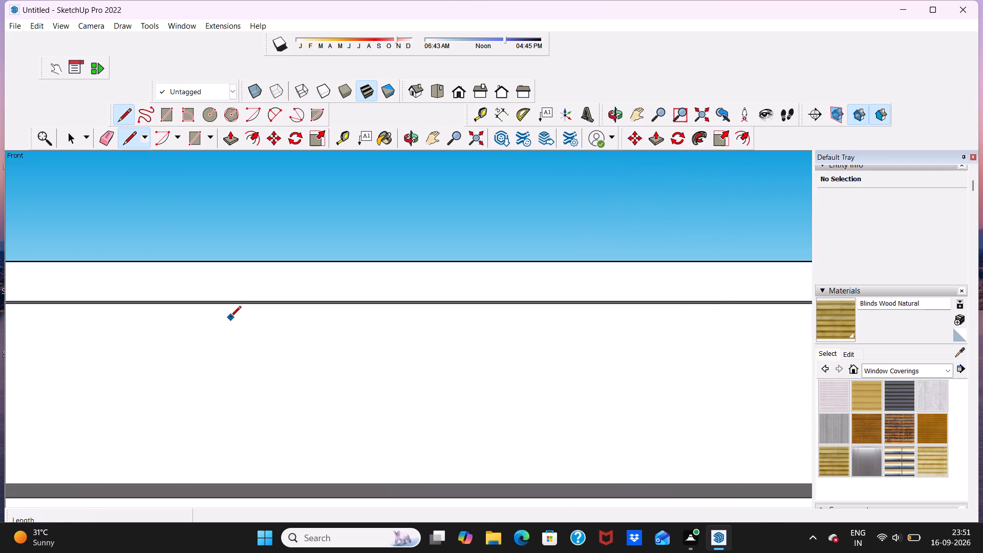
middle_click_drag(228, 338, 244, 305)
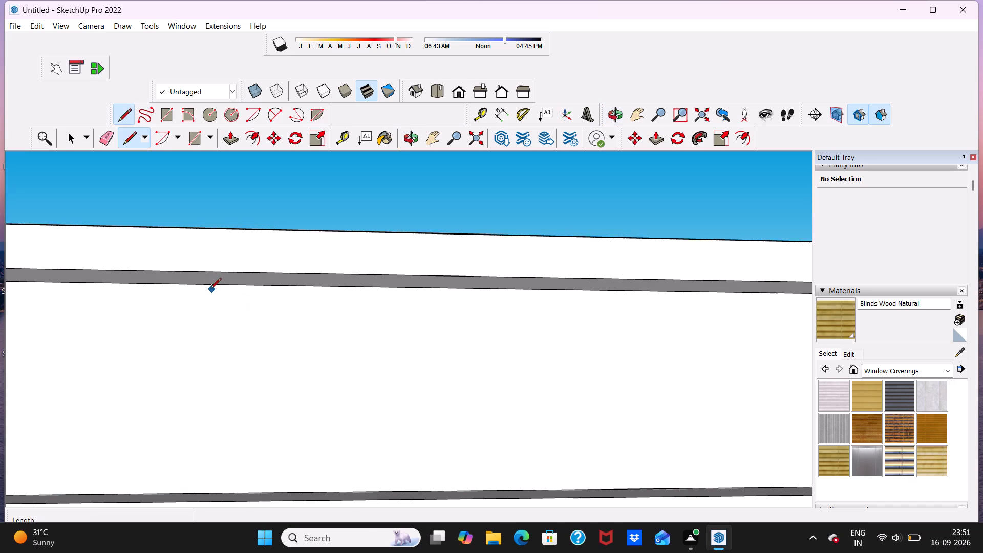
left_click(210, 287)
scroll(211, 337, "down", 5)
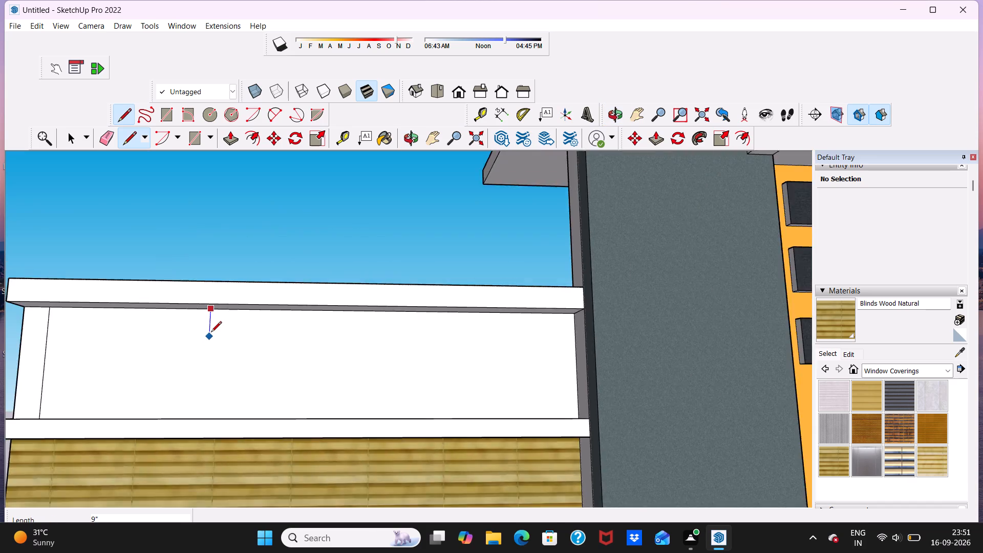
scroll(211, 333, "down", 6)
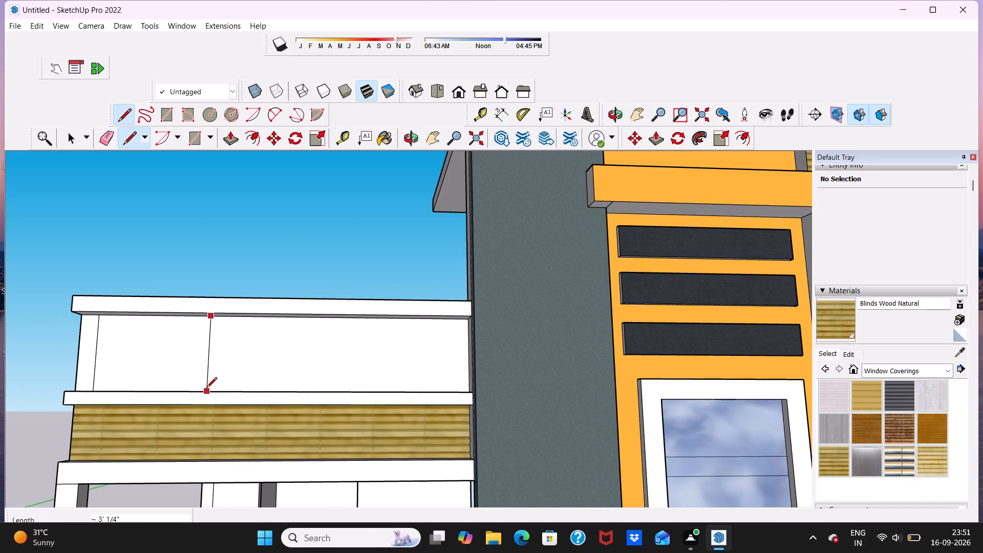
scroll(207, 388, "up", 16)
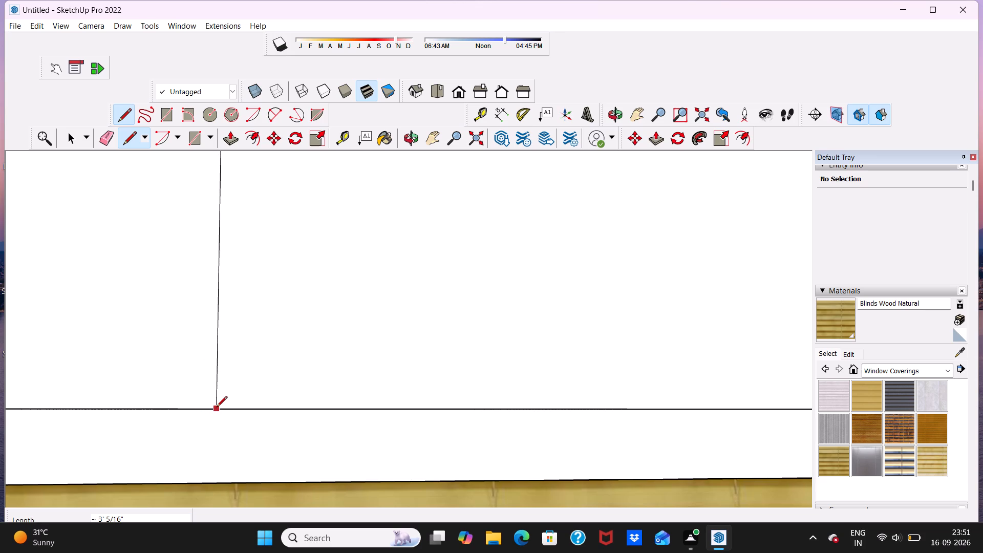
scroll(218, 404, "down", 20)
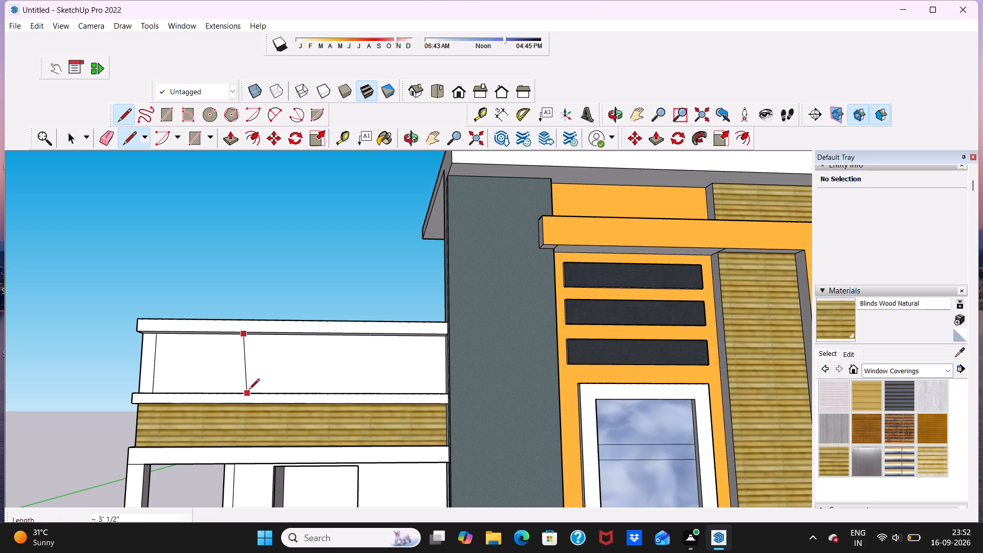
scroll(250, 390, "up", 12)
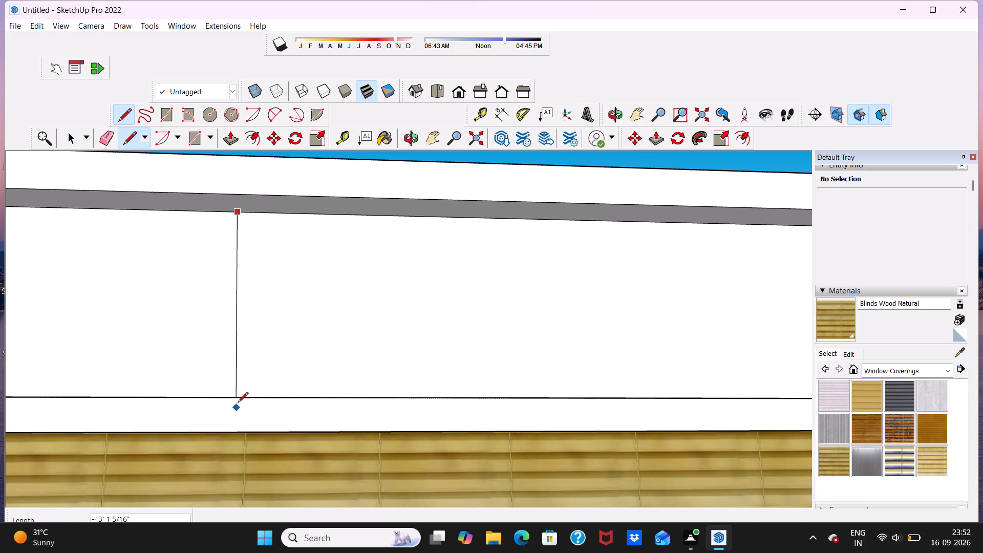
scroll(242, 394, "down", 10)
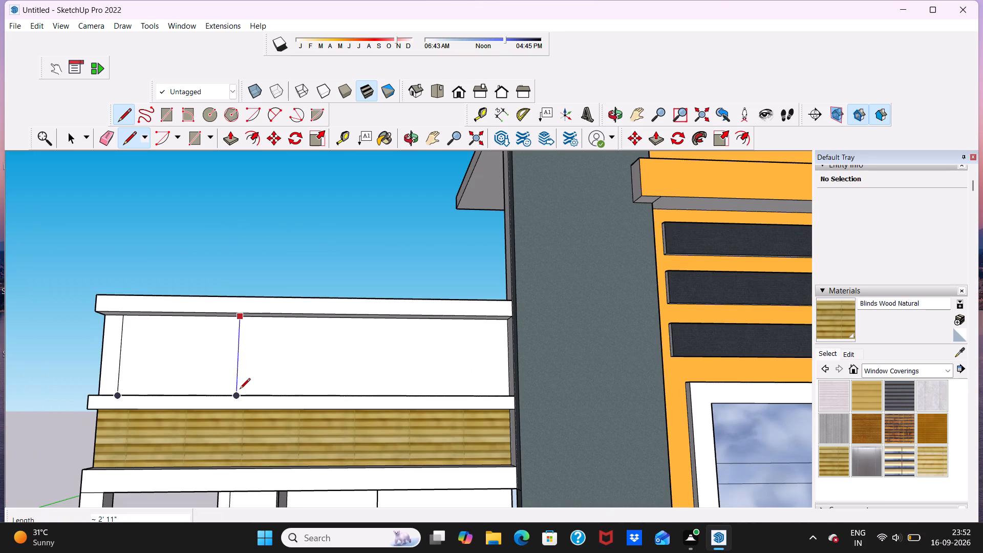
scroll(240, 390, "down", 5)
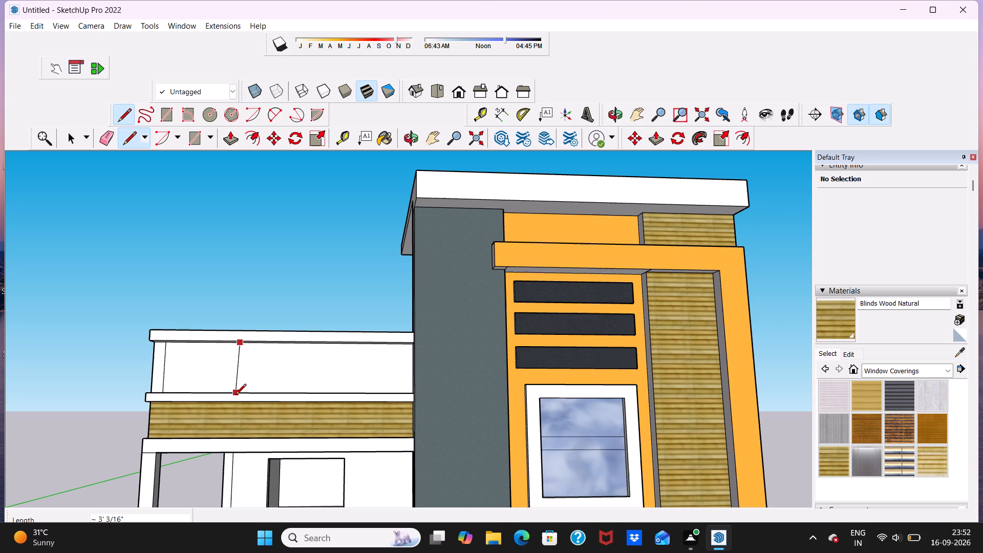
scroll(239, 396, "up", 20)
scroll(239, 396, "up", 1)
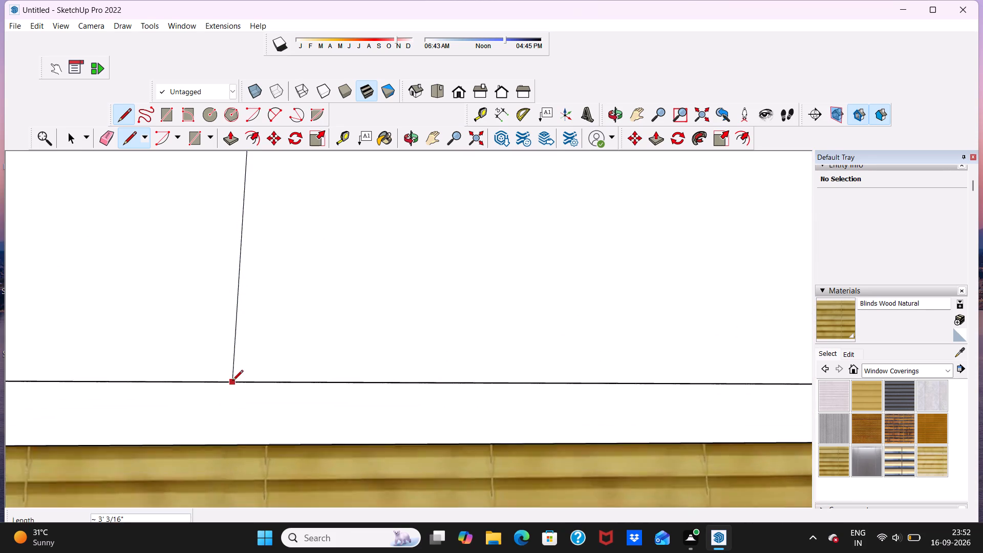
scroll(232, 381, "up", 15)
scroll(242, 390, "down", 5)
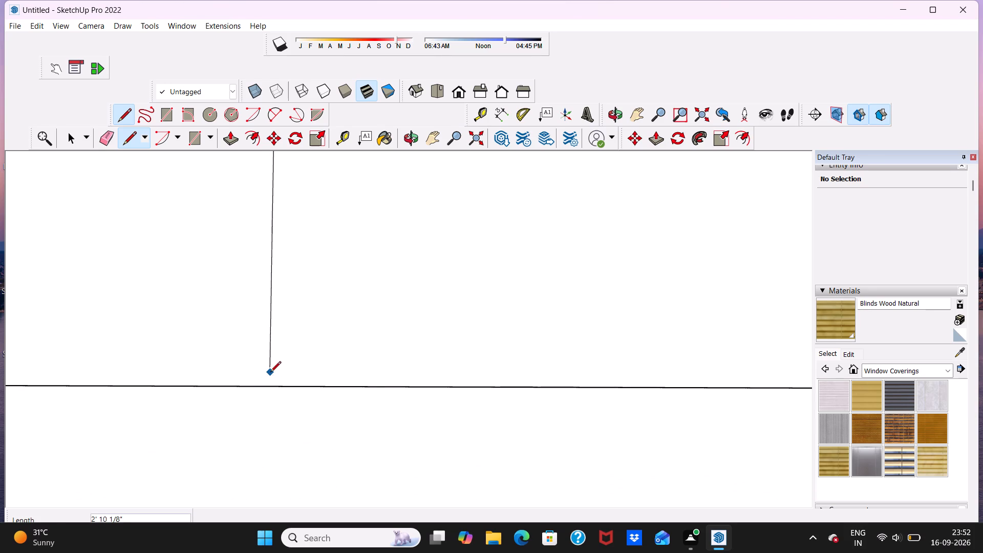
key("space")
Draw a second vertical line about 2' 11" long between the two upper ledges, roughly a third of the way along from the parapet's outer end.
scroll(269, 366, "down", 20)
scroll(269, 366, "down", 6)
middle_click_drag(281, 300, 291, 412)
middle_click_drag(279, 317, 297, 280)
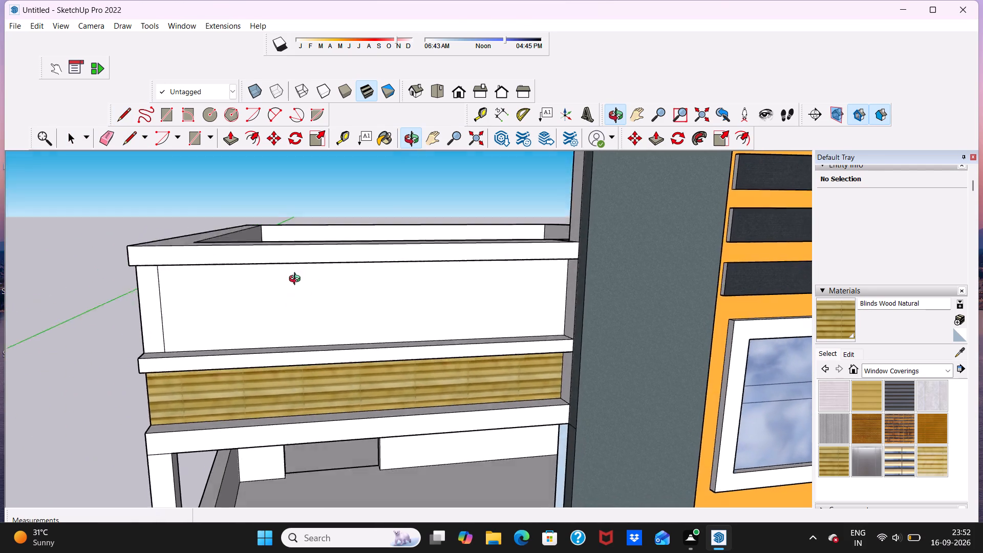
middle_click_drag(297, 280, 282, 229)
scroll(281, 229, "up", 5)
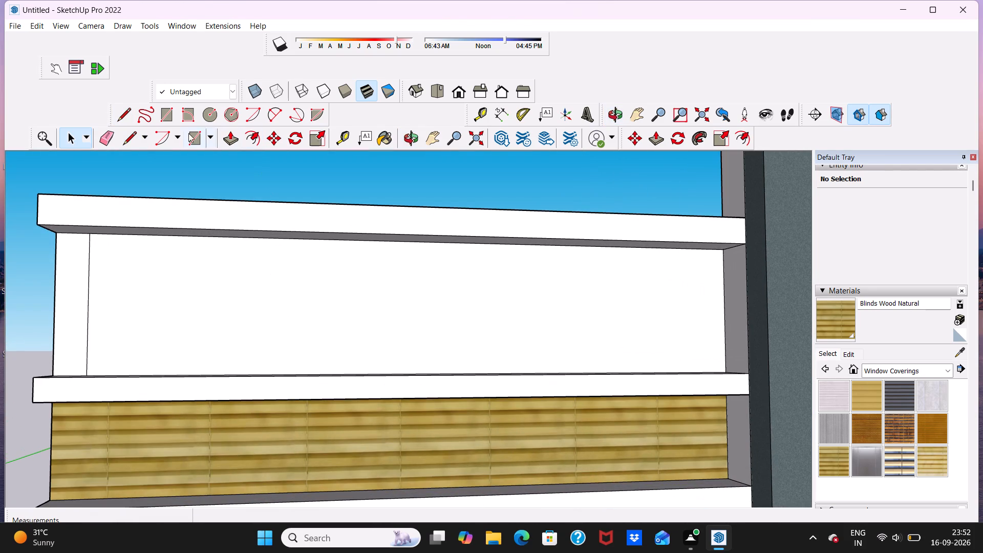
left_click(124, 137)
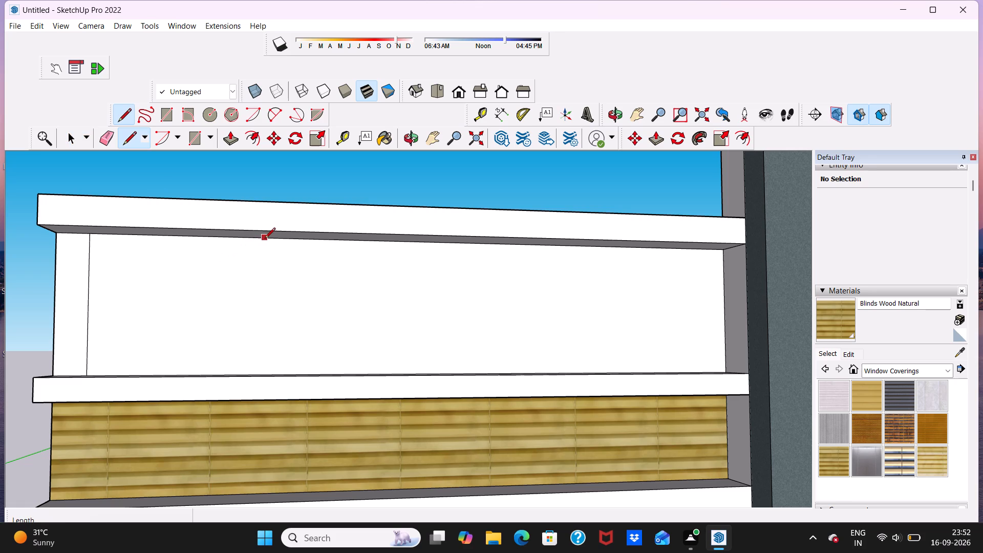
left_click(265, 239)
middle_click_drag(267, 292, 275, 363)
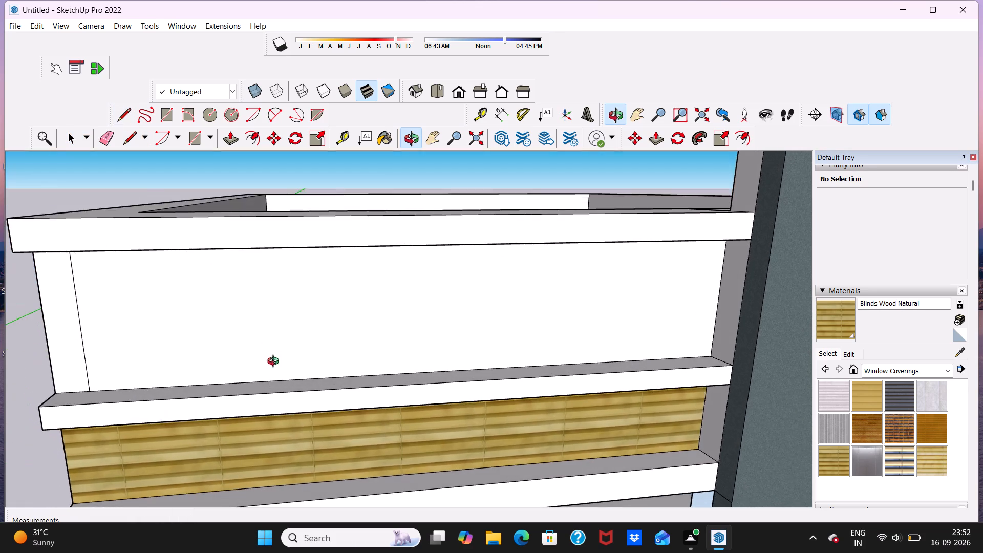
middle_click_drag(275, 363, 271, 378)
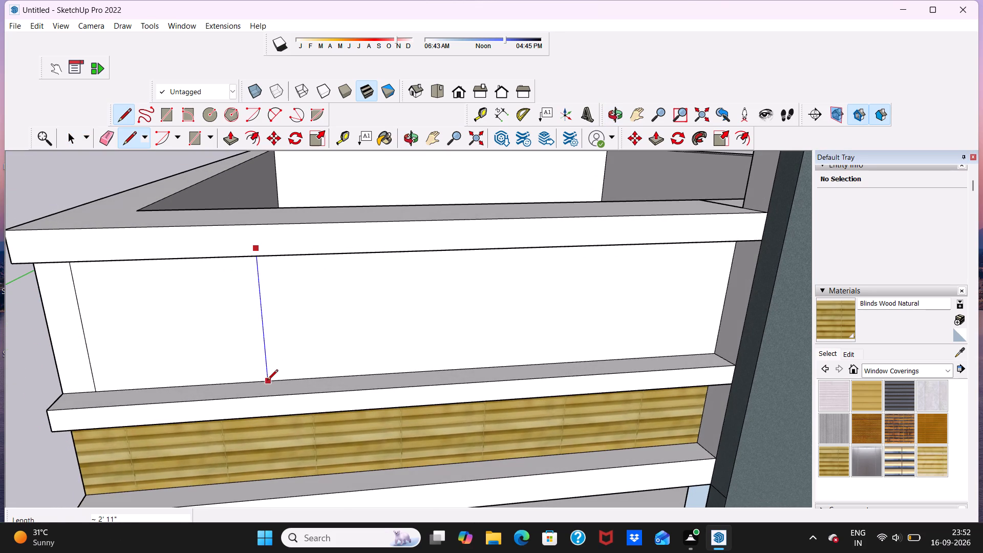
left_click(267, 381)
key("space")
Delete the parapet's front face between the two vertical lines and the inner face behind it to cut an opening.
middle_click_drag(271, 375, 274, 327)
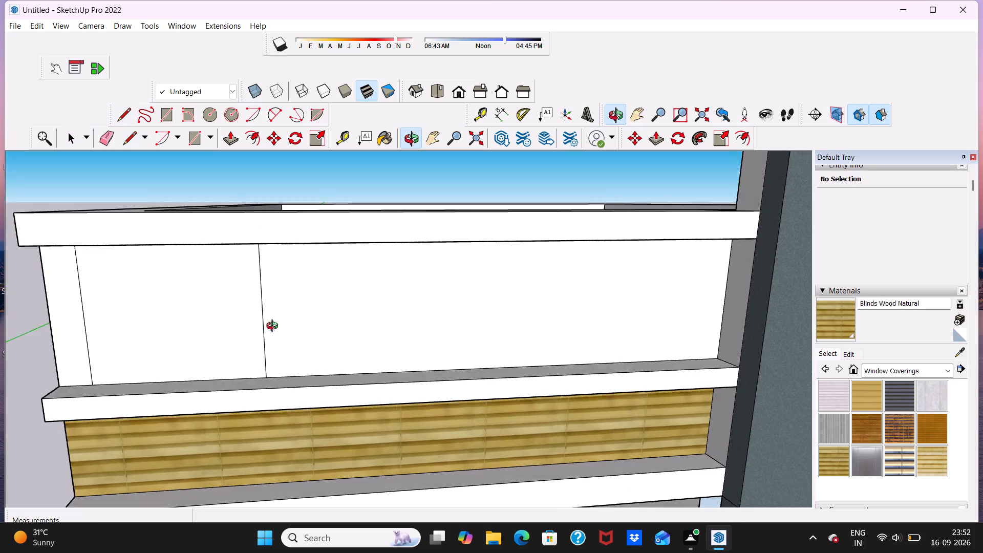
middle_click_drag(274, 327, 282, 256)
scroll(271, 231, "up", 10)
scroll(298, 225, "down", 11)
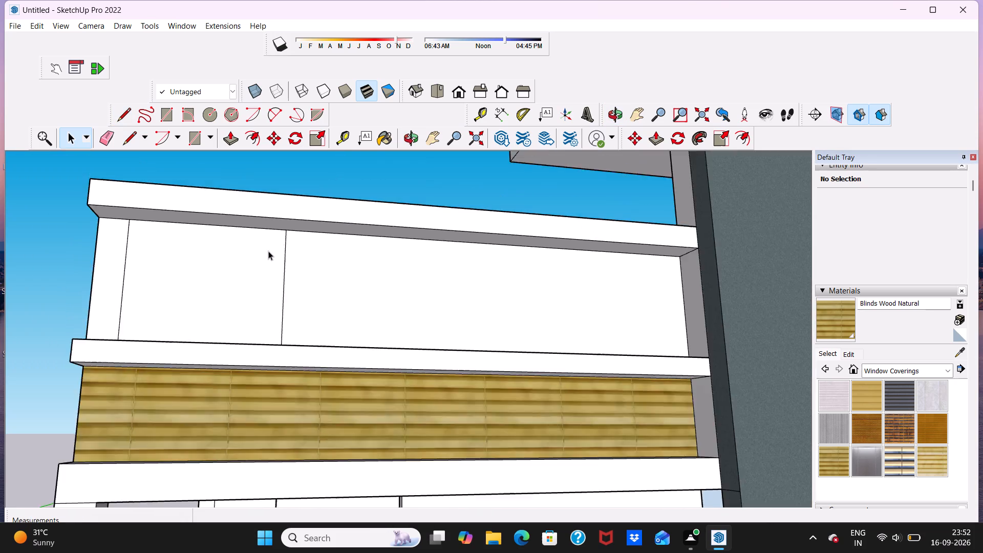
scroll(268, 251, "down", 4)
middle_click_drag(243, 281, 196, 366)
scroll(230, 302, "up", 4)
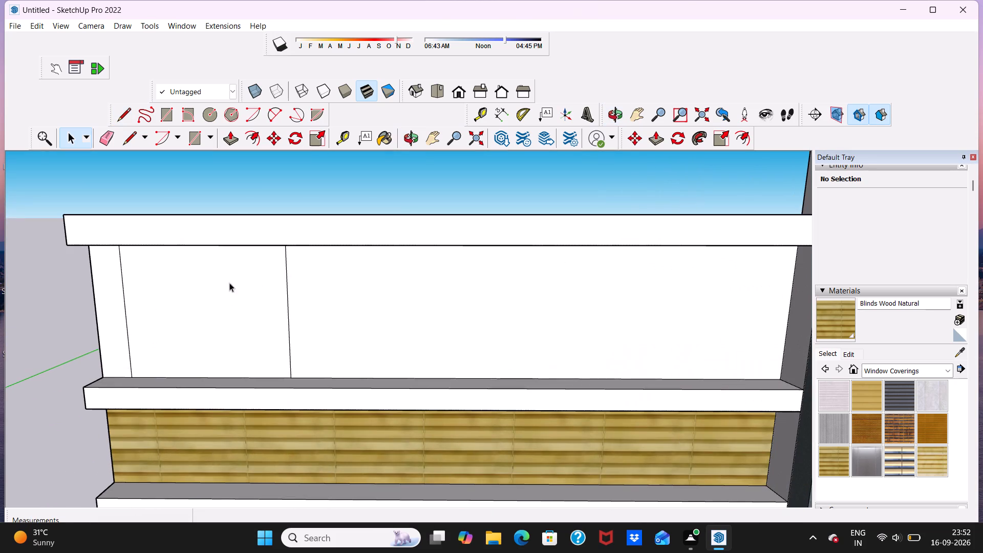
scroll(231, 279, "up", 1)
middle_click_drag(231, 279, 272, 254)
scroll(269, 255, "down", 4)
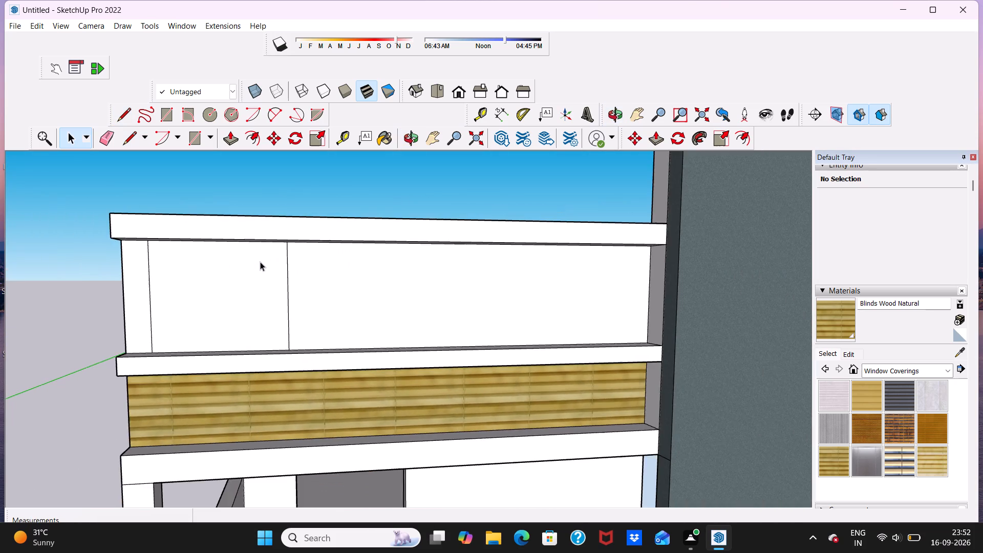
scroll(285, 272, "down", 3)
scroll(301, 279, "up", 3)
left_click(212, 291)
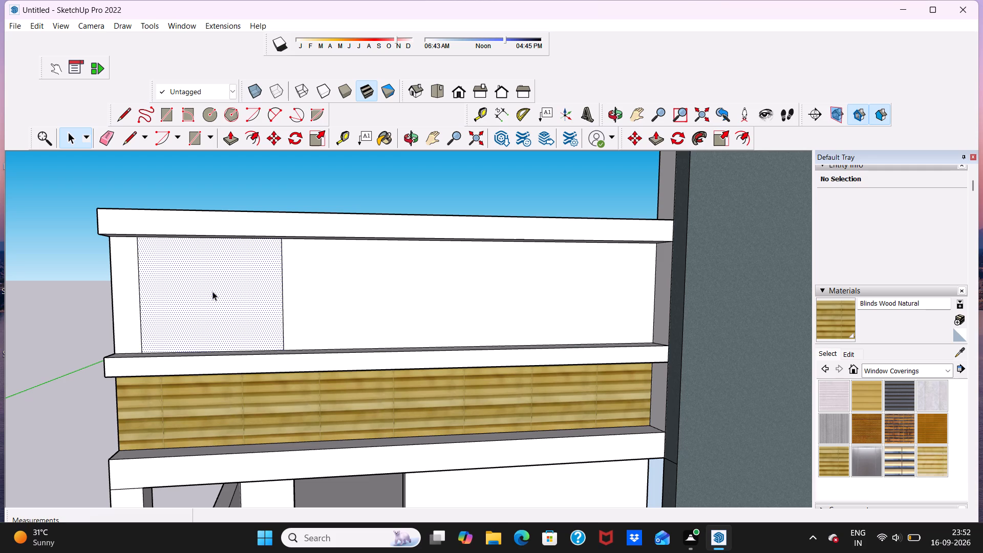
key("Delete")
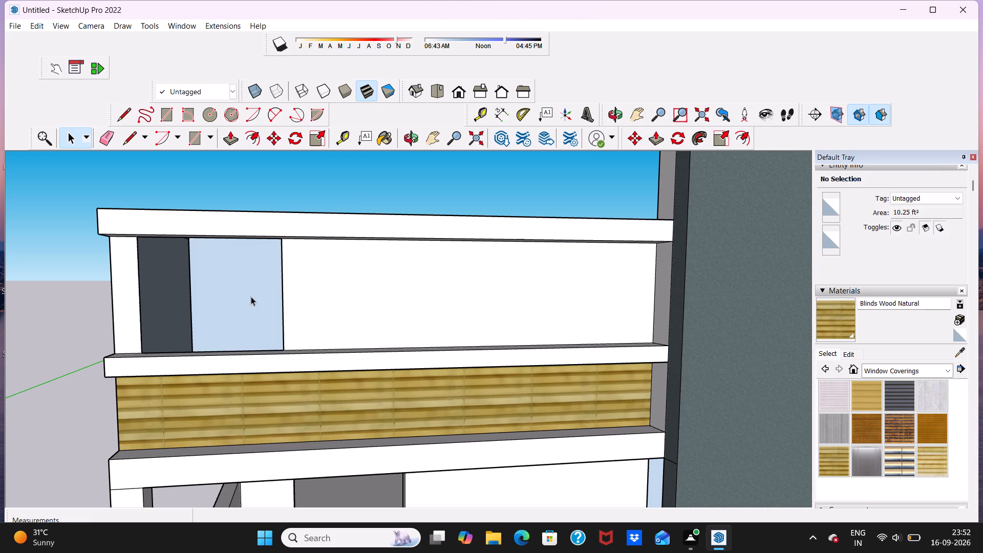
left_click(246, 287)
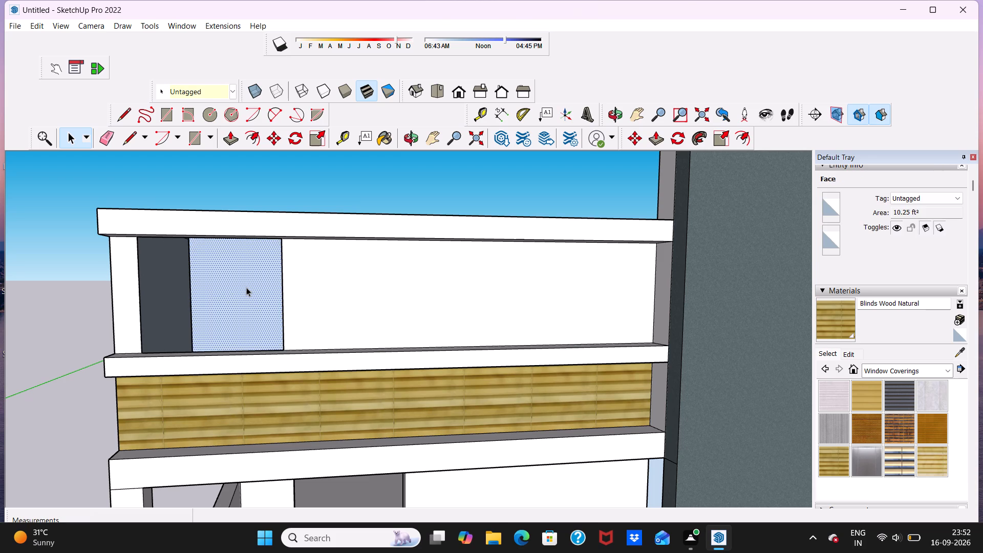
key("Delete")
Examine the opening at the parapet's outer end and its exposed interior from above and from the front.
scroll(239, 291, "down", 4)
middle_click_drag(251, 279, 226, 398)
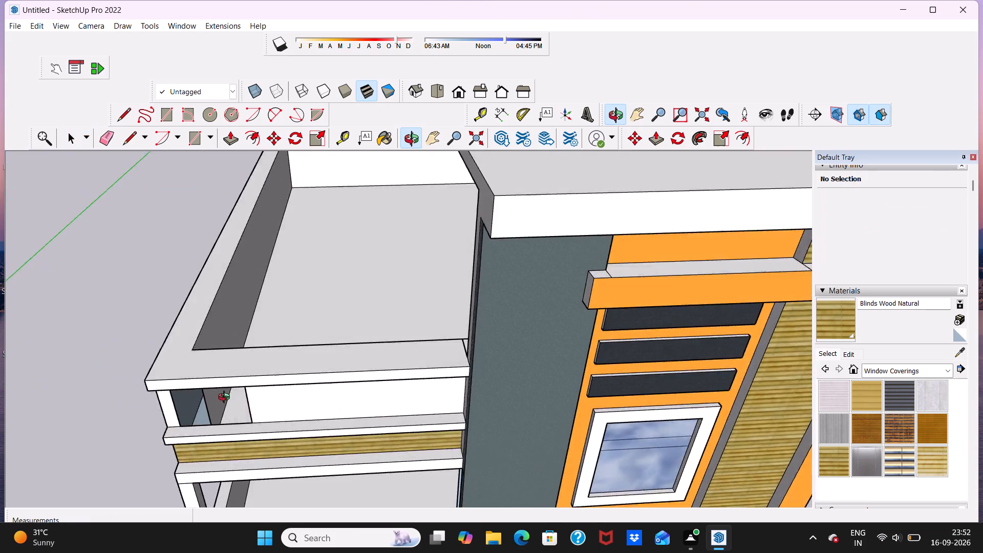
middle_click_drag(226, 398, 123, 403)
middle_click_drag(134, 396, 193, 403)
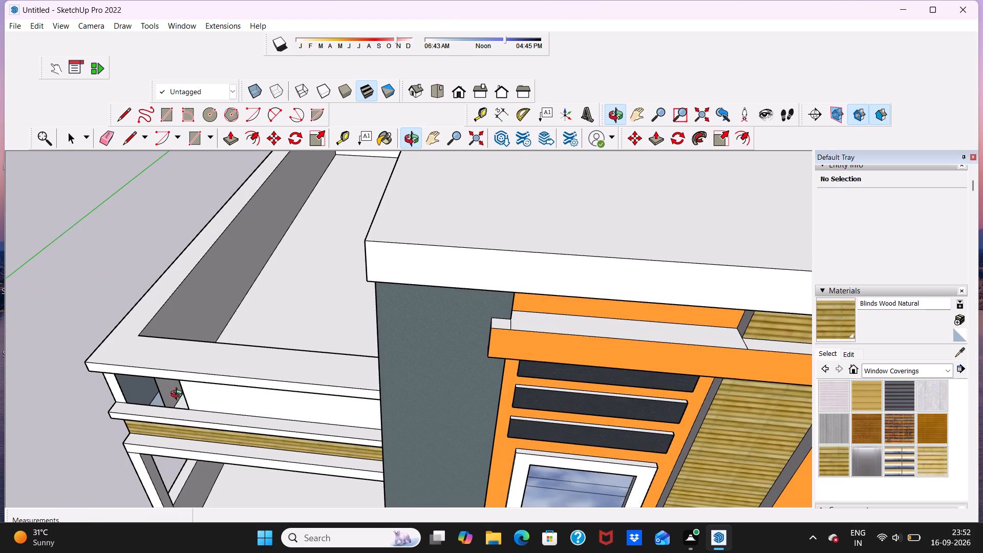
scroll(137, 386, "up", 15)
scroll(205, 386, "down", 8)
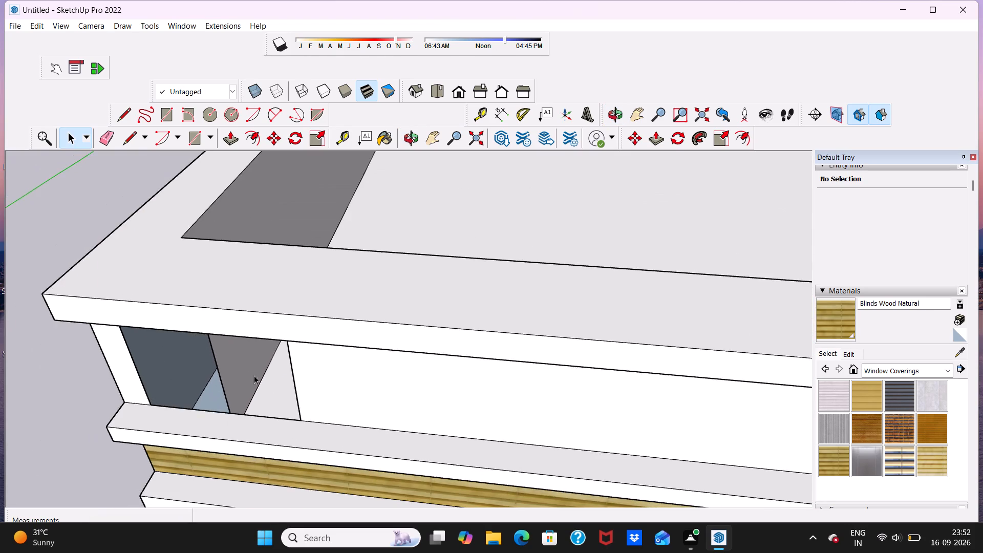
middle_click_drag(253, 376, 300, 291)
middle_click_drag(300, 291, 279, 358)
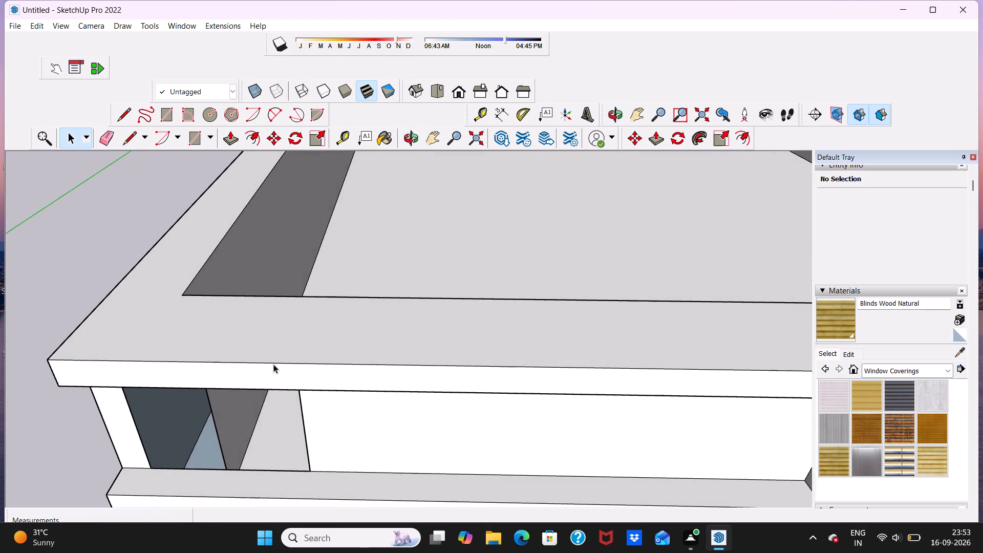
scroll(207, 438, "up", 6)
scroll(218, 419, "down", 5)
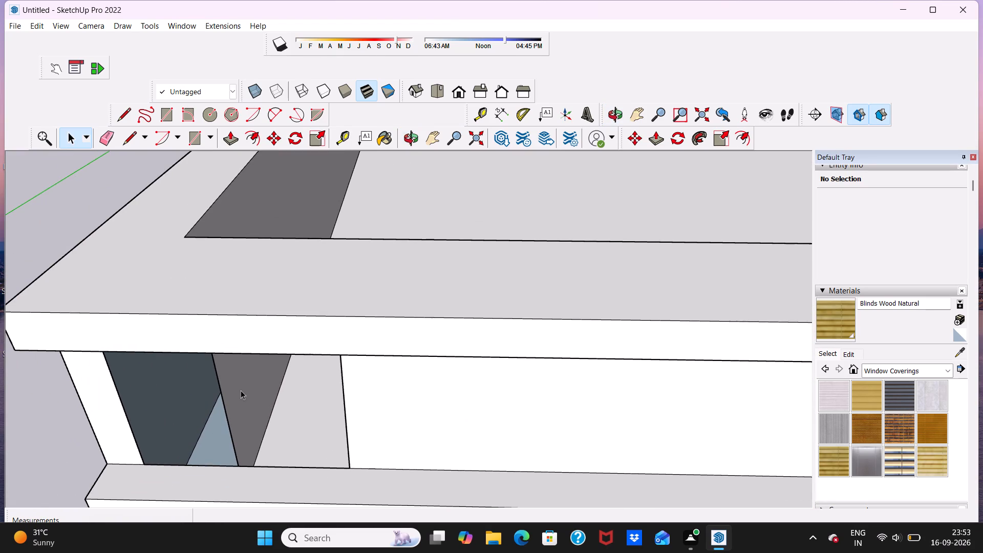
scroll(249, 370, "down", 4)
scroll(227, 434, "up", 5)
scroll(271, 409, "up", 4)
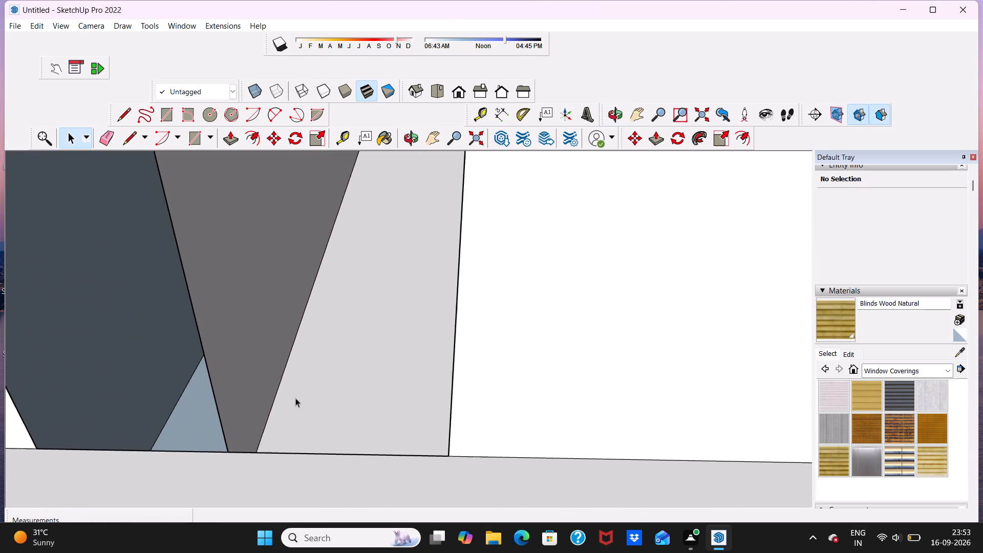
scroll(297, 397, "down", 4)
middle_click_drag(306, 391, 314, 317)
scroll(299, 325, "down", 3)
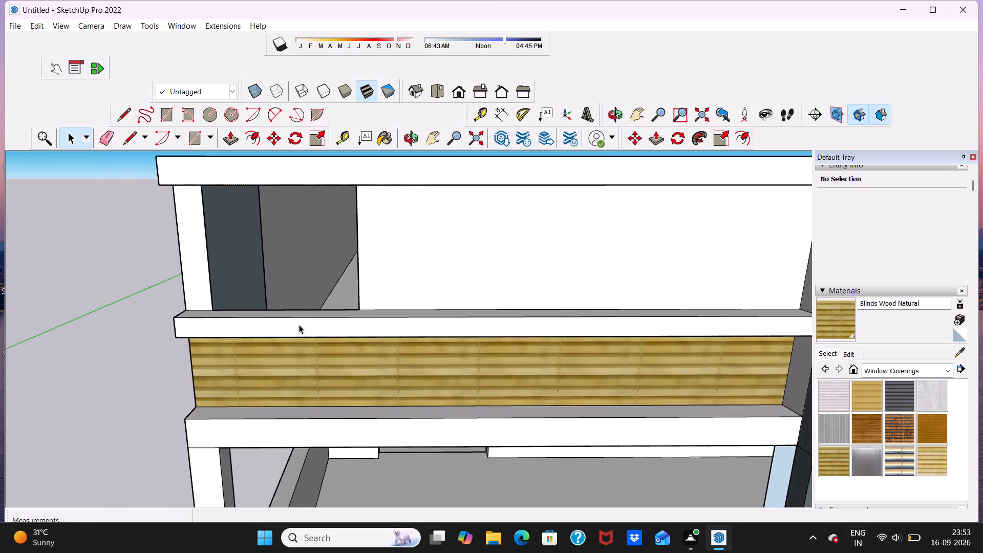
scroll(299, 325, "down", 10)
scroll(263, 259, "up", 3)
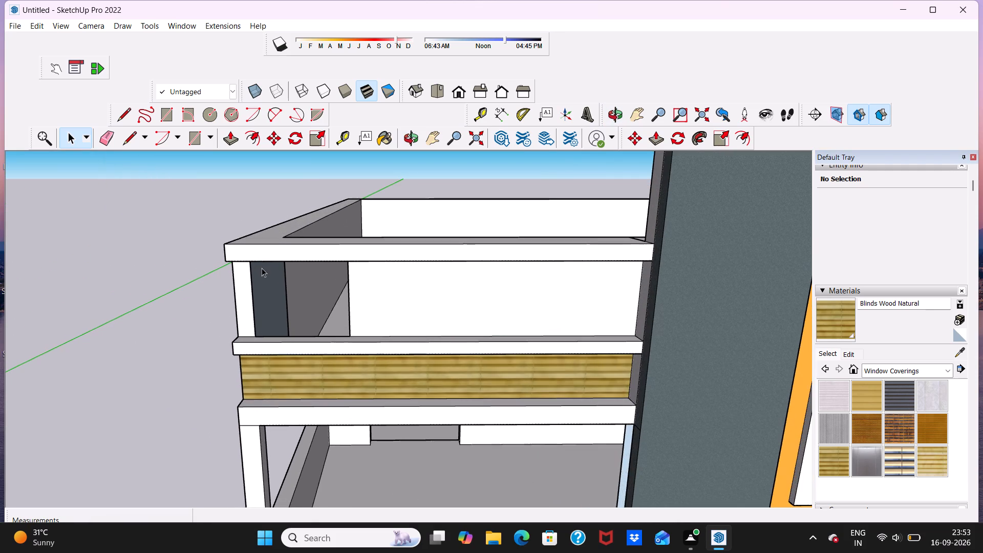
scroll(302, 294, "up", 2)
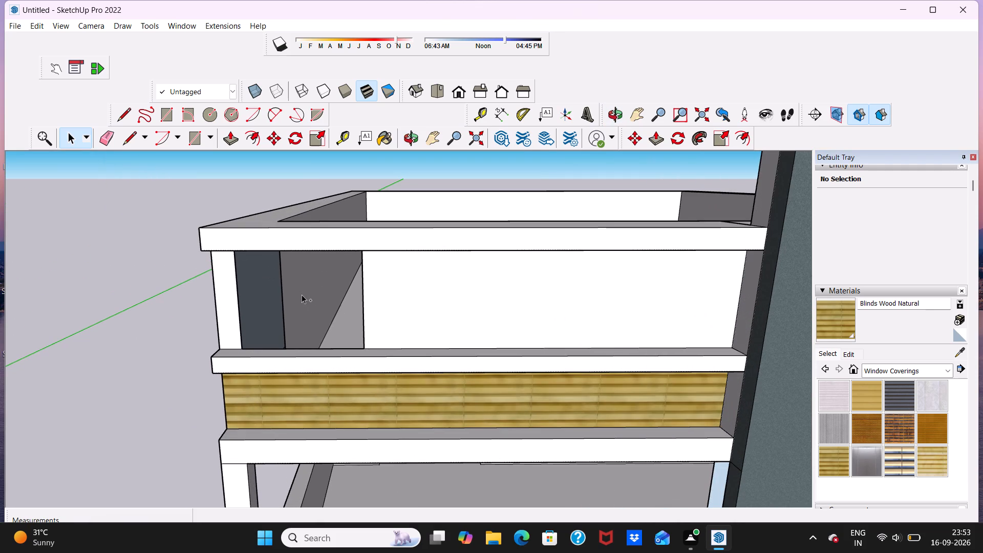
Undo the deletion of the parapet's front and inner faces between the two vertical lines.
key("ctrl+z")
key("ctrl+z")
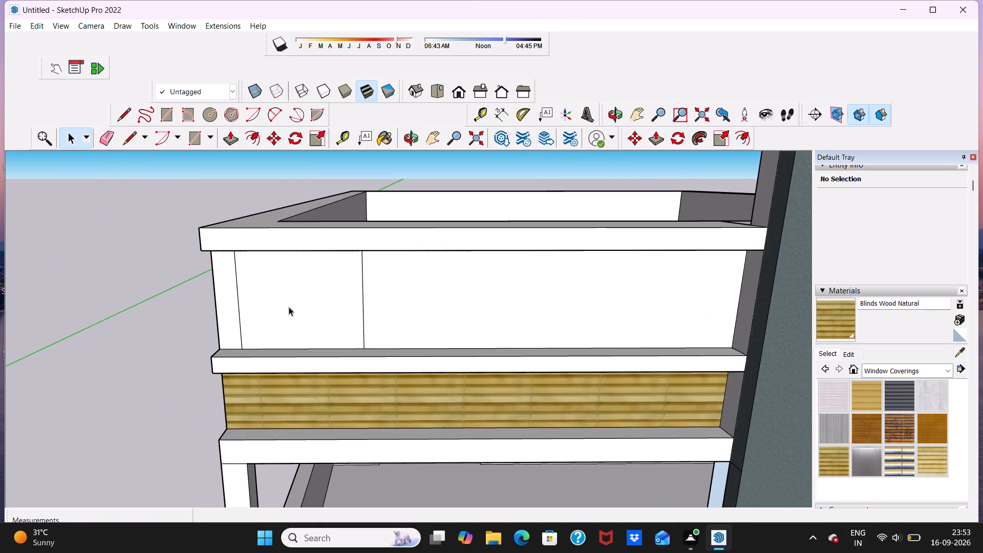
scroll(289, 309, "down", 6)
scroll(340, 291, "up", 4)
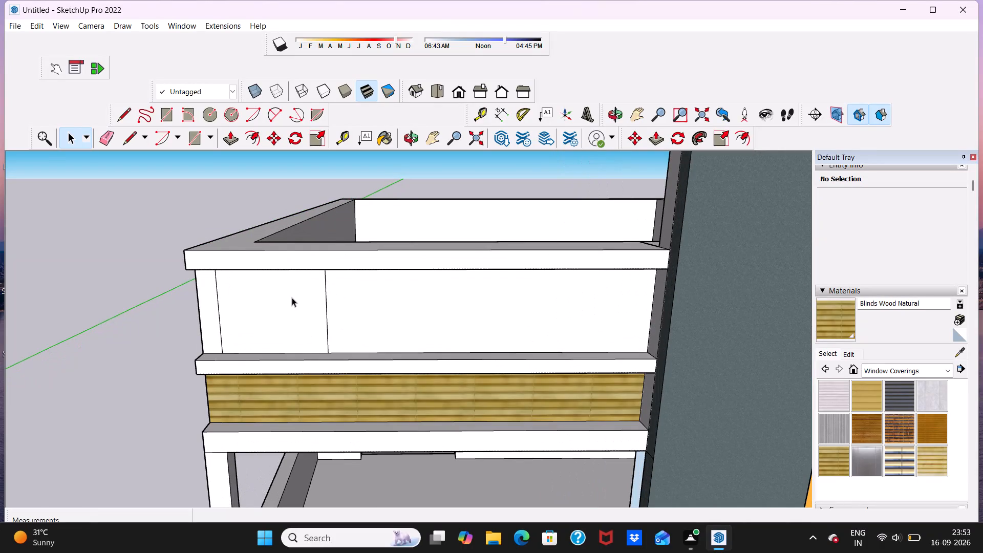
scroll(293, 297, "down", 1)
scroll(285, 290, "up", 1)
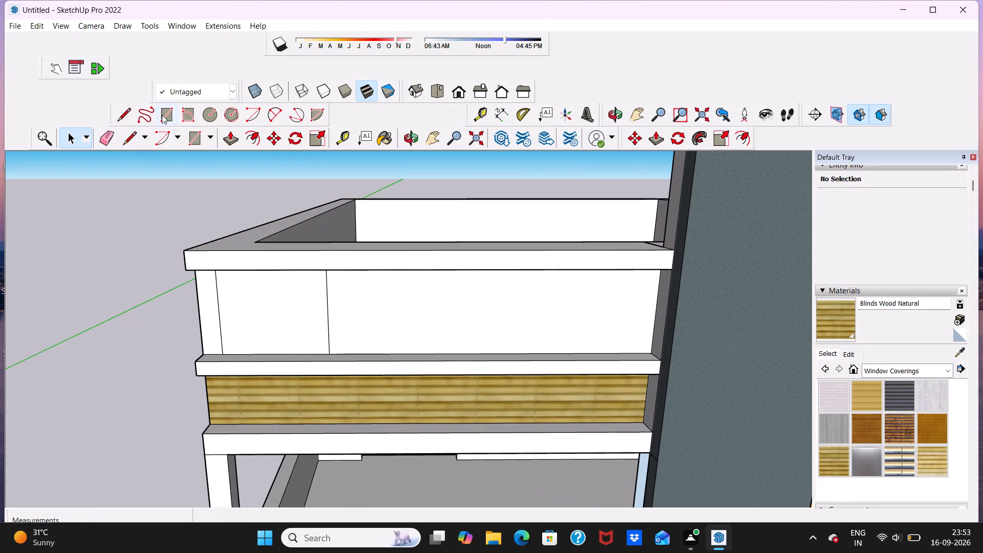
Offset the outline of the parapet panel between the two vertical lines inward by about 7".
left_click(252, 135)
left_click(265, 287)
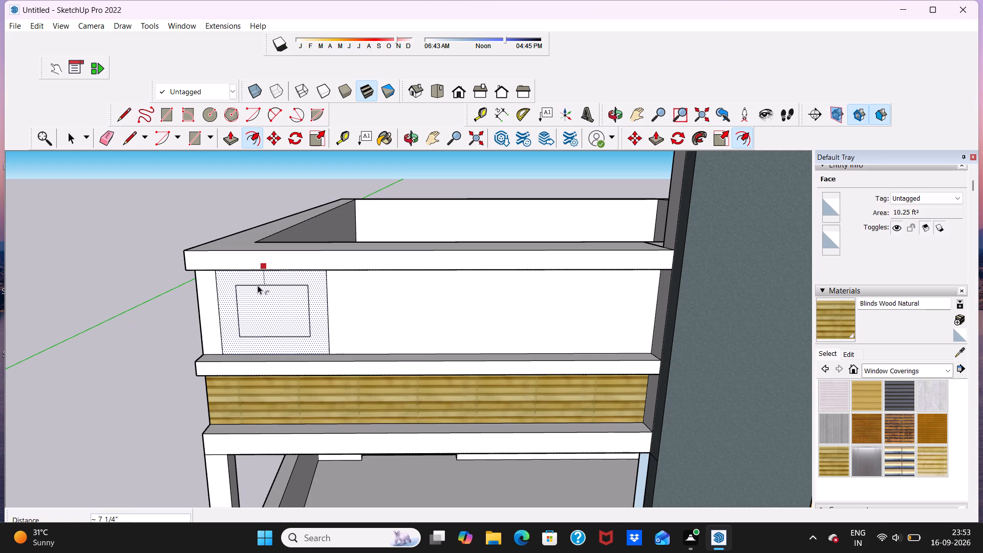
left_click(258, 285)
key("space")
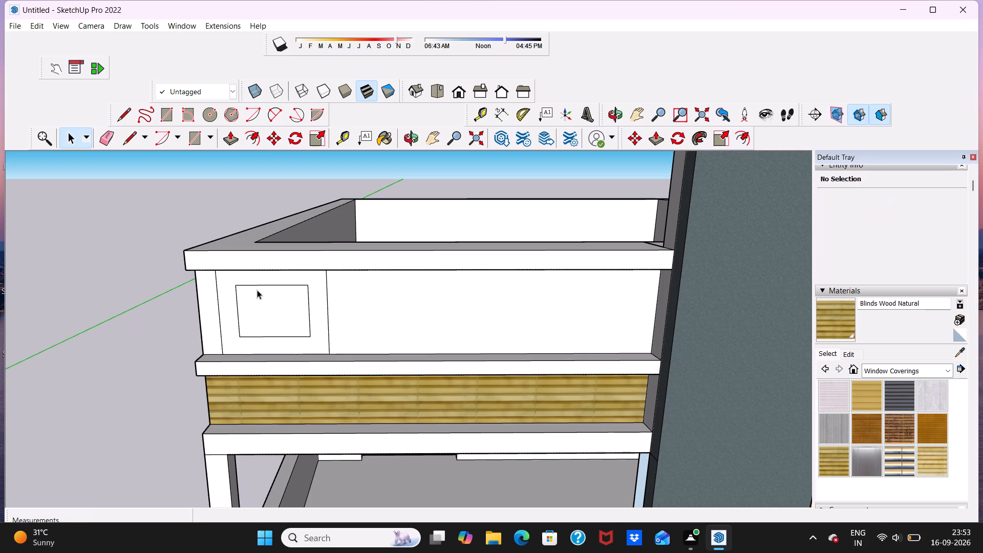
Draw a rectangle about 1' 8" wide by 1' 6" high on the parapet's long front face, beside the offset panel.
scroll(257, 290, "down", 6)
scroll(311, 317, "up", 6)
middle_click_drag(342, 309, 344, 277)
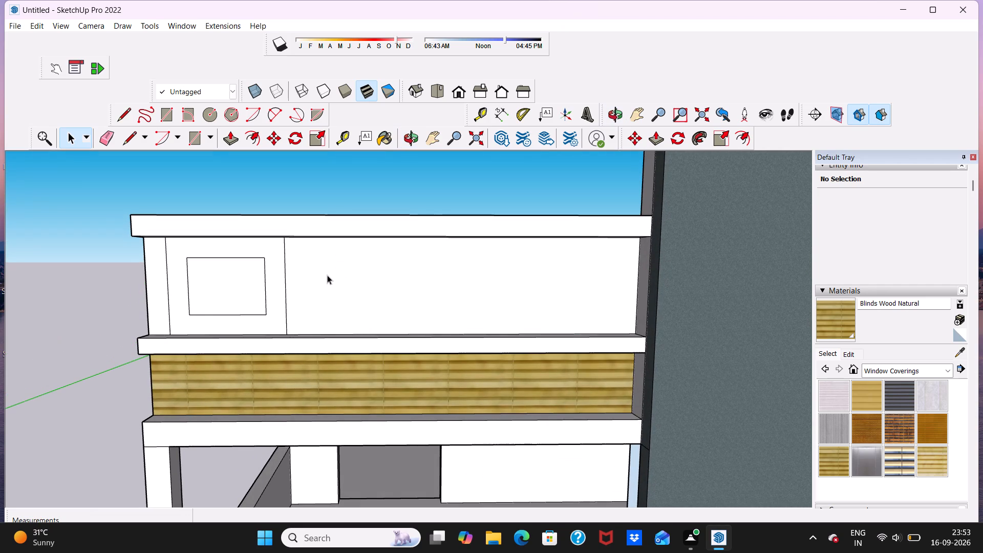
left_click(169, 116)
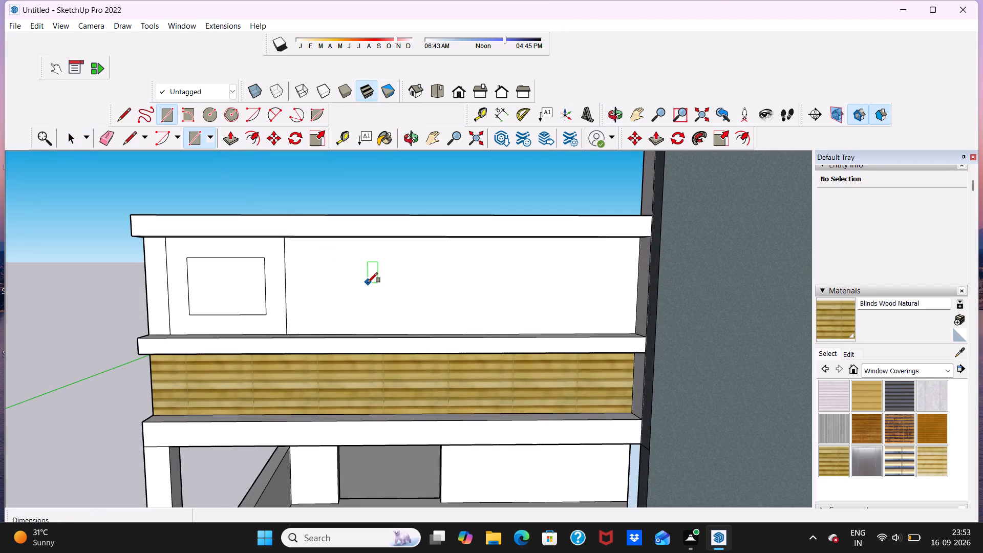
left_click(328, 255)
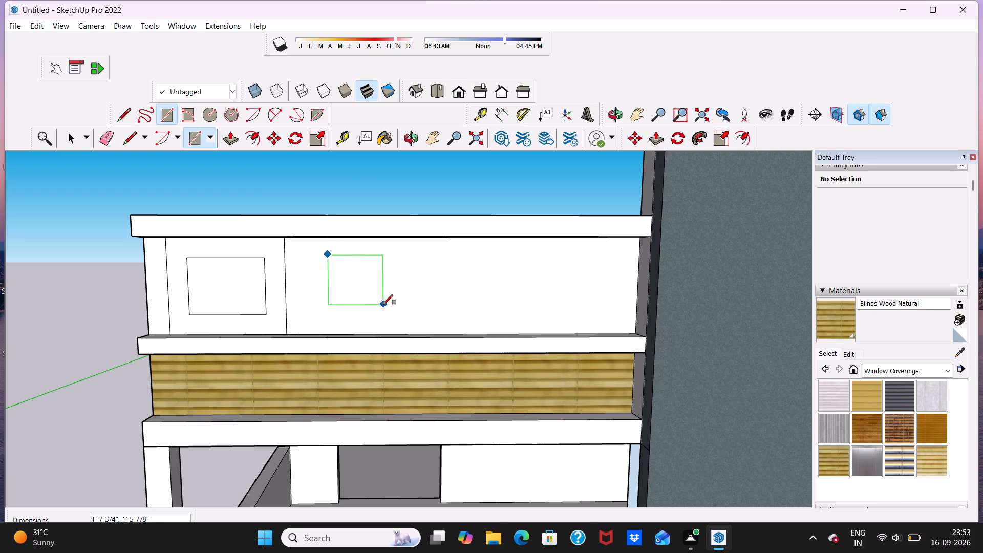
left_click(384, 305)
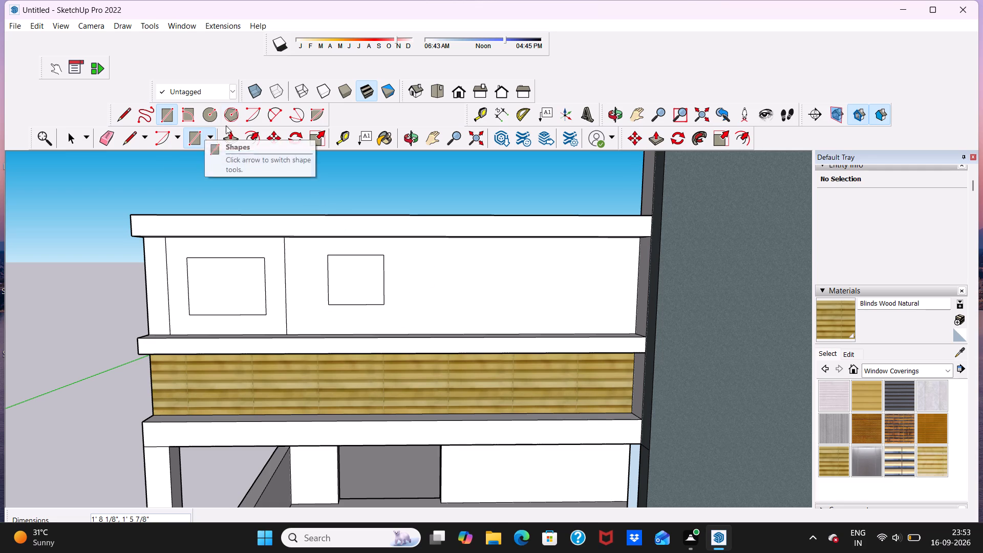
scroll(394, 295, "up", 4)
scroll(392, 296, "down", 5)
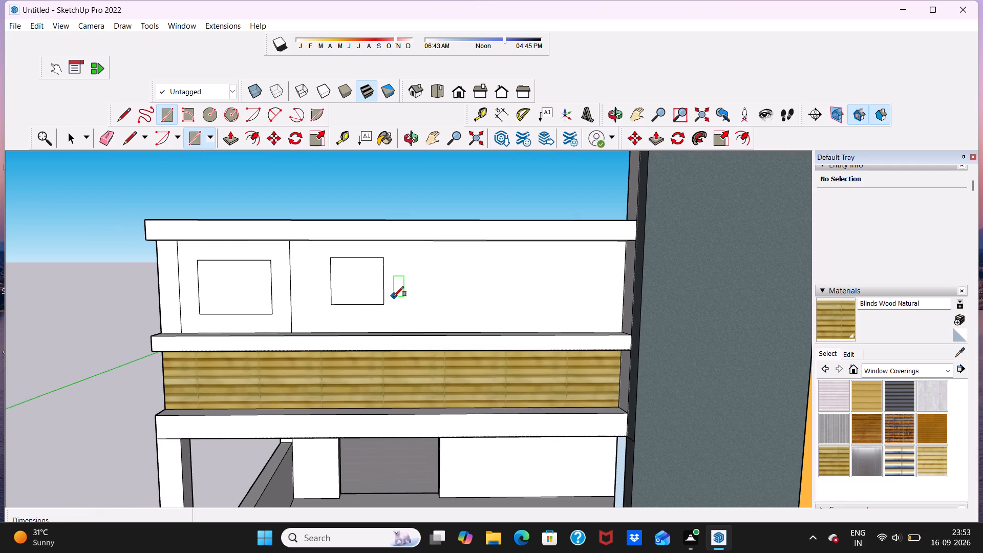
key("space")
Copy the small rectangle's four edges twice along the parapet face, spaced about 2' 11" and then about 3' apart.
scroll(372, 248, "up", 4)
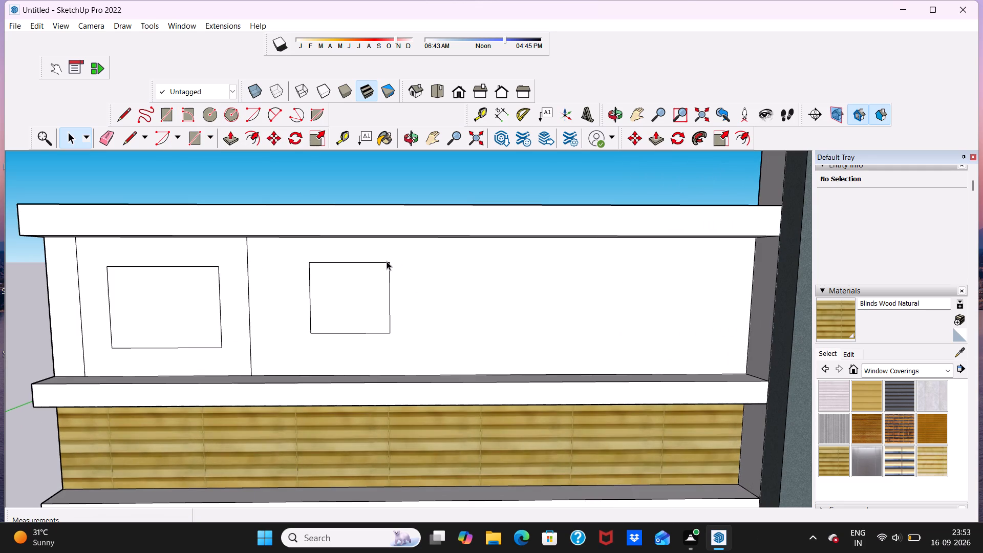
left_click(387, 261)
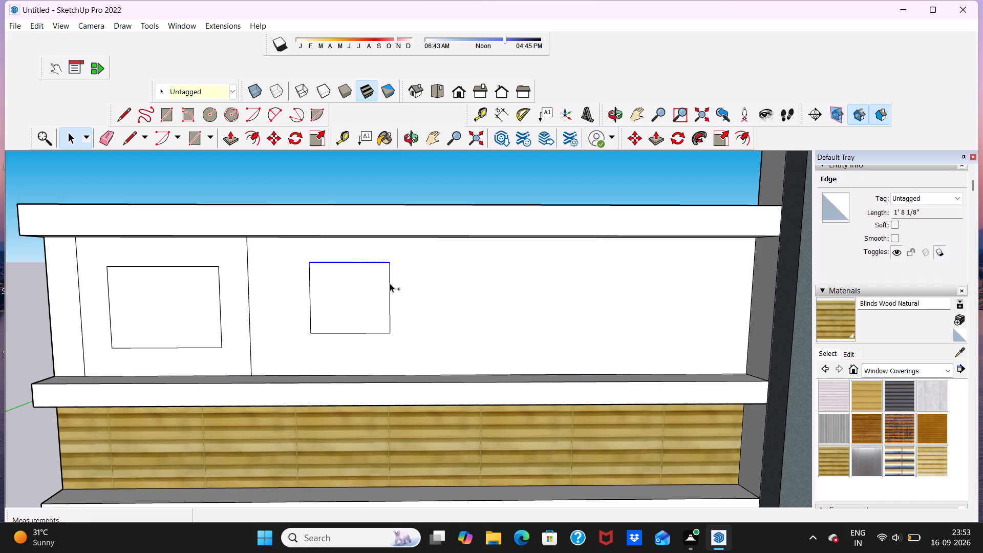
left_click(390, 283, "ctrl")
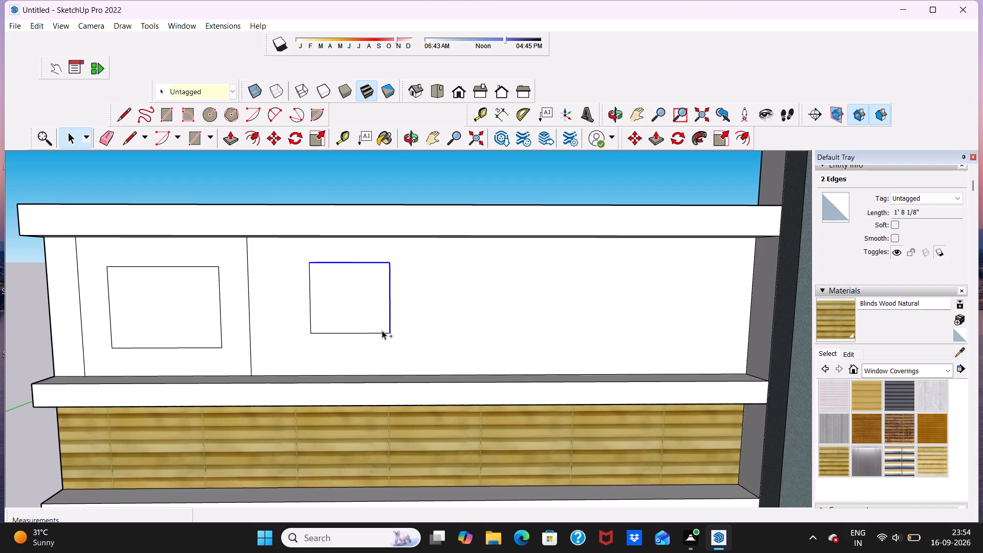
left_click(382, 332, "ctrl")
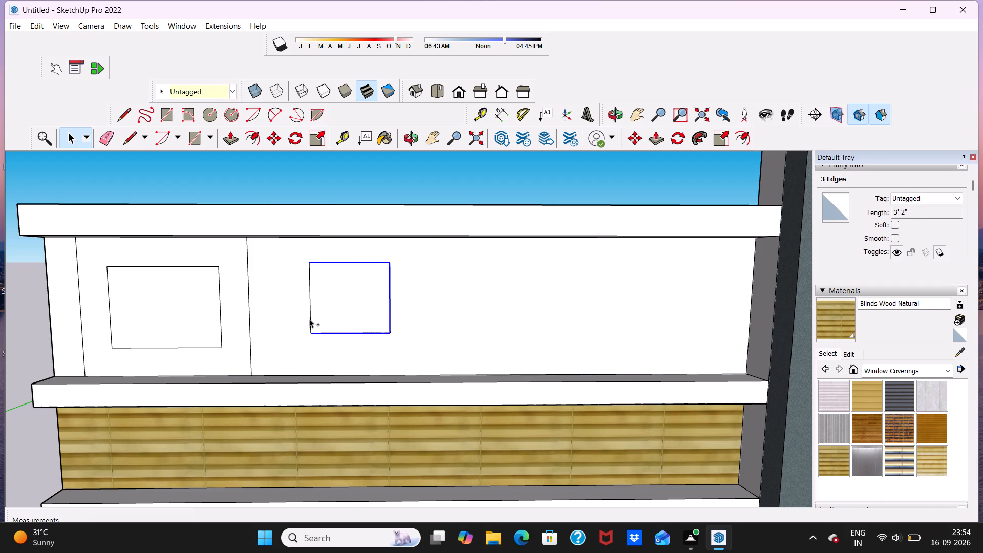
left_click(309, 318, "ctrl")
scroll(316, 309, "down", 6)
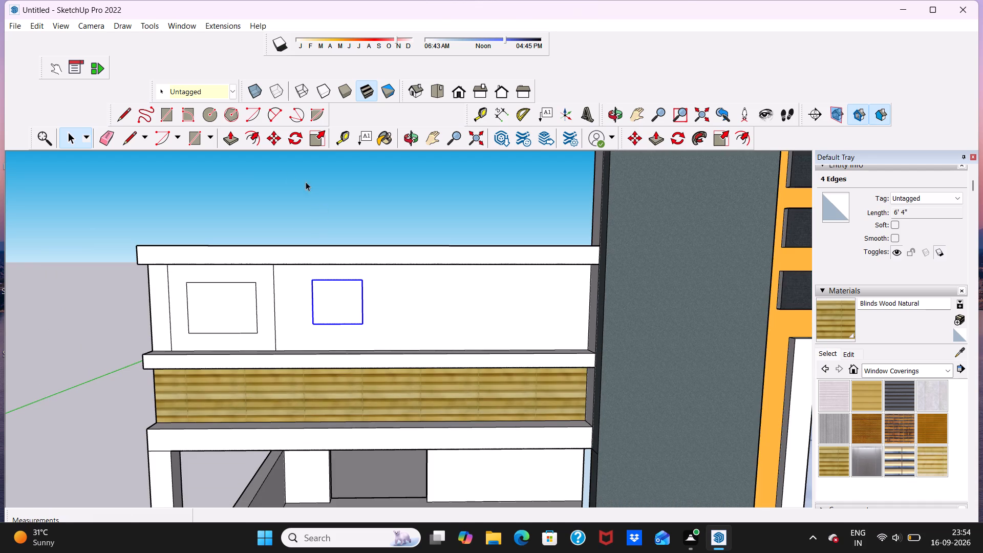
left_click(268, 141)
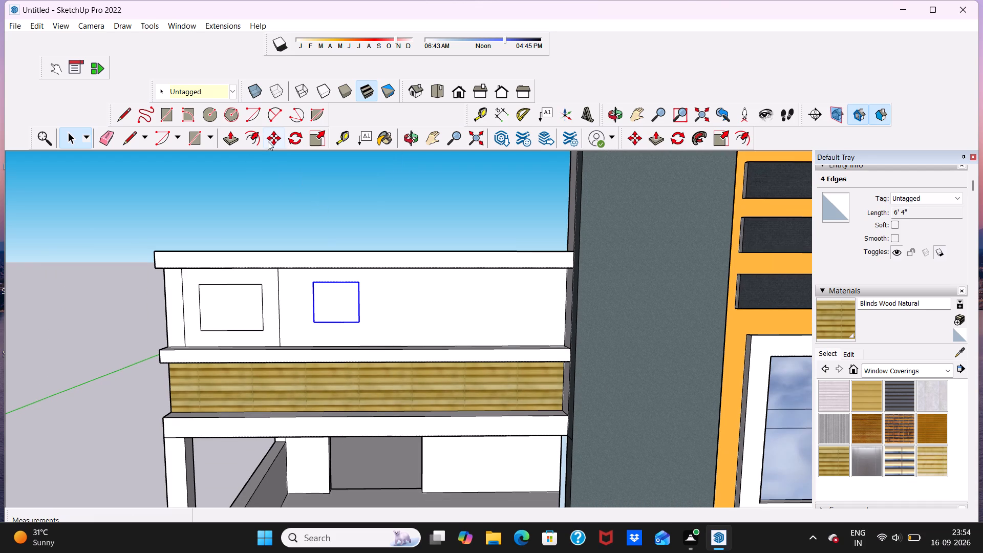
left_click(361, 321)
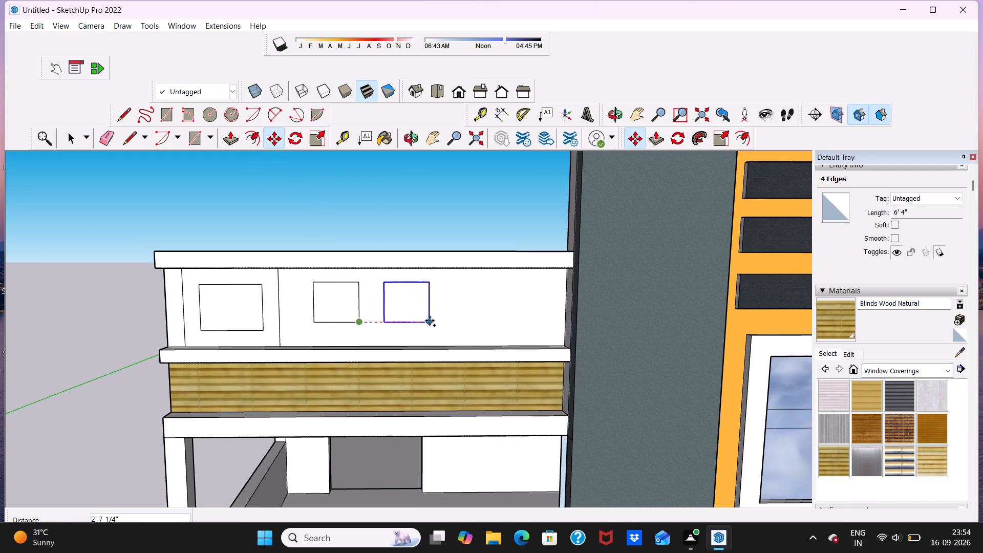
left_click(437, 318)
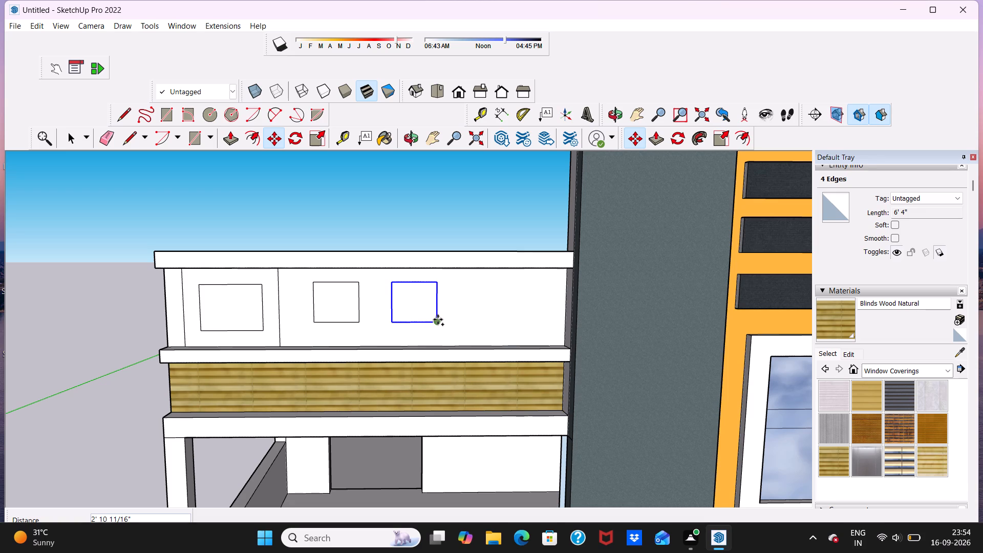
left_click(438, 320)
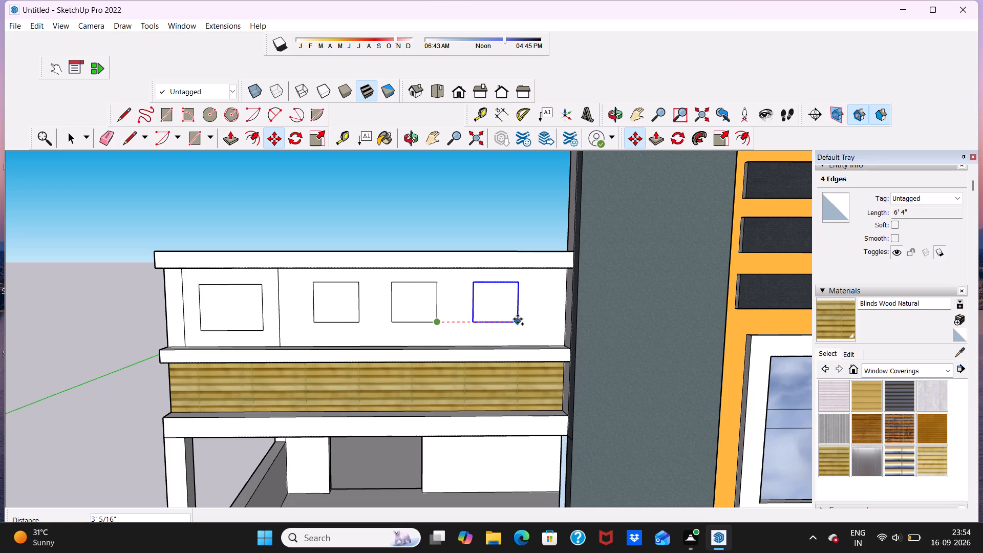
left_click(518, 319)
key("space")
left_click(367, 232)
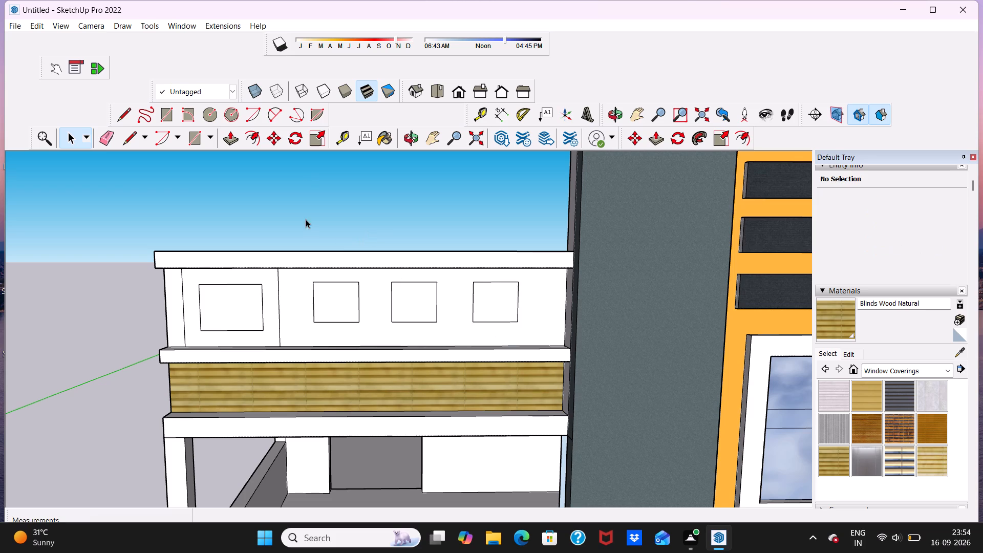
Offset each of the three small rectangles on the parapet inward by about 4" to form frame borders.
left_click(254, 136)
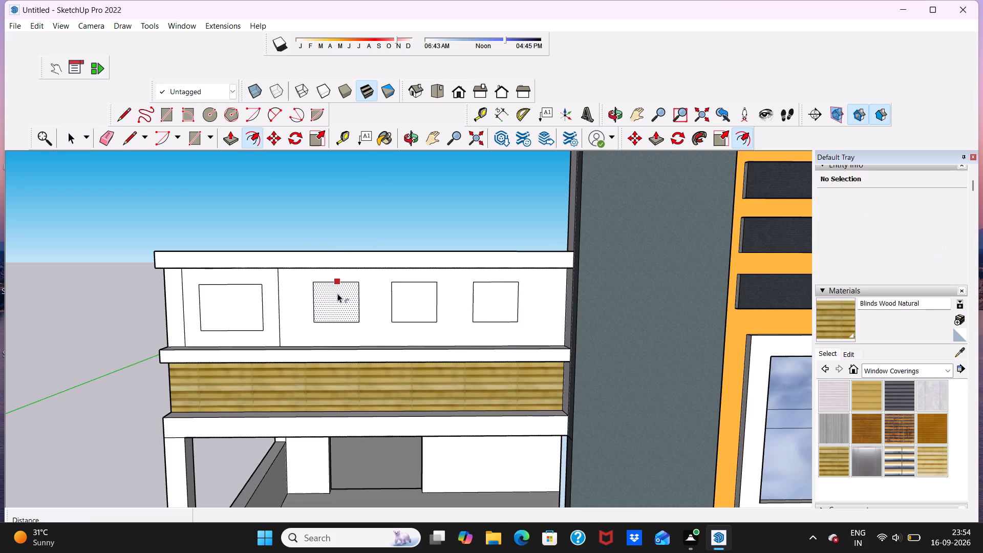
left_click(337, 293)
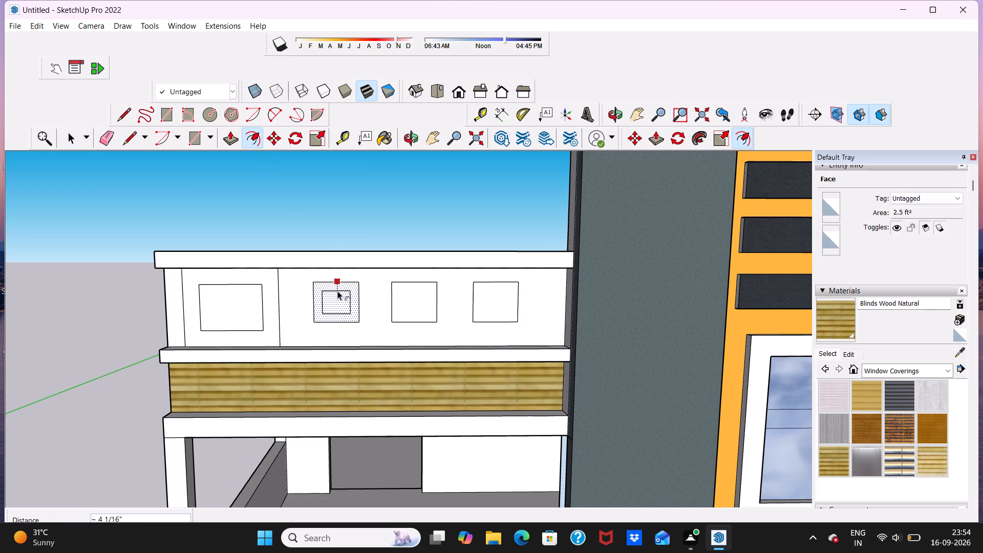
left_click(338, 292)
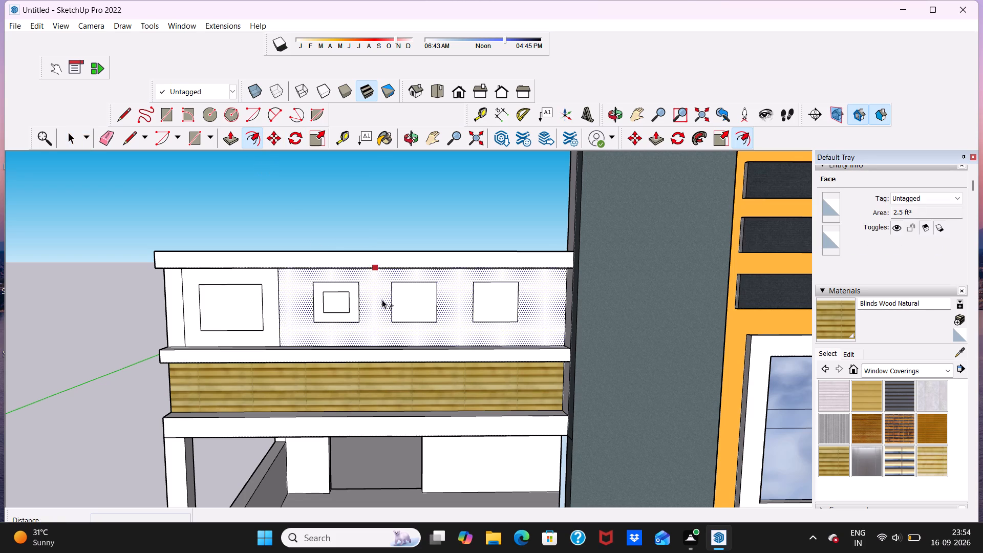
double_click(416, 299)
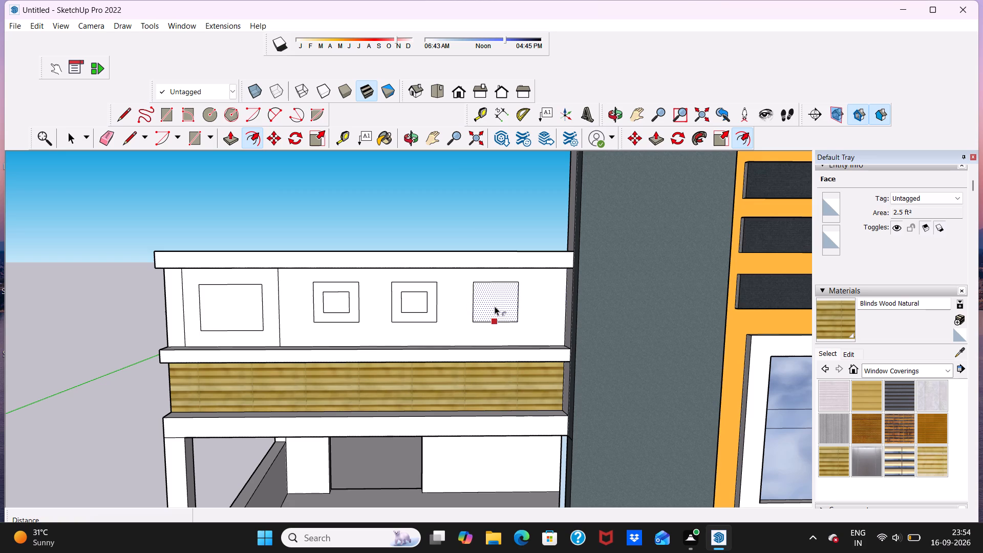
left_click(495, 306)
left_click(495, 306)
key("space")
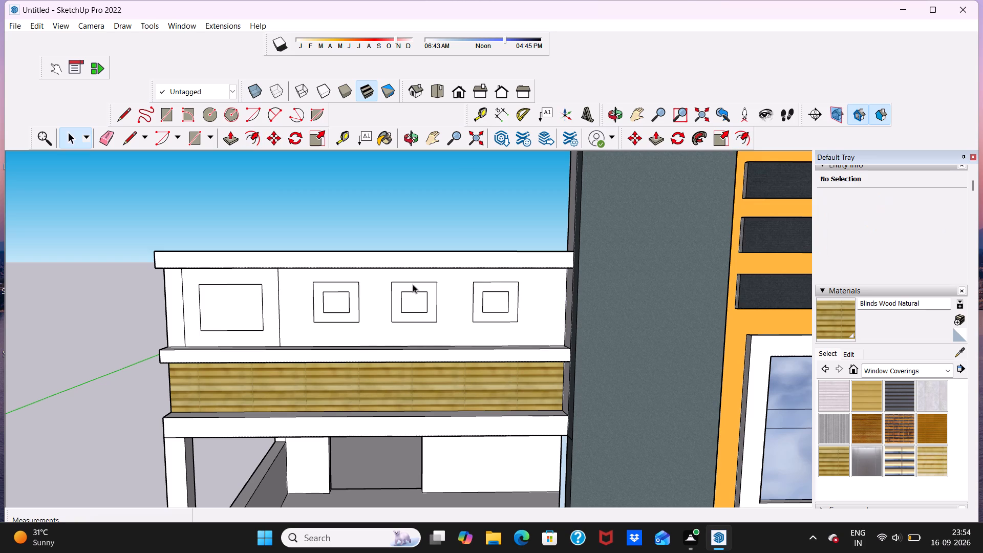
Push/Pull the borders of the three small square frames on the parapet's long front face outward by about 3 3/16".
scroll(402, 276, "down", 4)
scroll(461, 301, "up", 6)
scroll(433, 283, "down", 4)
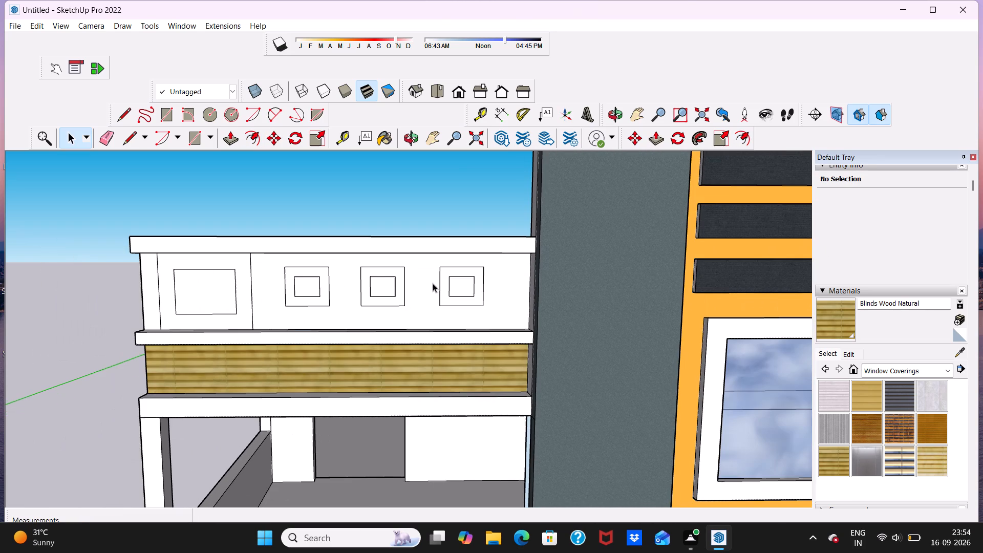
scroll(428, 295, "up", 2)
middle_click_drag(428, 295, 338, 337)
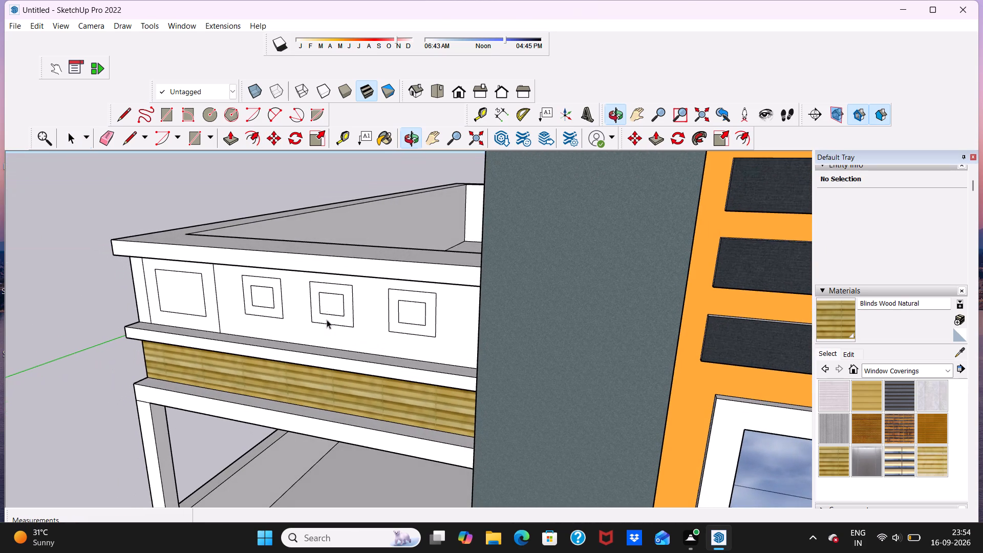
left_click(225, 138)
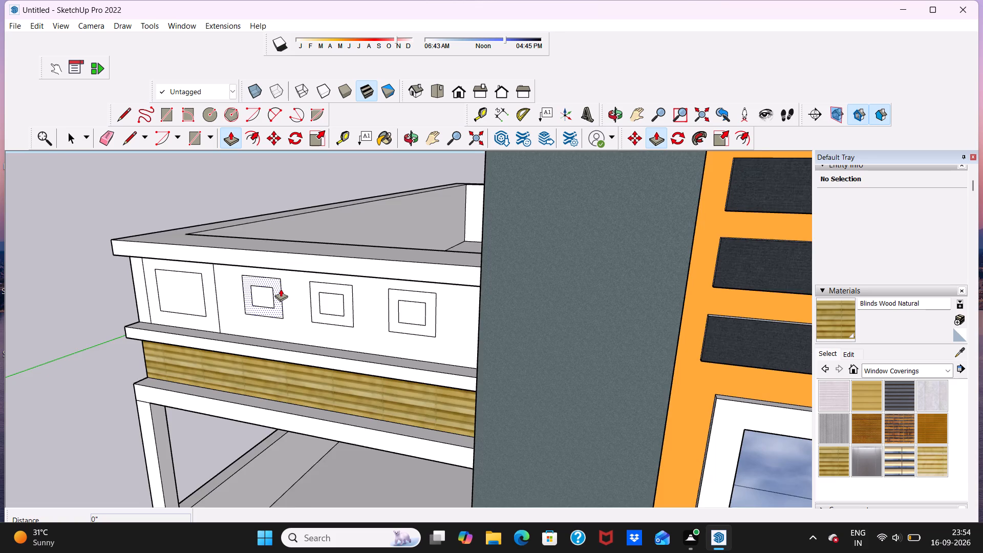
scroll(279, 288, "up", 4)
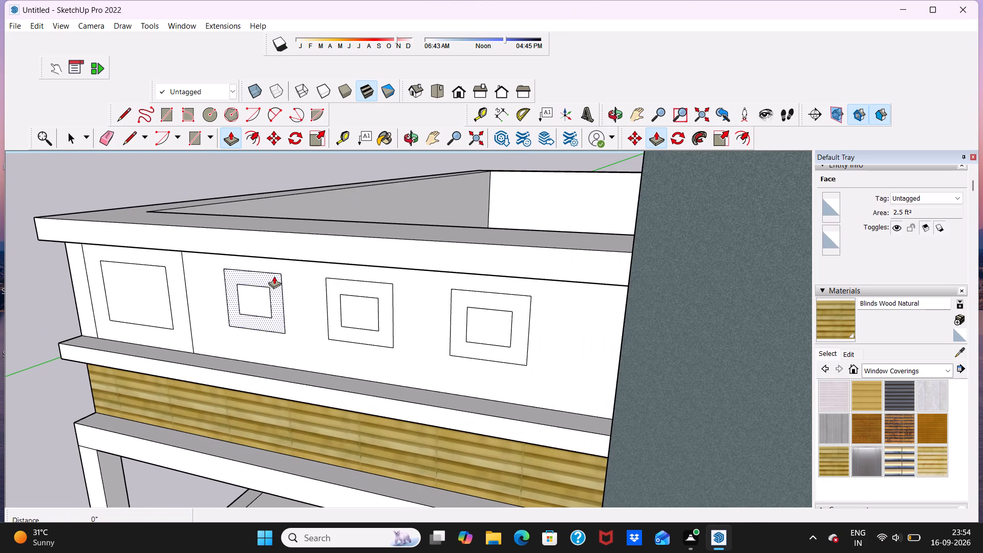
left_click(274, 275)
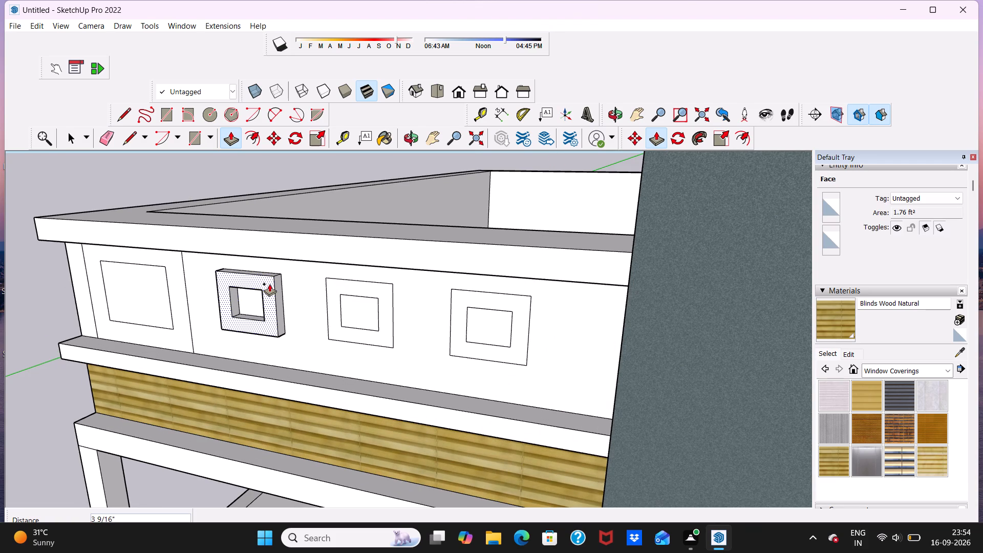
left_click(269, 282)
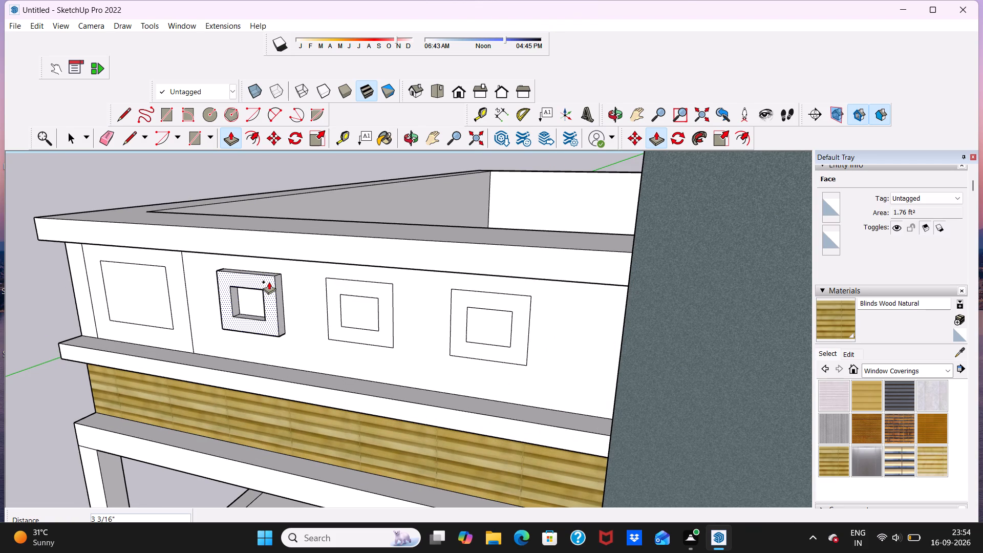
left_click(333, 281)
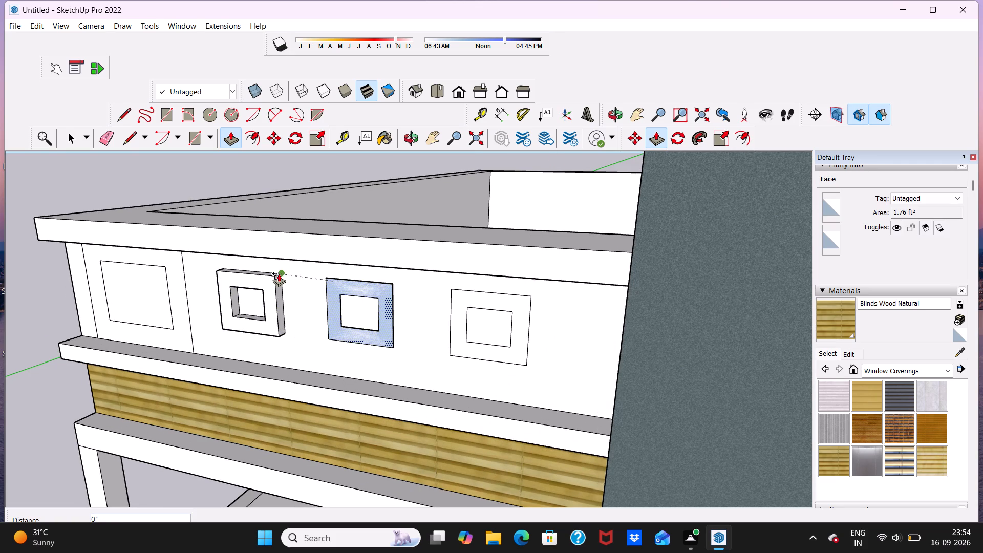
left_click(276, 275)
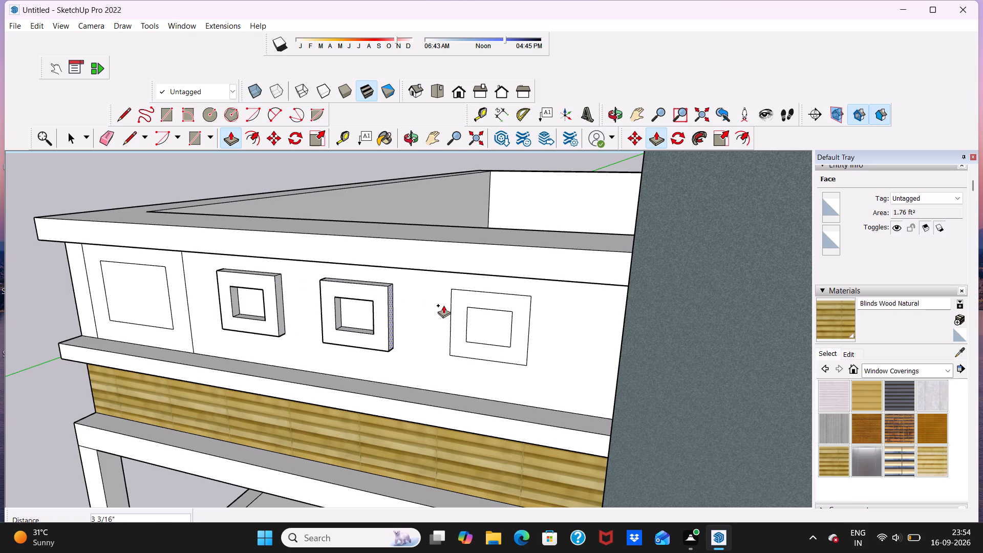
left_click(462, 297)
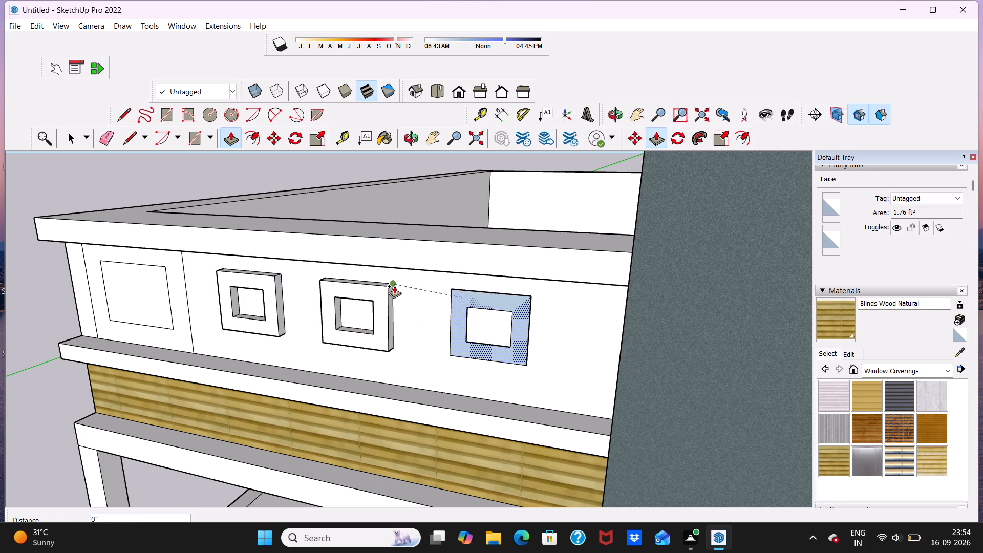
left_click(390, 287)
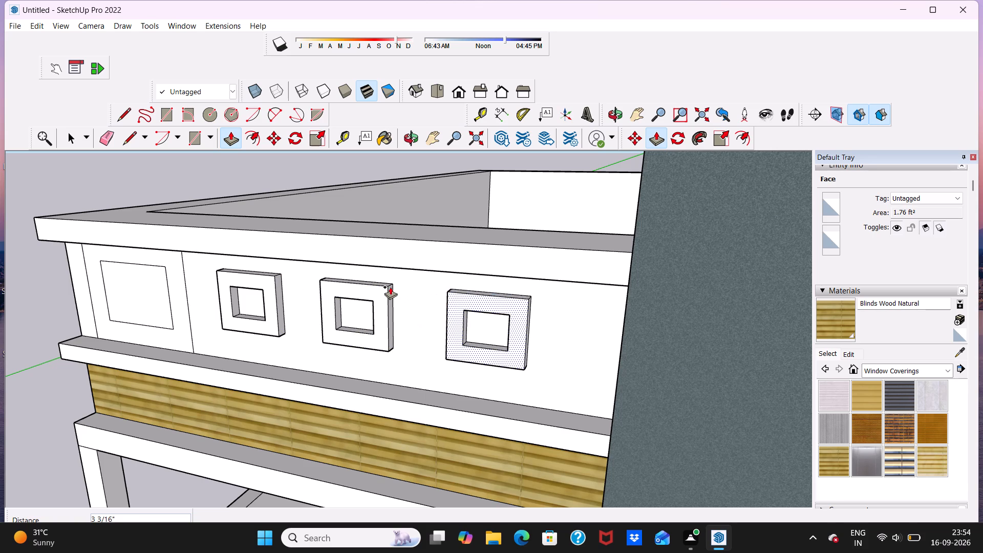
key("space")
Push/Pull the border around the parapet's offset panel outward by about 3 3/16", level with the small frames.
scroll(391, 286, "down", 11)
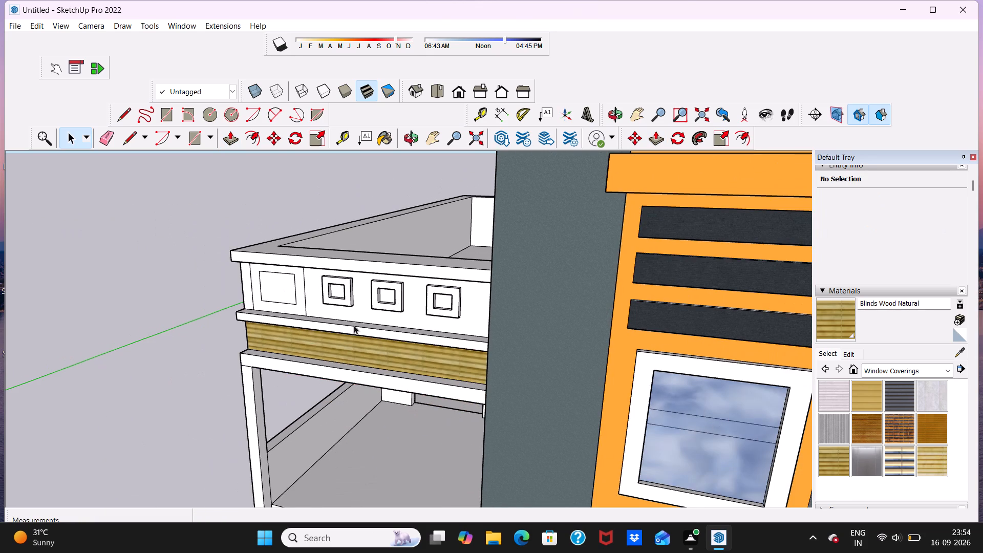
scroll(325, 303, "up", 5)
left_click(230, 137)
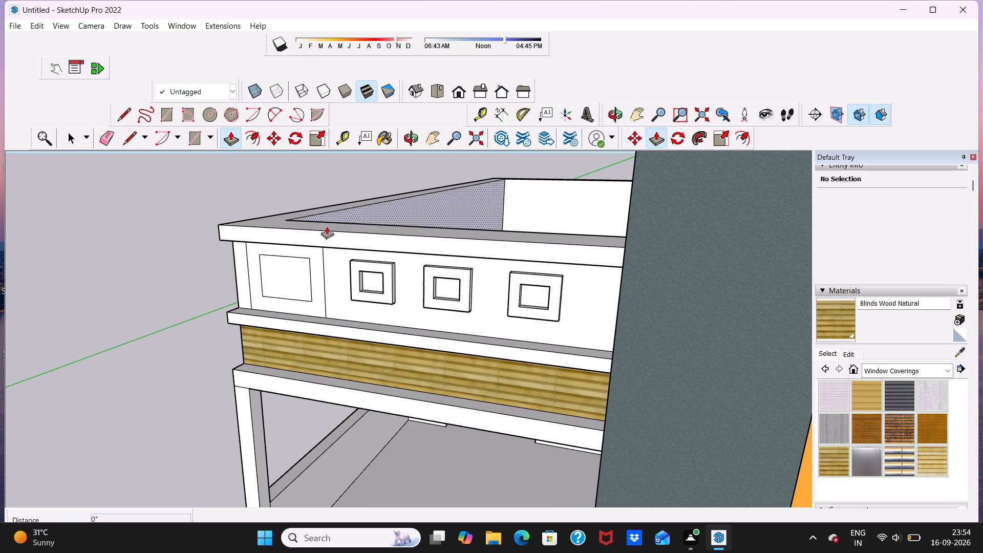
left_click(316, 258)
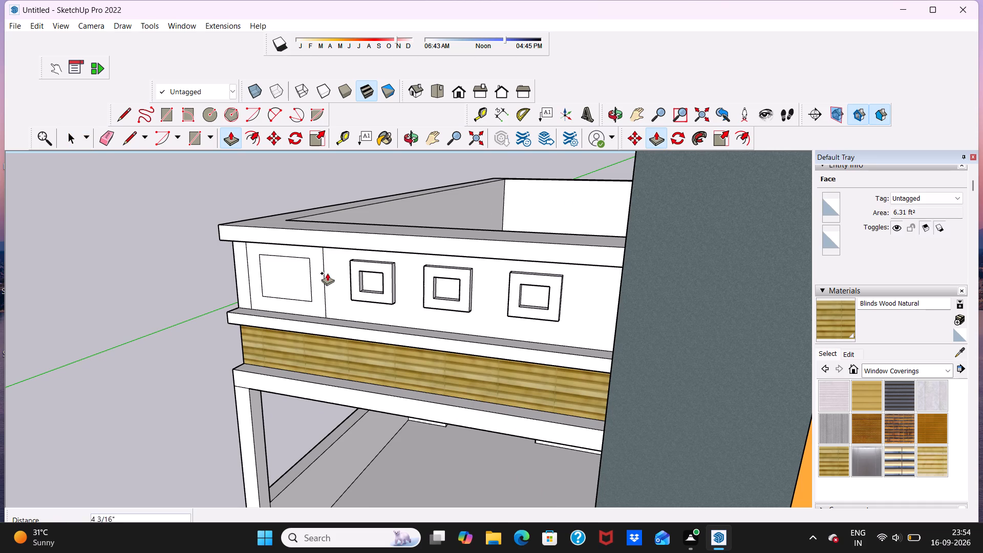
left_click(351, 258)
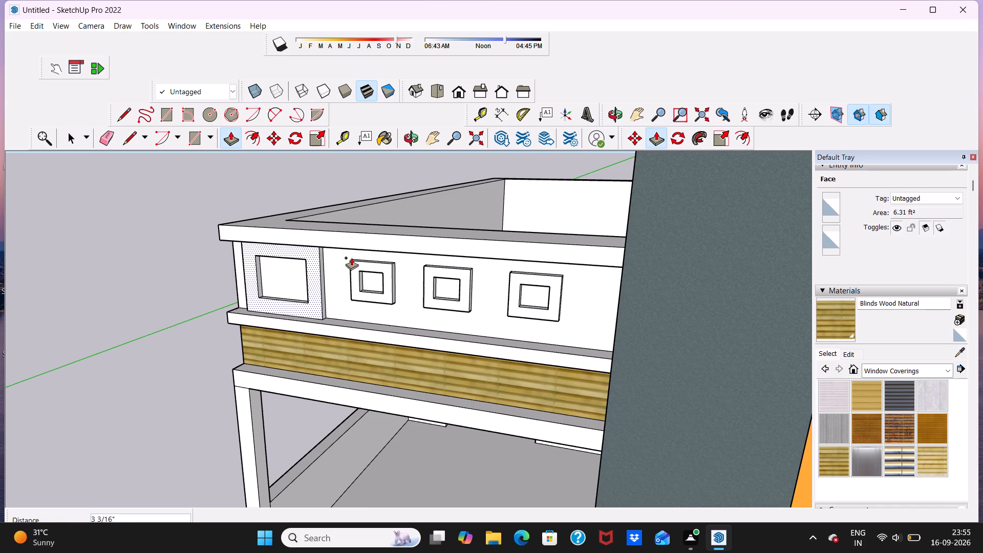
key("space")
Examine the raised panel border and square frames on the parapet against the whole front facade.
scroll(336, 253, "down", 7)
scroll(341, 278, "up", 4)
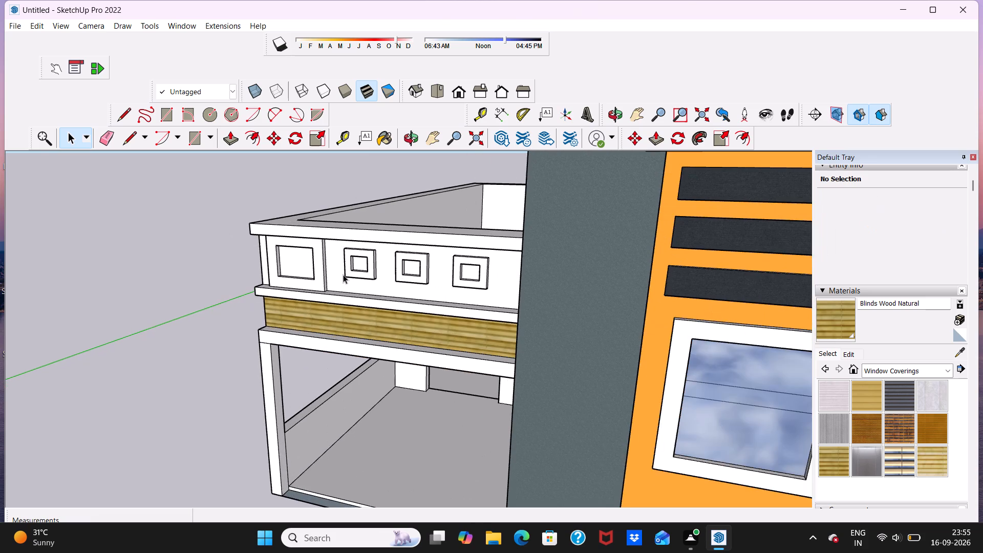
scroll(349, 271, "down", 4)
scroll(373, 306, "down", 1)
middle_click_drag(368, 346, 398, 322)
scroll(398, 321, "down", 3)
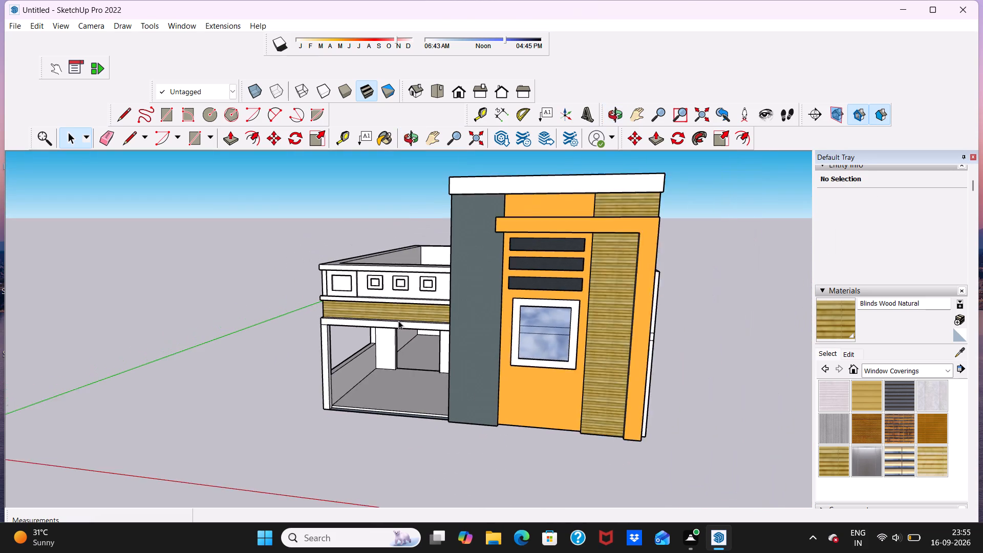
scroll(398, 321, "down", 4)
scroll(385, 290, "up", 9)
scroll(385, 289, "down", 2)
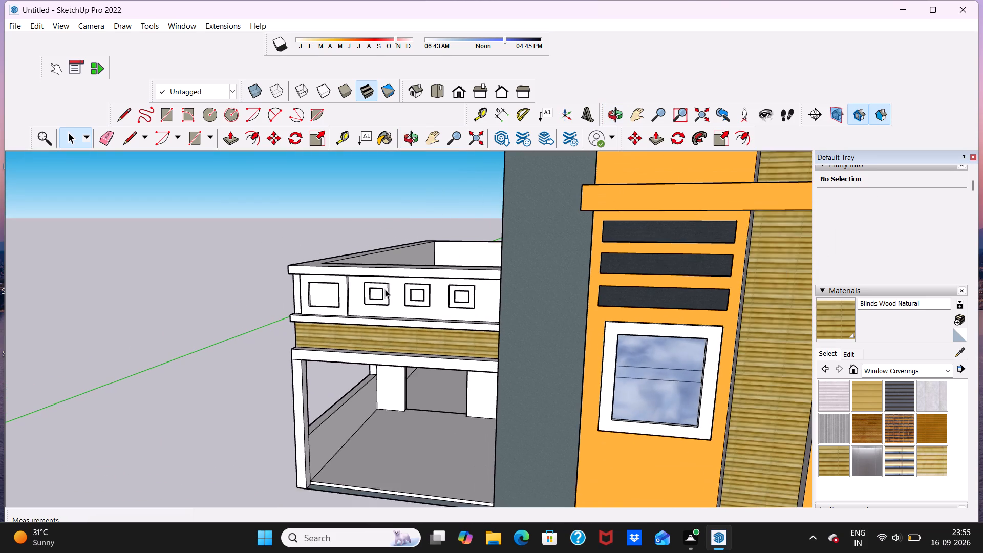
scroll(404, 294, "up", 3)
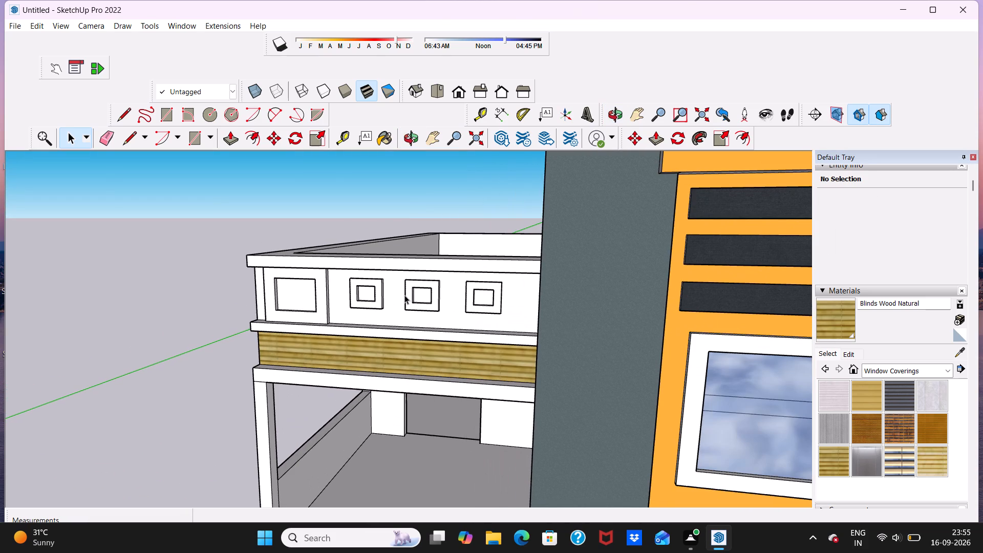
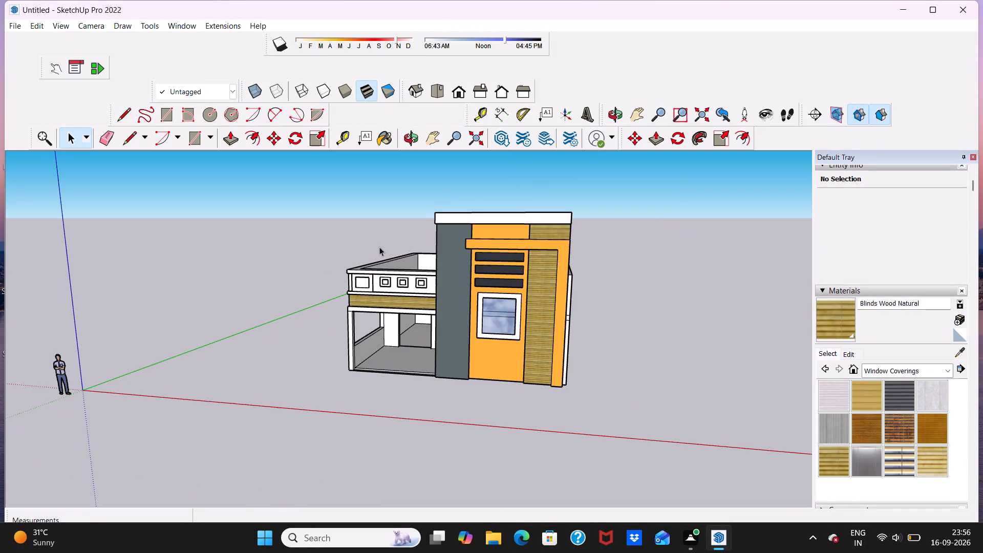
Pick Color C04 from the Colors material collection for painting the low wing's parapet.
scroll(403, 260, "up", 14)
scroll(426, 258, "down", 5)
scroll(434, 258, "up", 4)
middle_click_drag(458, 262, 397, 283)
scroll(458, 262, "up", 1)
scroll(412, 280, "up", 4)
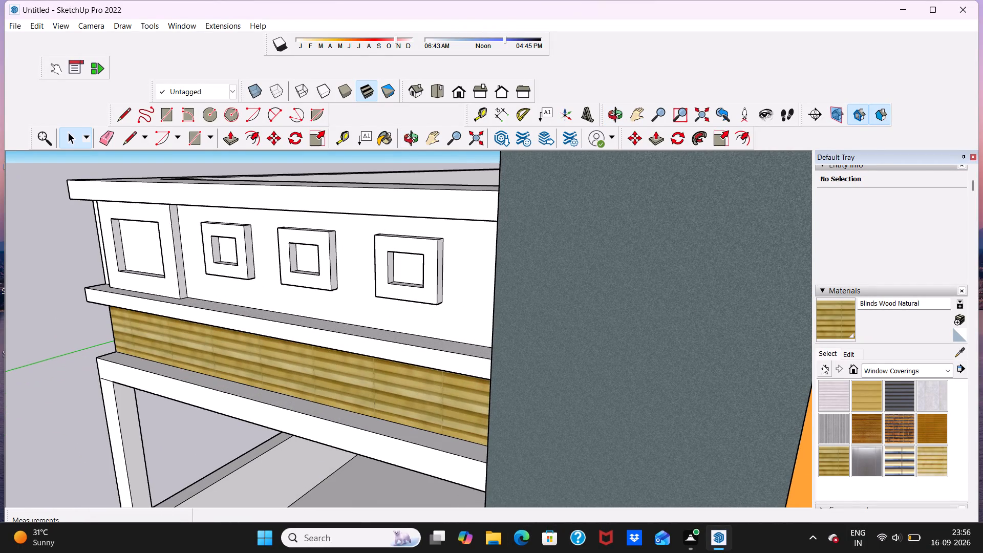
left_click(951, 372)
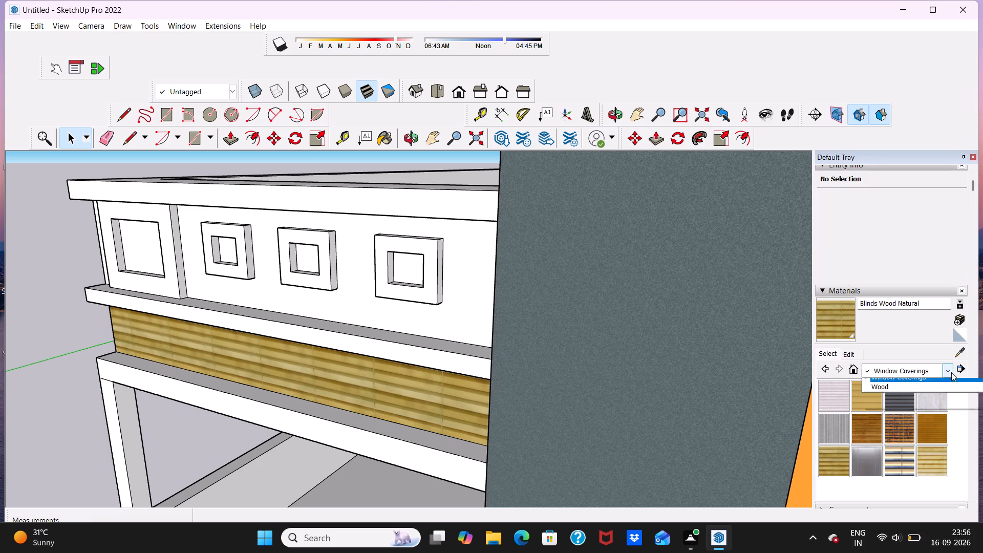
left_click(961, 417)
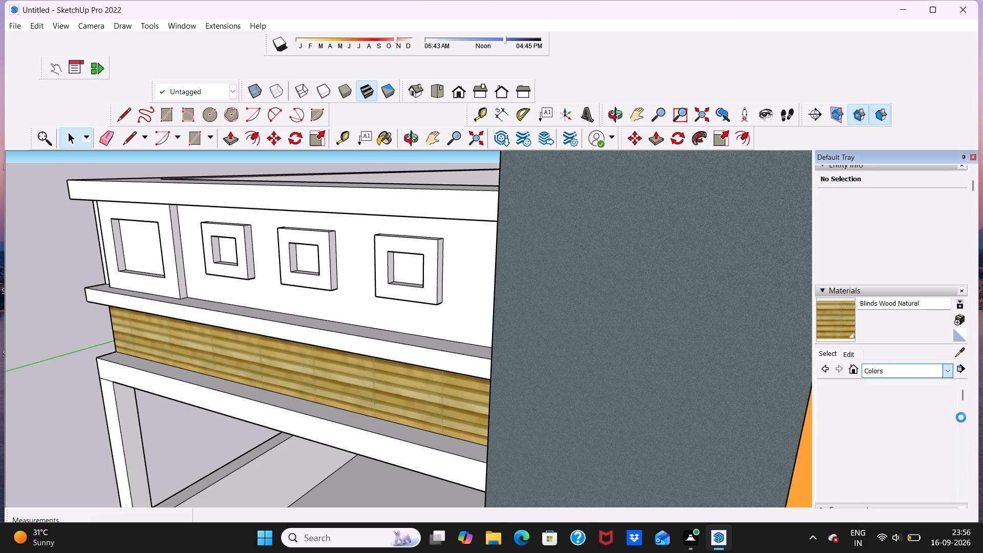
scroll(943, 439, "down", 2)
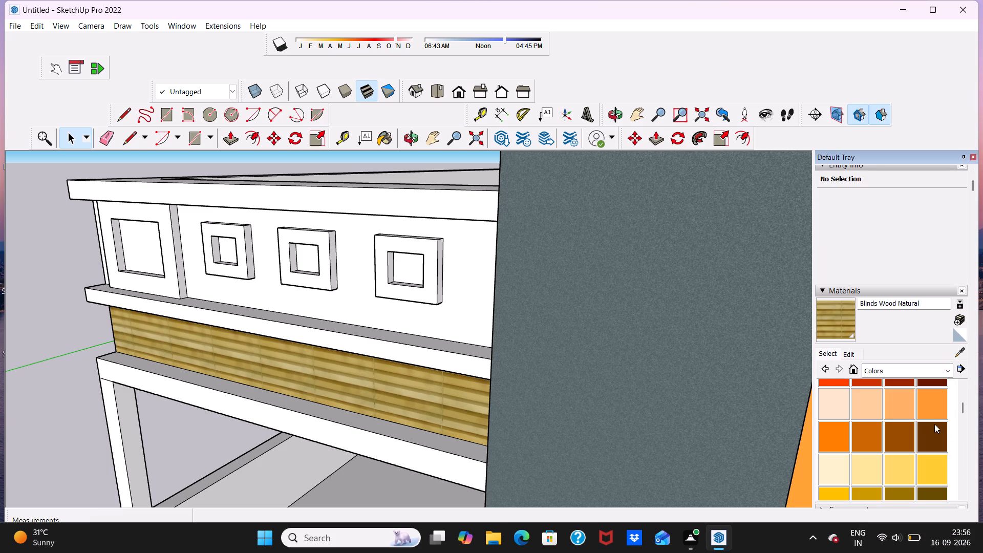
left_click(935, 404)
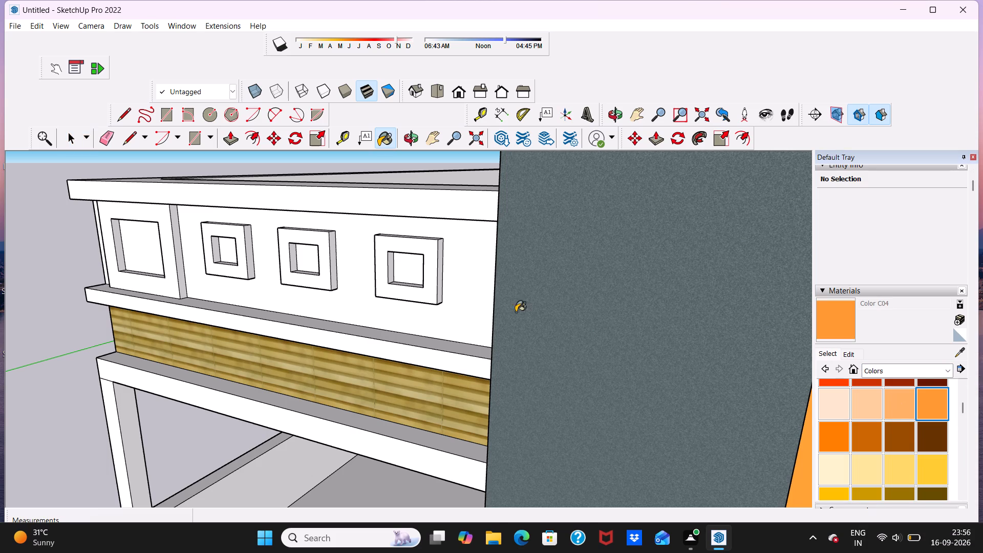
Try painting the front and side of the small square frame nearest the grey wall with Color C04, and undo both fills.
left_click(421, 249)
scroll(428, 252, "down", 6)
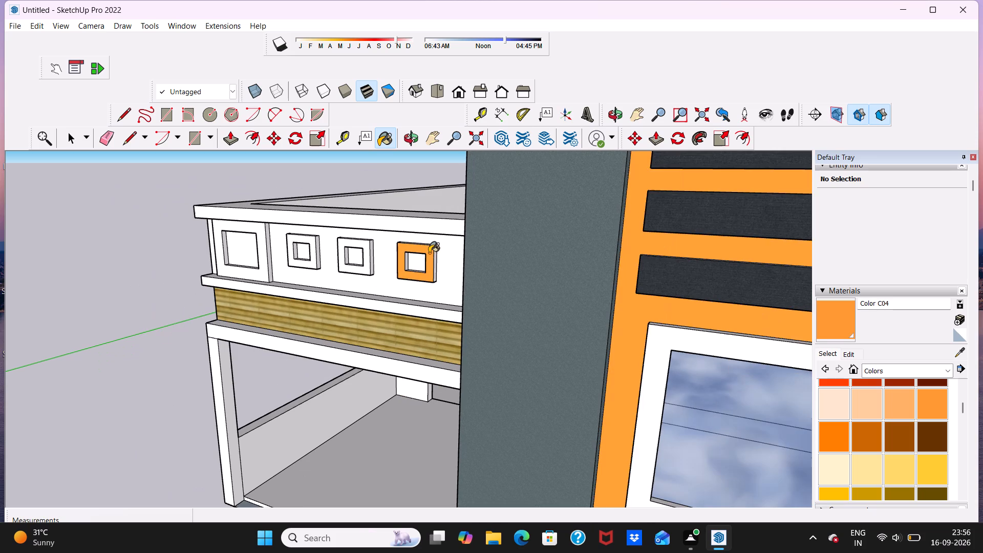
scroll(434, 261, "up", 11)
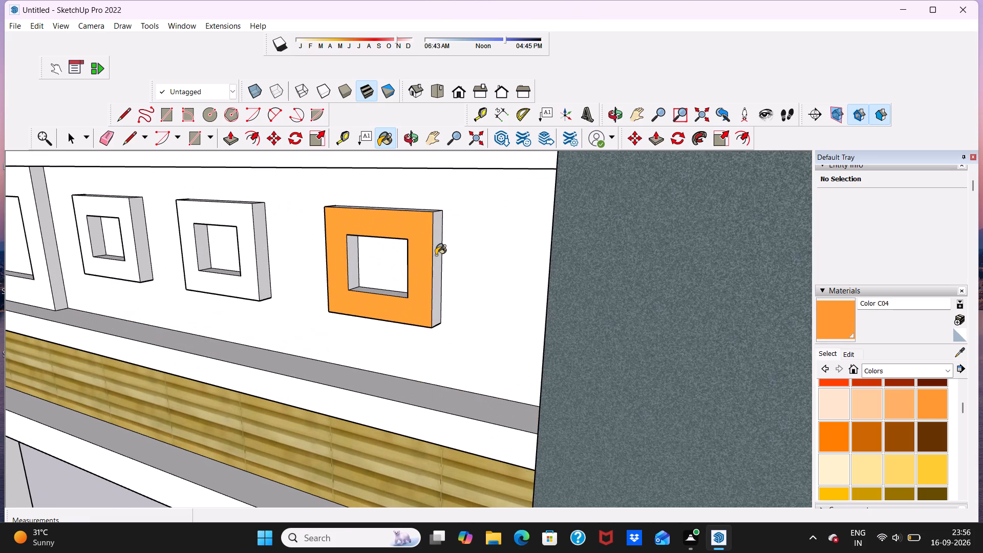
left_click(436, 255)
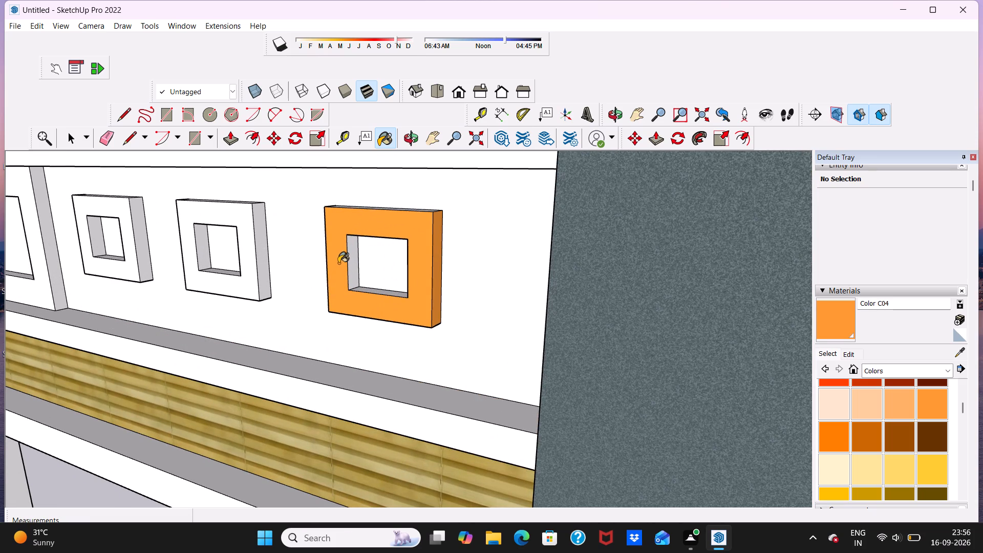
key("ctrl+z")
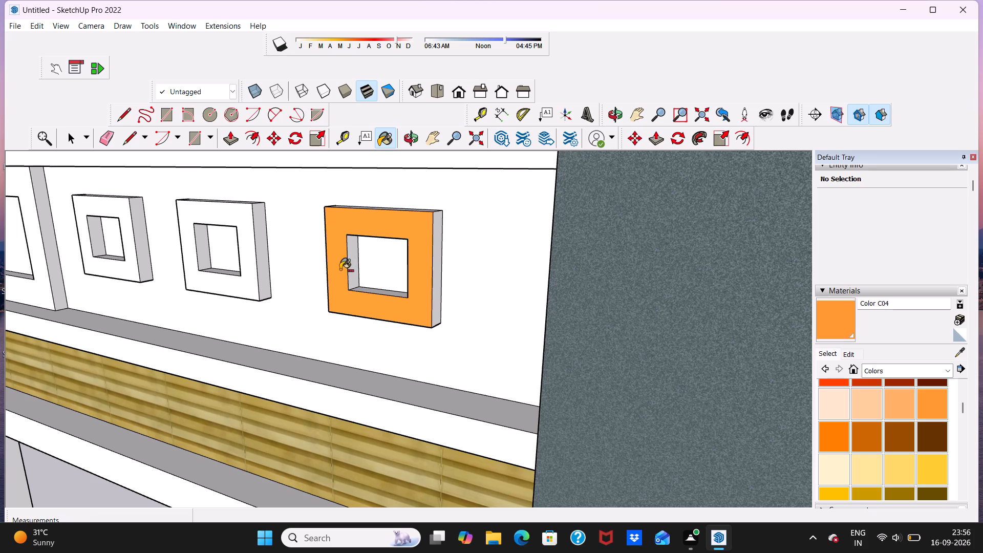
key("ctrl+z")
Paint the parapet wall behind the three small square frames and the front of the projecting end panel with Color C04.
scroll(315, 257, "down", 8)
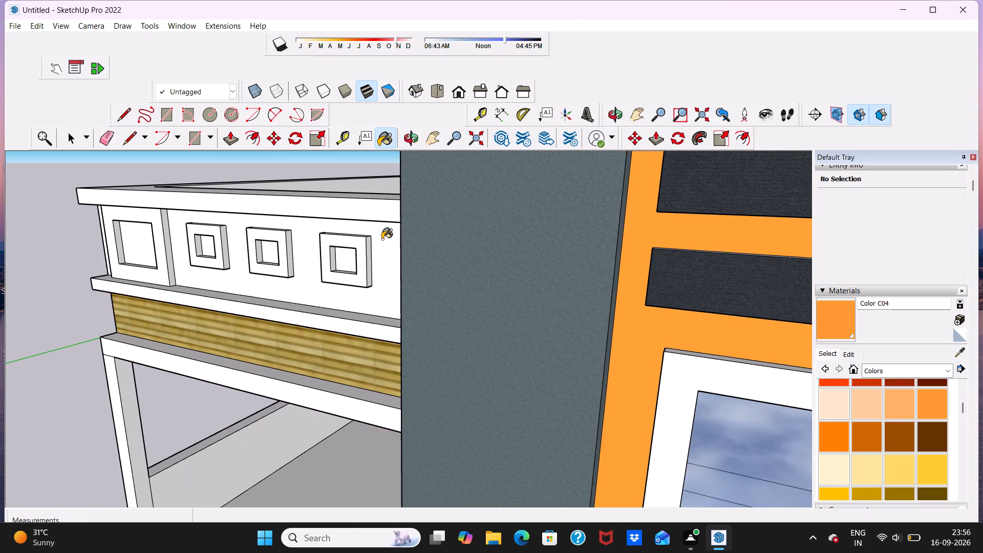
left_click(381, 239)
scroll(377, 242, "down", 7)
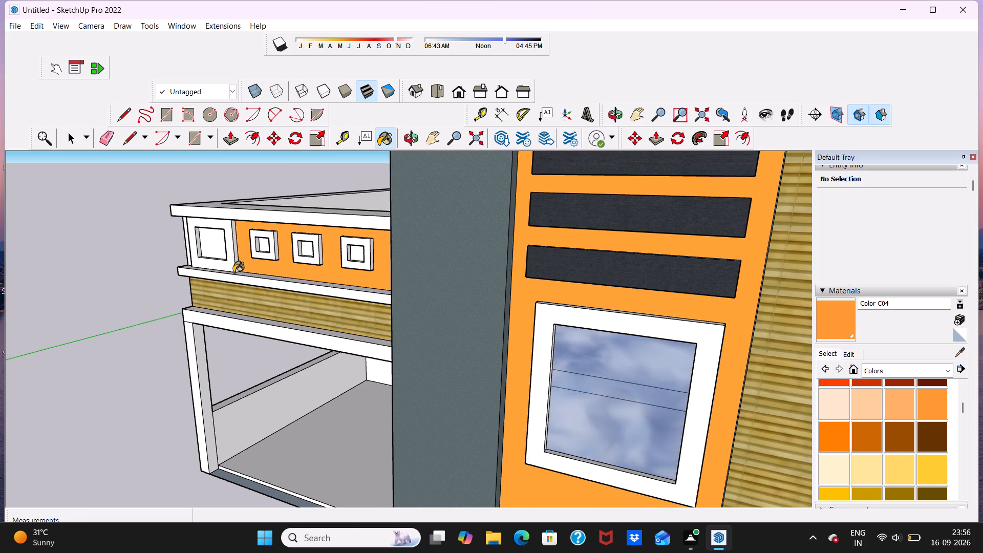
scroll(221, 265, "up", 8)
middle_click_drag(238, 262, 332, 244)
scroll(332, 244, "down", 5)
left_click(302, 255)
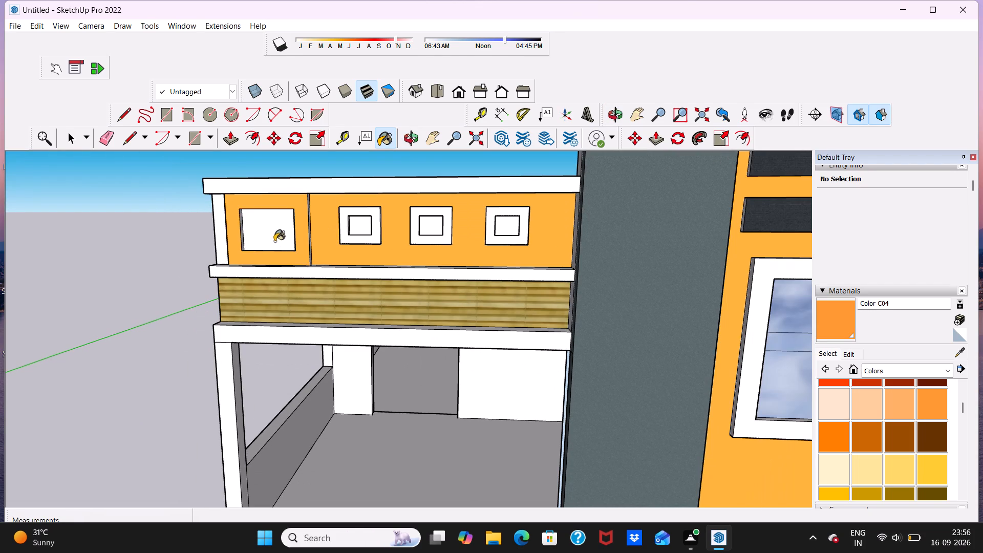
Paint the end panel's recessed rectangle and the recess's inner side face with Color C04.
scroll(273, 240, "up", 7)
left_click(261, 231)
scroll(261, 231, "down", 2)
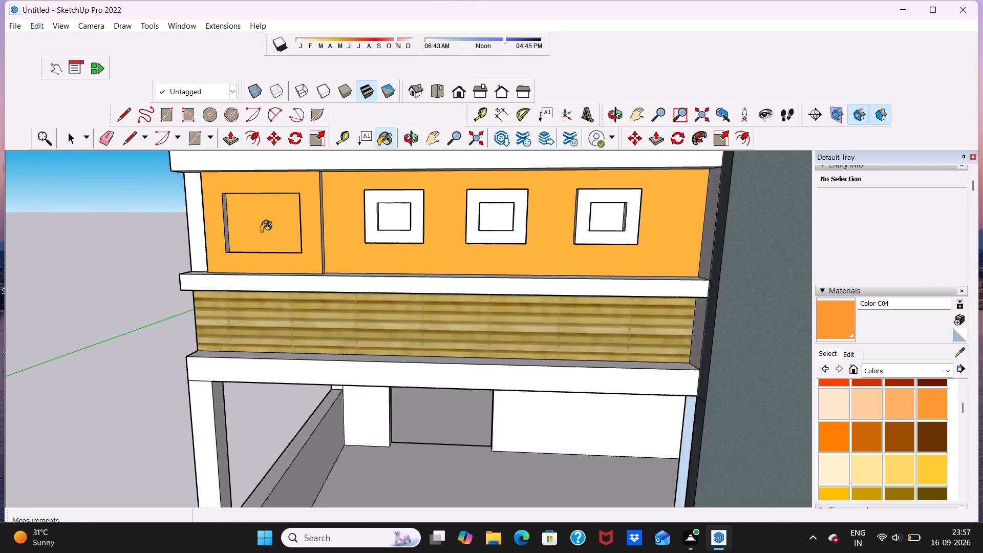
scroll(261, 231, "down", 6)
scroll(253, 227, "up", 10)
left_click(220, 226)
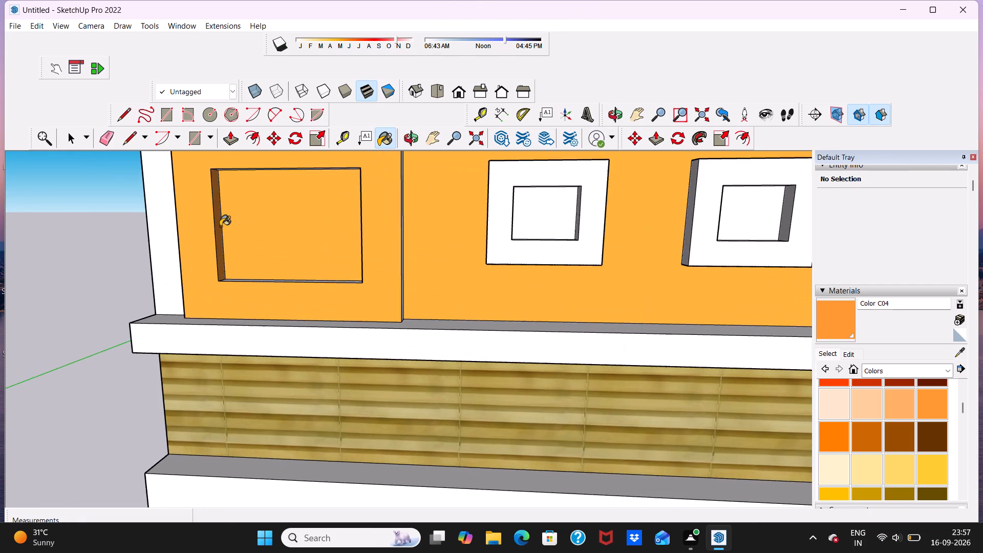
Paint the narrow strip at the parapet's outer end and the projecting panel's side edge with Color C04.
scroll(234, 226, "down", 14)
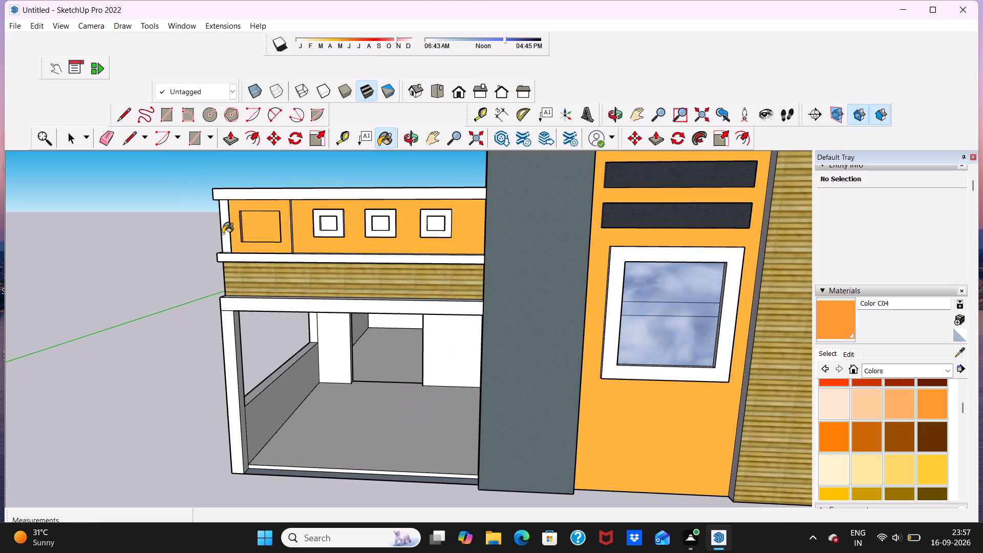
middle_click_drag(223, 233, 269, 231)
scroll(224, 228, "up", 6)
left_click(227, 226)
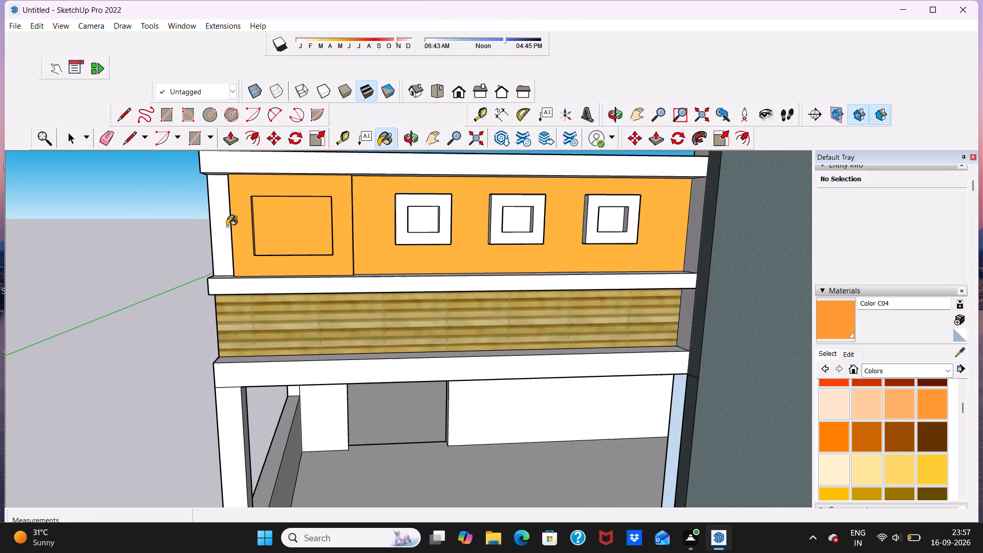
scroll(227, 226, "down", 9)
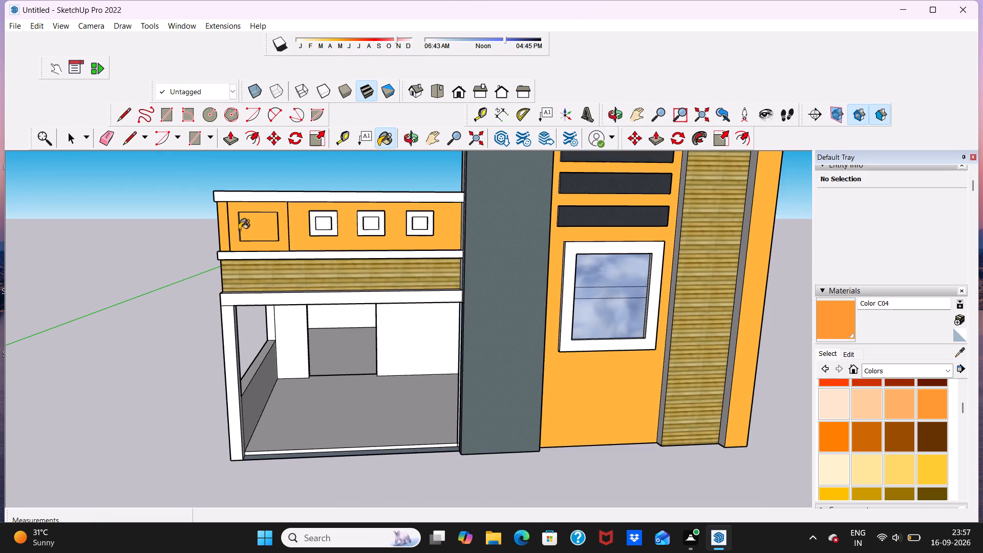
scroll(288, 242, "up", 10)
scroll(292, 256, "down", 9)
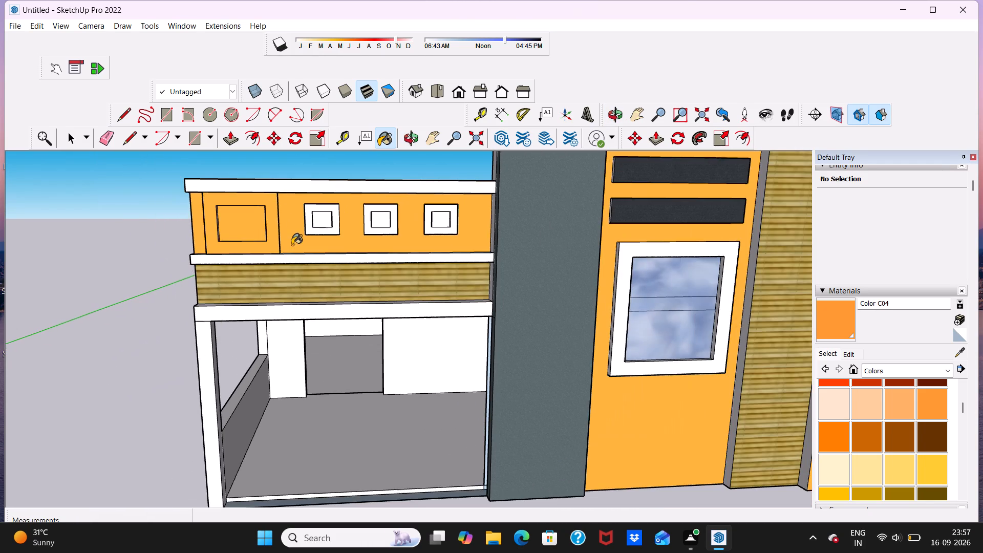
scroll(288, 228, "up", 6)
middle_click_drag(289, 228, 216, 247)
scroll(285, 227, "up", 4)
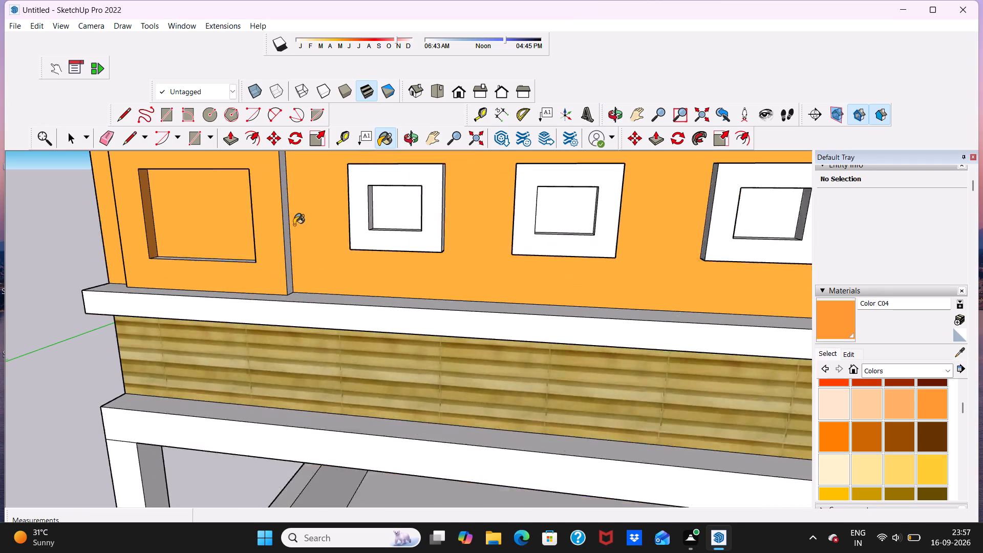
scroll(294, 225, "up", 3)
left_click(283, 224)
Paint the end panel's recessed rectangle and the fronts of the three small square frames with Color C01.
scroll(285, 225, "down", 11)
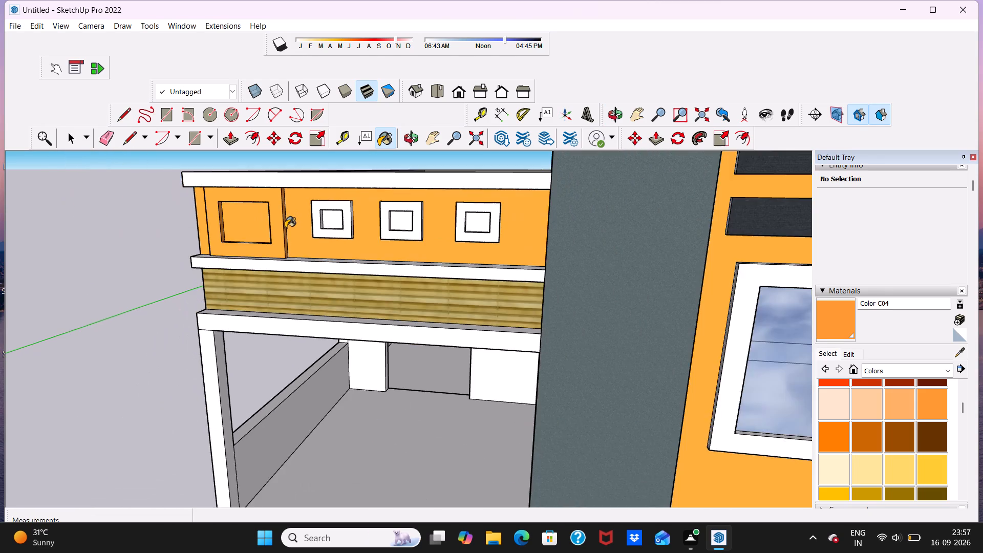
scroll(285, 228, "down", 4)
scroll(266, 246, "up", 3)
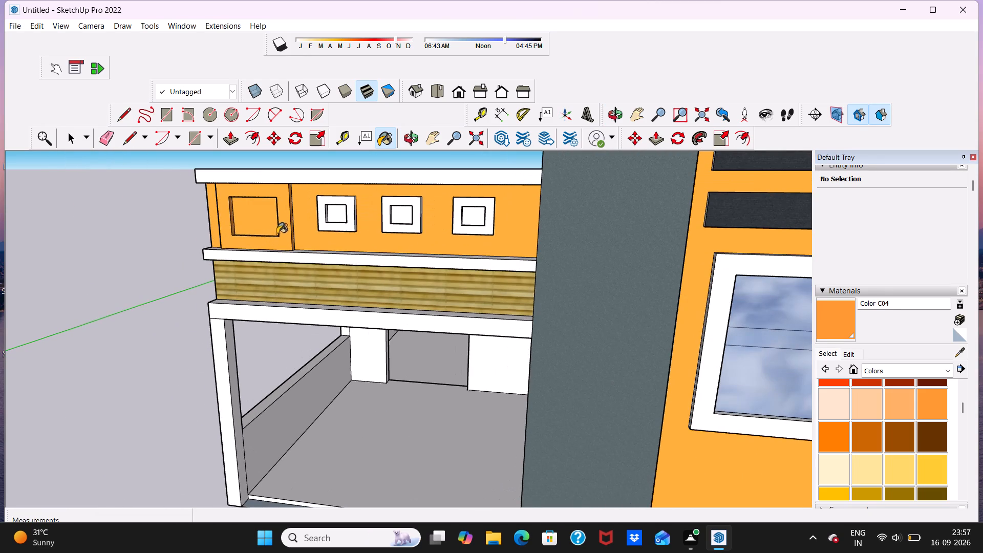
scroll(279, 227, "up", 4)
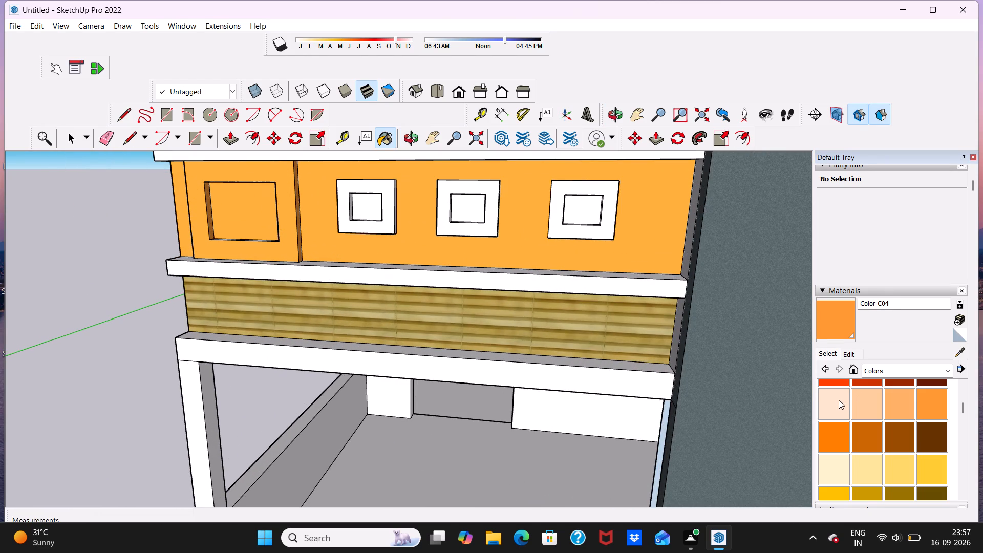
left_click(838, 401)
left_click(270, 214)
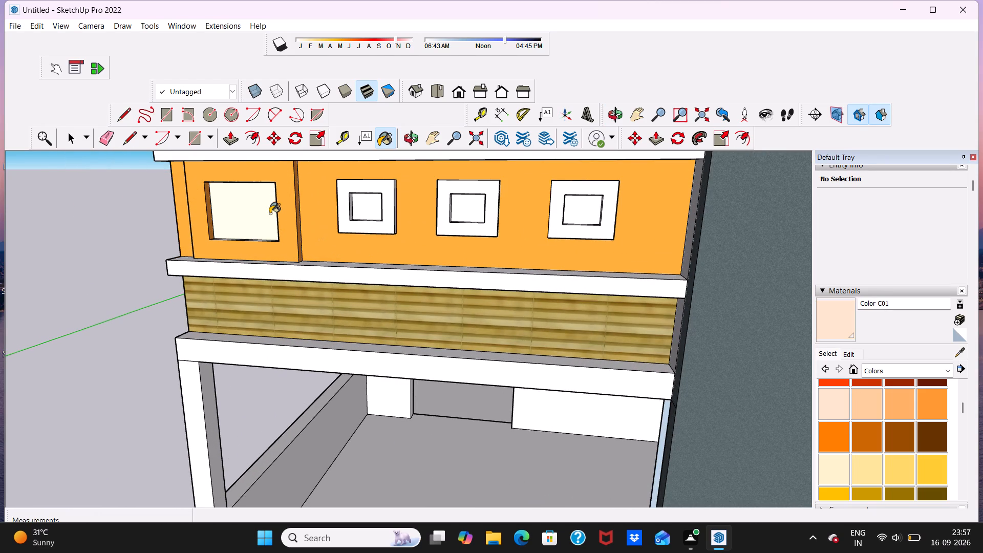
scroll(309, 234, "down", 4)
scroll(359, 217, "up", 5)
left_click(361, 204)
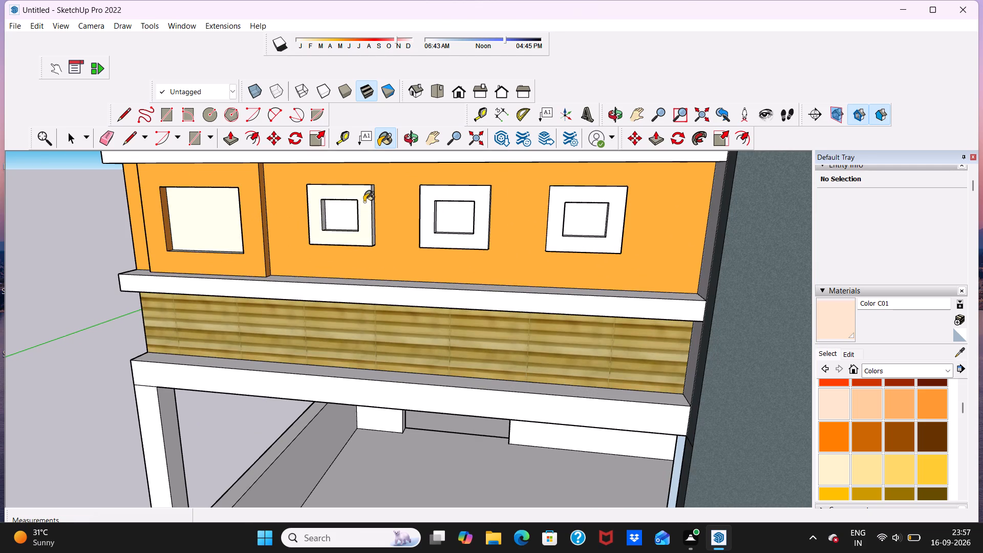
left_click(431, 213)
left_click(555, 221)
Paint the front faces of the beam below the wood band and the ledge above it with Color C03.
scroll(571, 217, "down", 12)
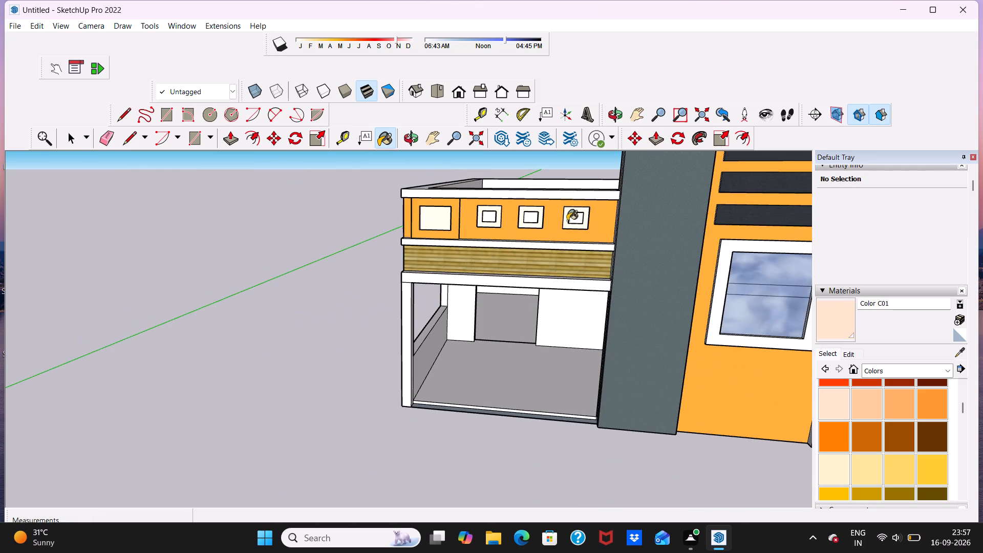
scroll(451, 229, "up", 5)
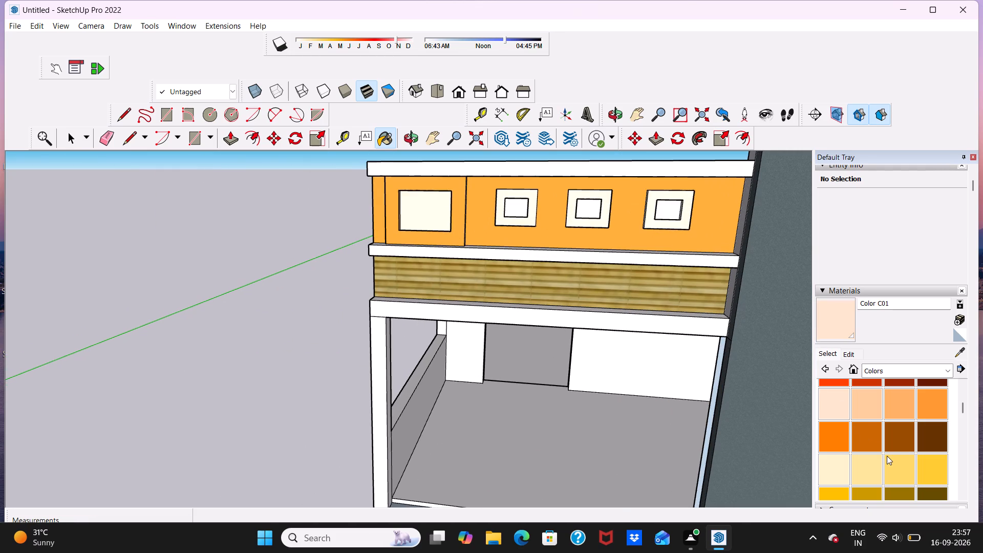
left_click(896, 399)
scroll(675, 330, "up", 4)
left_click(632, 323)
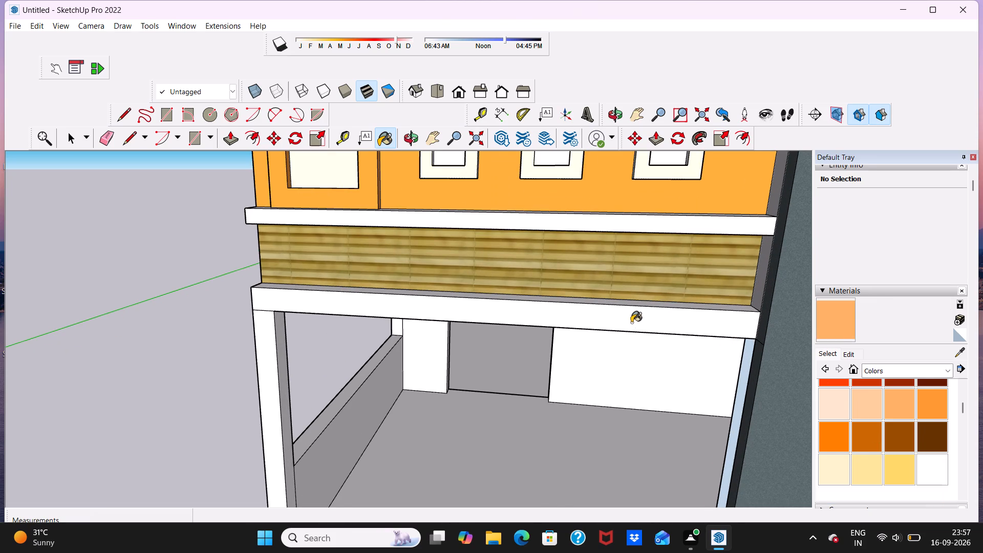
scroll(632, 322, "down", 5)
scroll(634, 319, "up", 3)
left_click(604, 239)
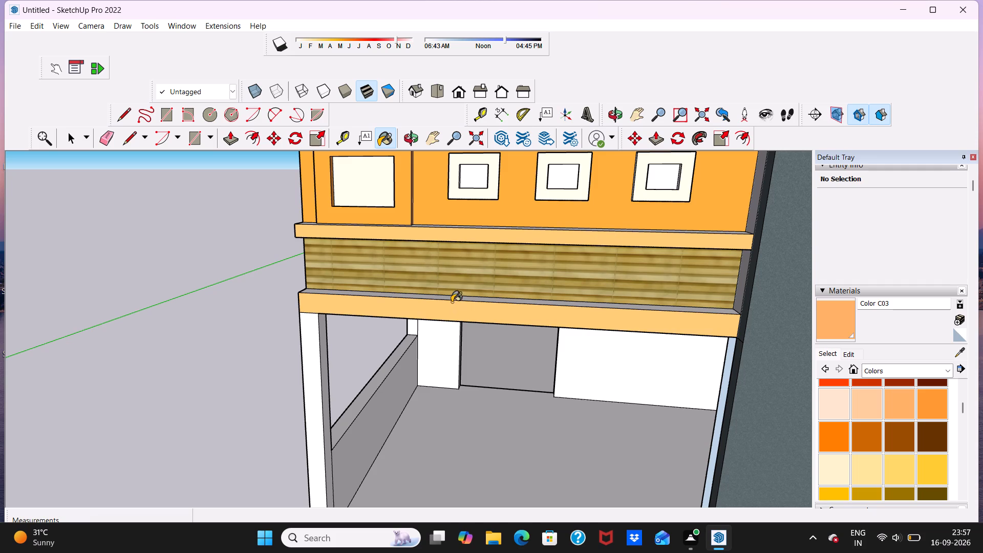
Paint the top faces of the beam below the wood band and the ledge above it with Color C03.
middle_click_drag(451, 302, 446, 354)
scroll(463, 306, "up", 5)
left_click(465, 323)
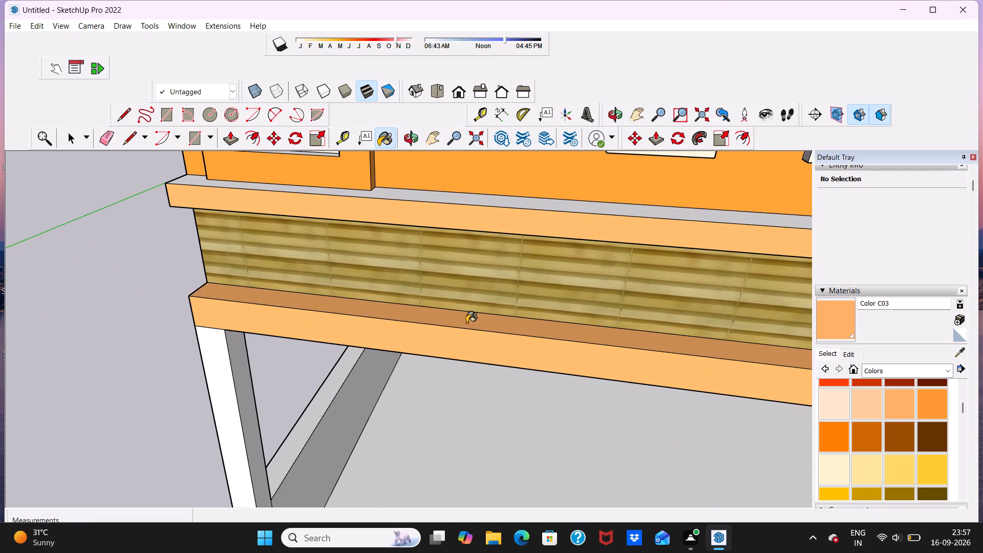
scroll(485, 302, "down", 7)
scroll(525, 244, "up", 6)
left_click(512, 260)
Paint the front and top faces of the low wing's parapet coping with Color C03.
scroll(510, 261, "down", 6)
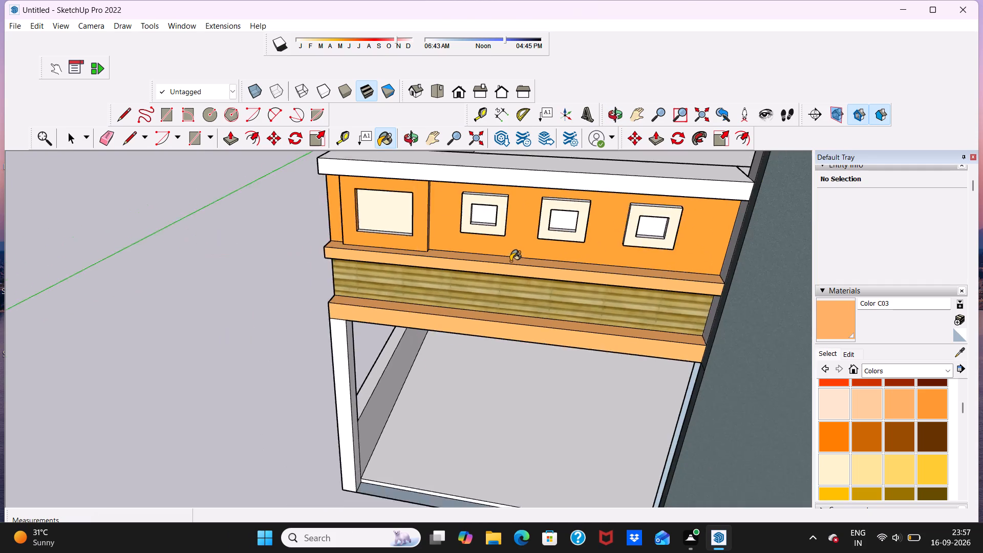
scroll(510, 261, "down", 8)
middle_click(512, 237)
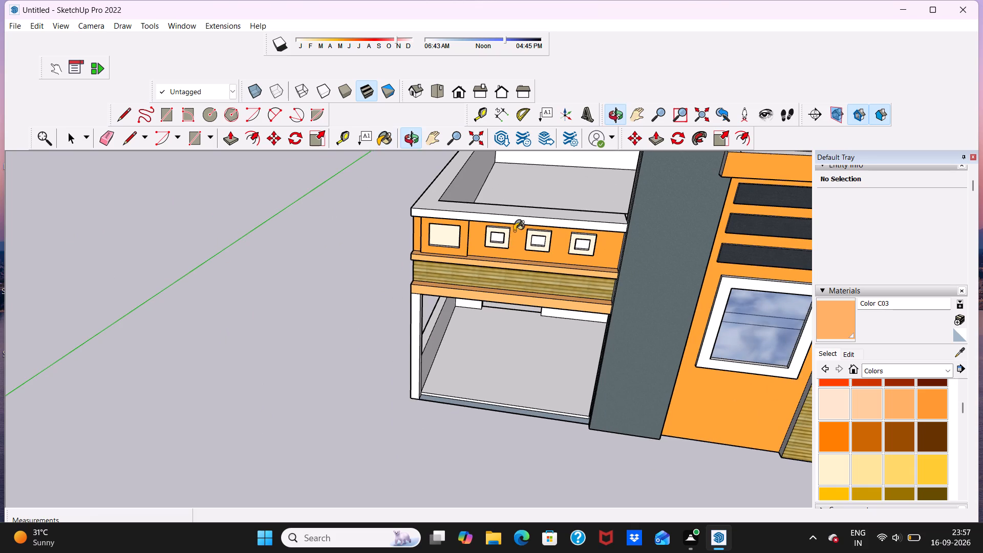
scroll(520, 221, "up", 4)
left_click(520, 221)
left_click(528, 211)
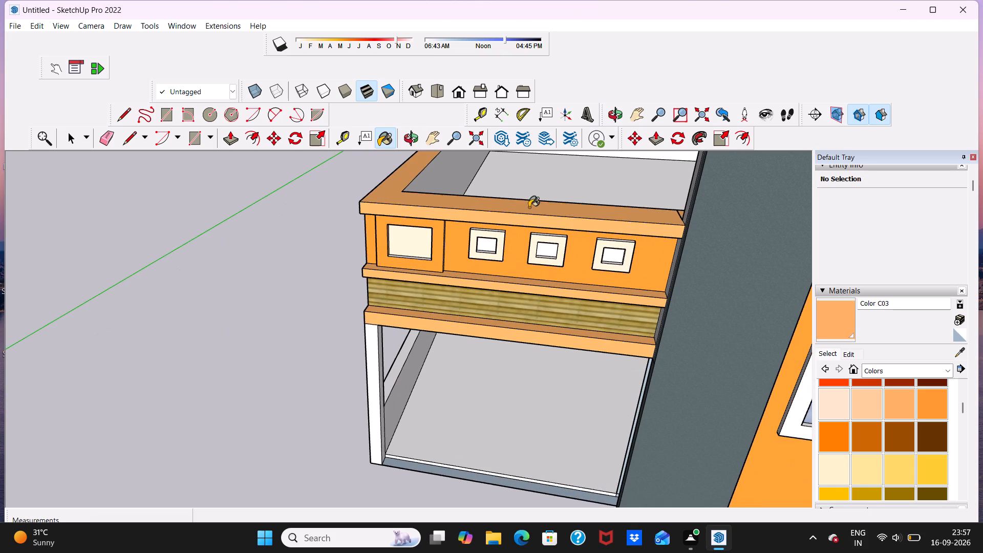
scroll(530, 211, "down", 8)
middle_click_drag(529, 274, 532, 262)
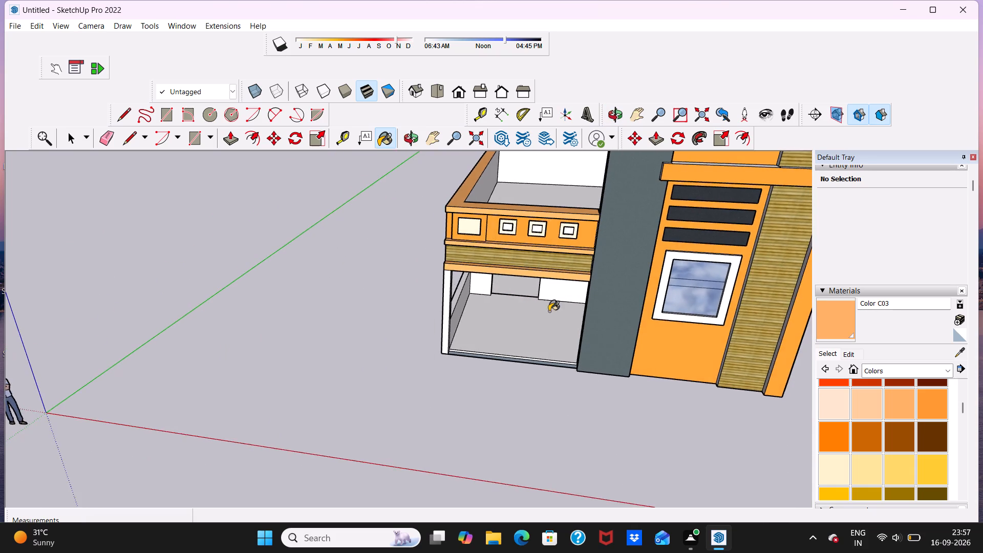
Paint the open ground-floor room's front corner post and its back wall around the doorway with Color C03.
middle_click_drag(549, 311, 585, 260)
scroll(635, 299, "up", 3)
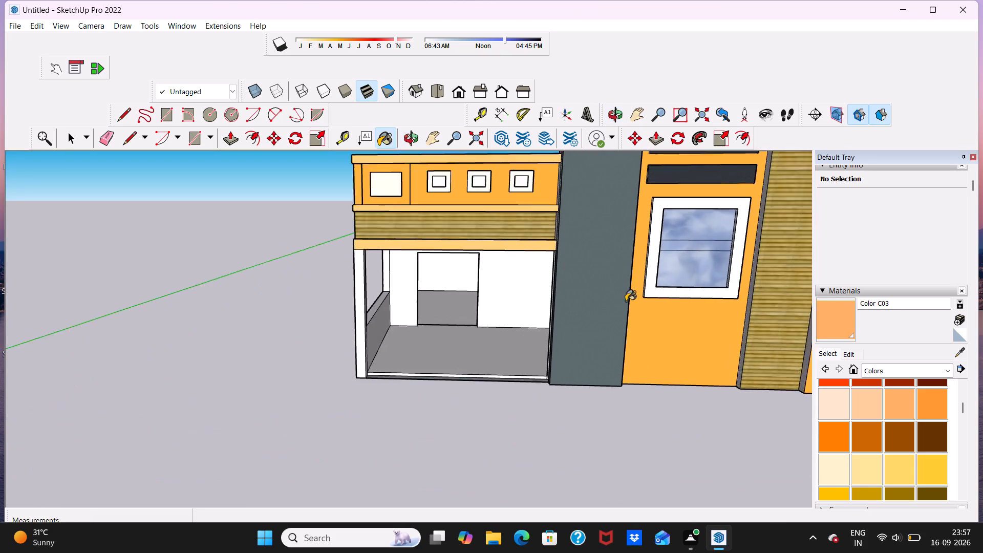
scroll(626, 301, "up", 3)
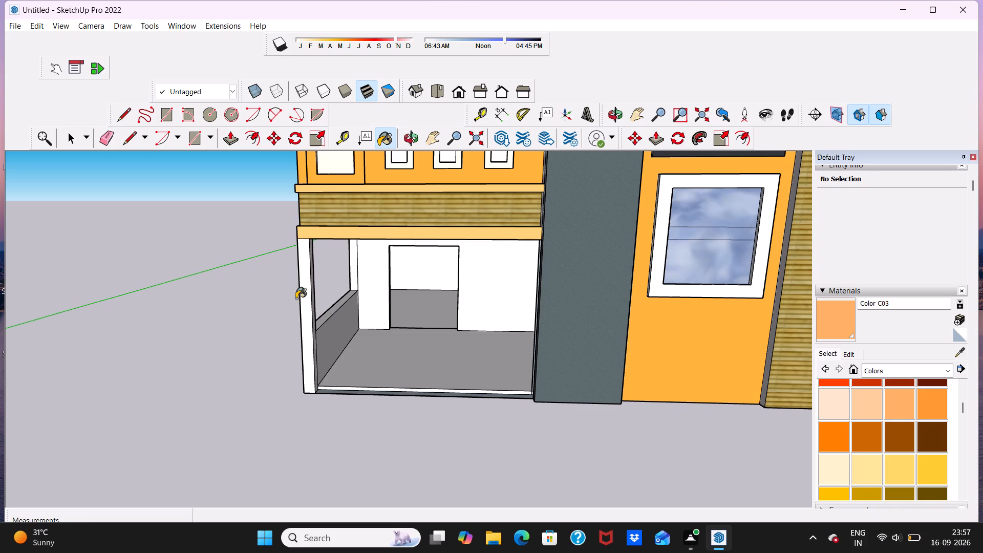
left_click(305, 287)
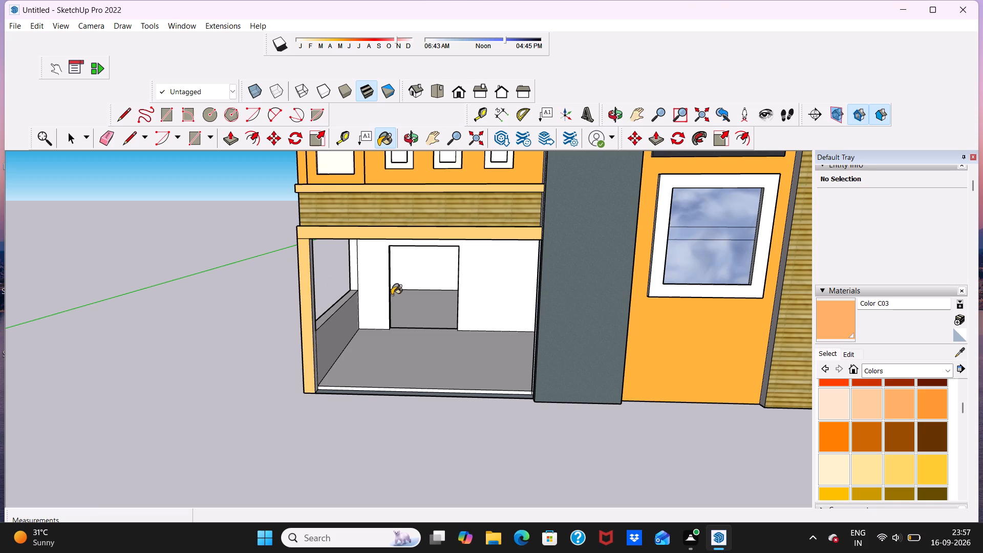
left_click(373, 282)
Paint the side opening's far jamb, the low wall's inner face and sill, and the corner post's inner side with Color C03.
scroll(371, 281, "up", 7)
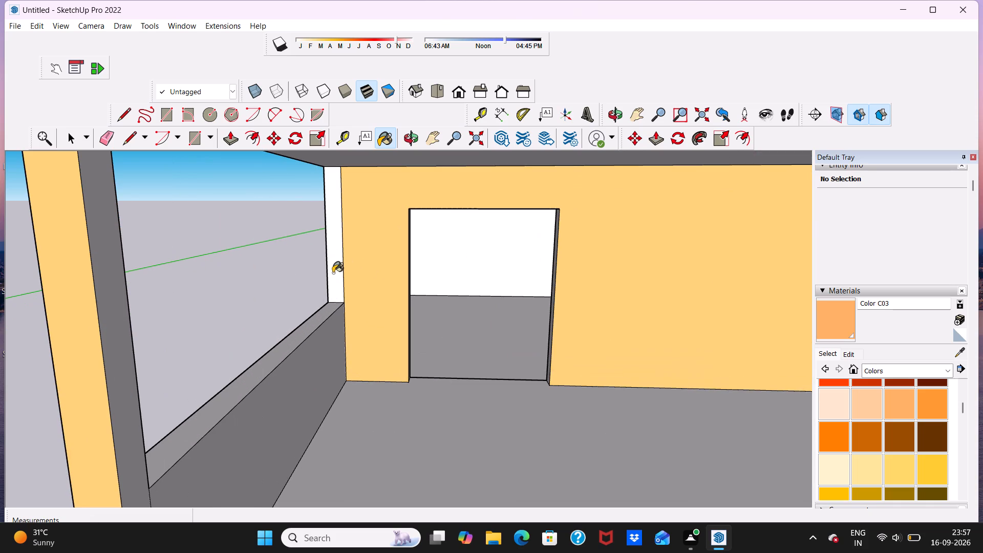
left_click(332, 273)
left_click(315, 359)
left_click(270, 359)
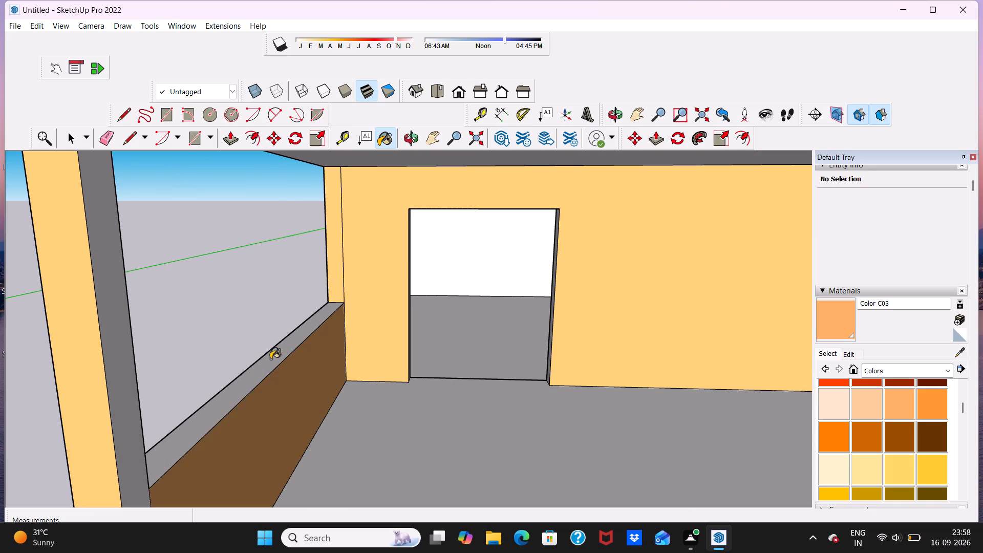
left_click(124, 366)
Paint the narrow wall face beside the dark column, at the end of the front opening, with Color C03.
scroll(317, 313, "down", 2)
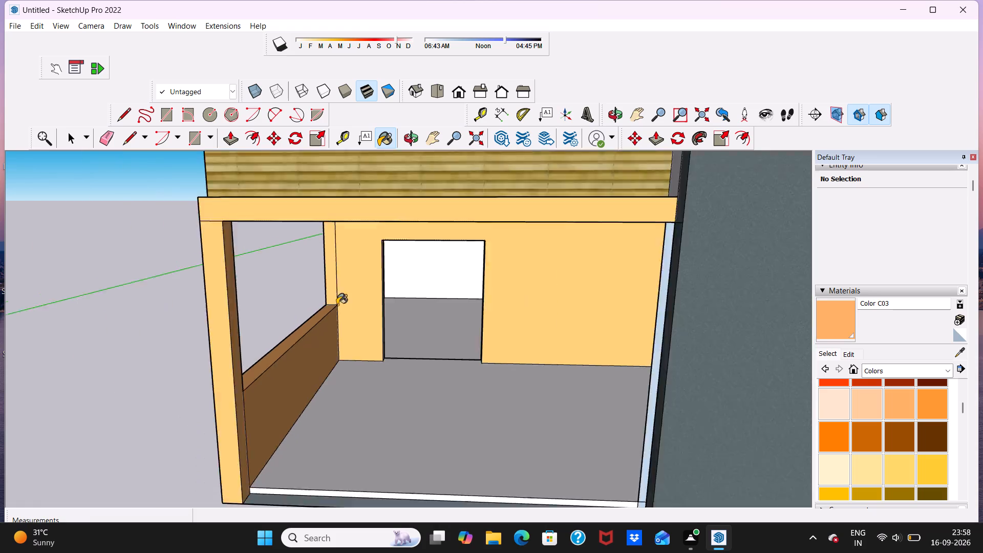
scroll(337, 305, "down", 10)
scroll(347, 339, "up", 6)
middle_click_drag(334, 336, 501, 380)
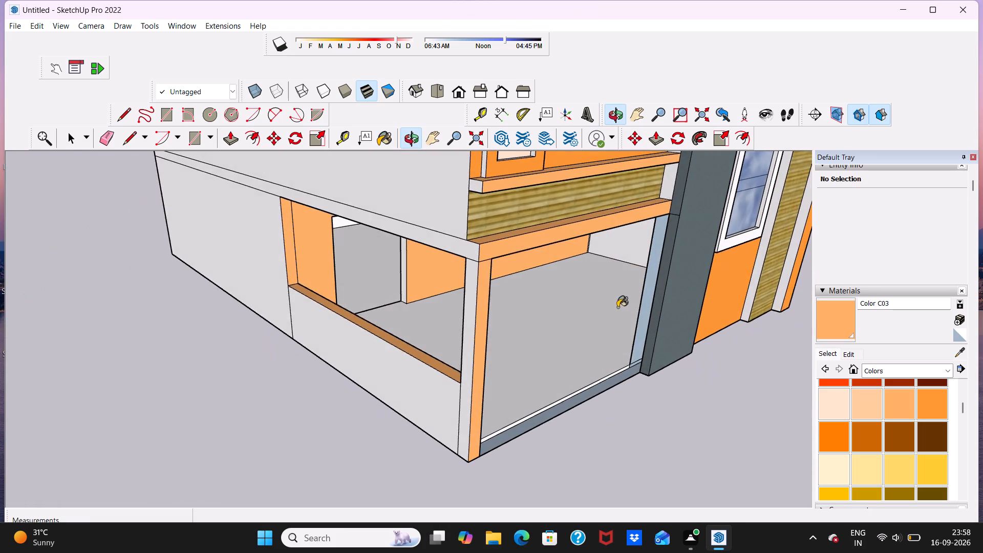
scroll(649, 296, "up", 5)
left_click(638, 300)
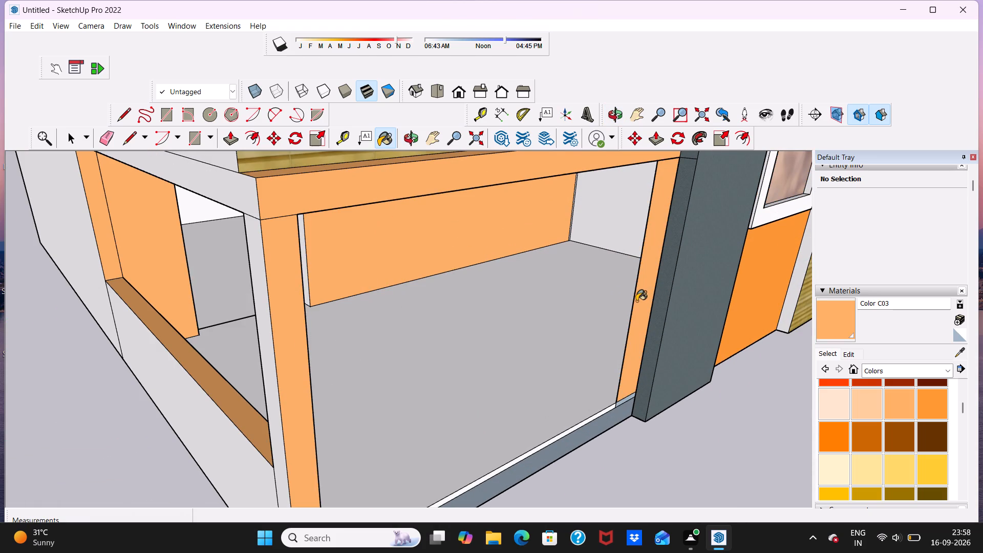
Draw an edge across the foot of the narrow wall face beside the dark column, separating it from the base strip.
scroll(635, 310, "up", 6)
scroll(635, 310, "down", 16)
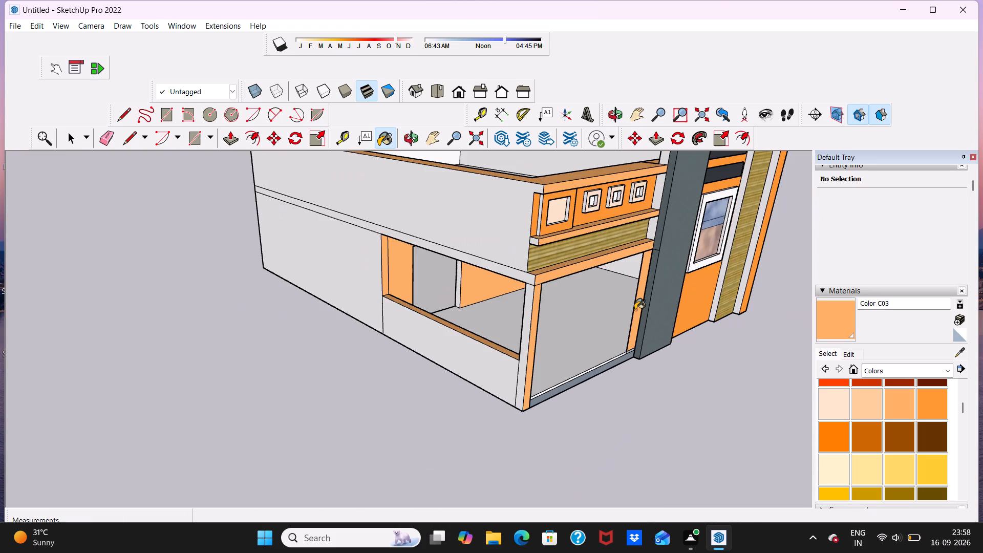
scroll(638, 316, "up", 8)
scroll(632, 329, "down", 10)
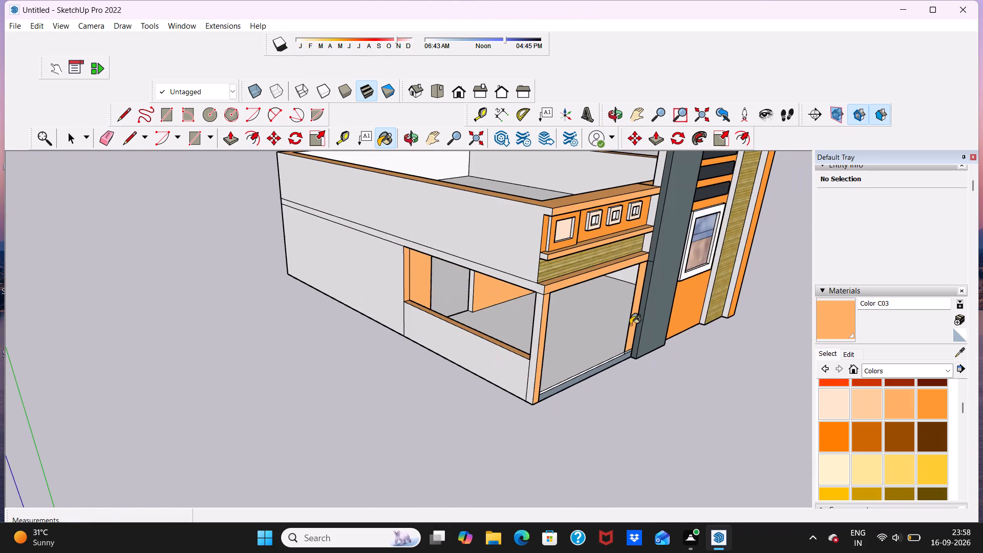
scroll(628, 337, "up", 12)
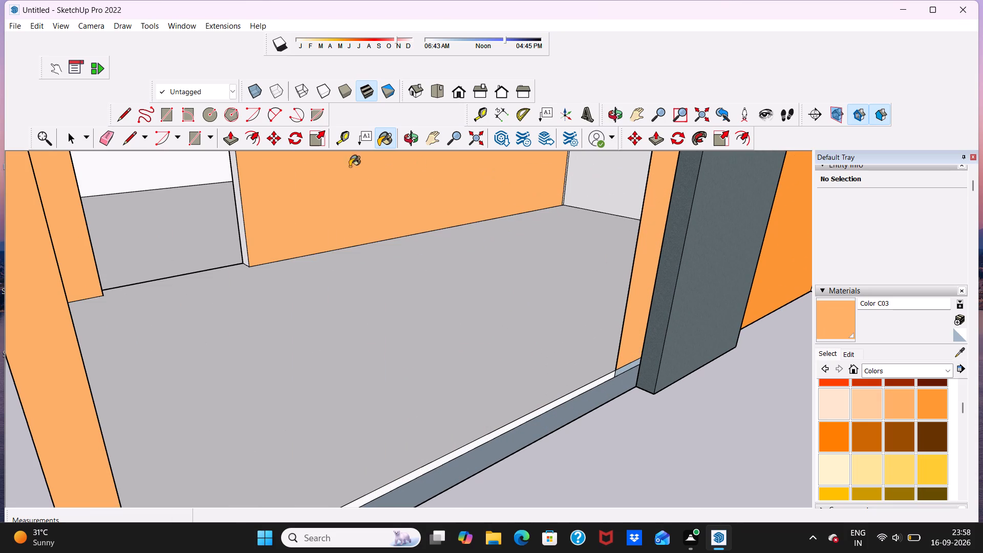
left_click(129, 144)
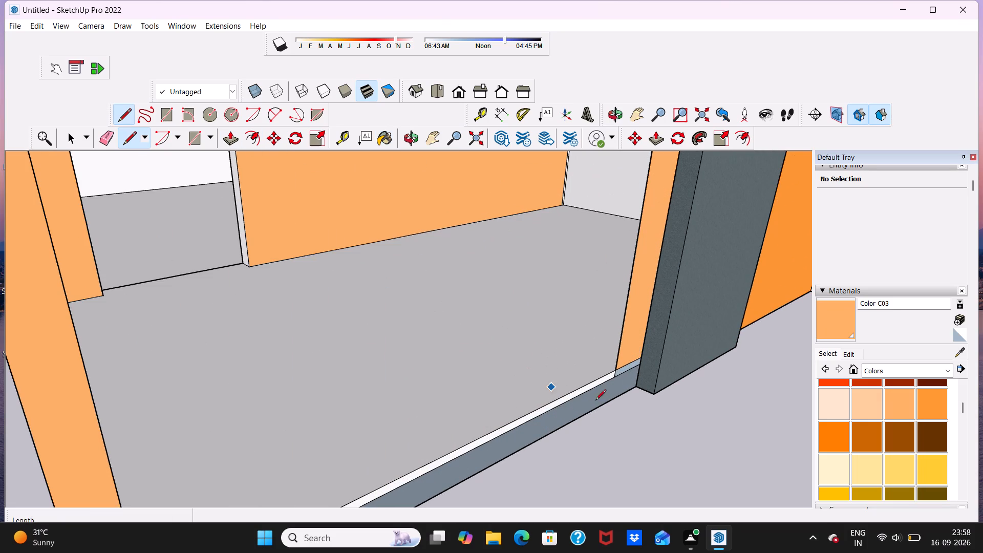
left_click(614, 377)
left_click(635, 388)
scroll(635, 388, "down", 9)
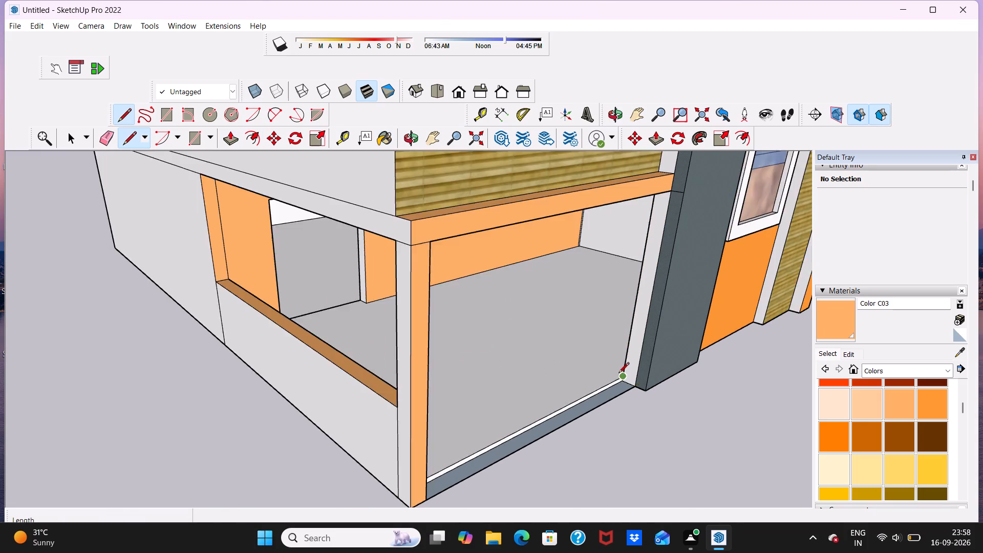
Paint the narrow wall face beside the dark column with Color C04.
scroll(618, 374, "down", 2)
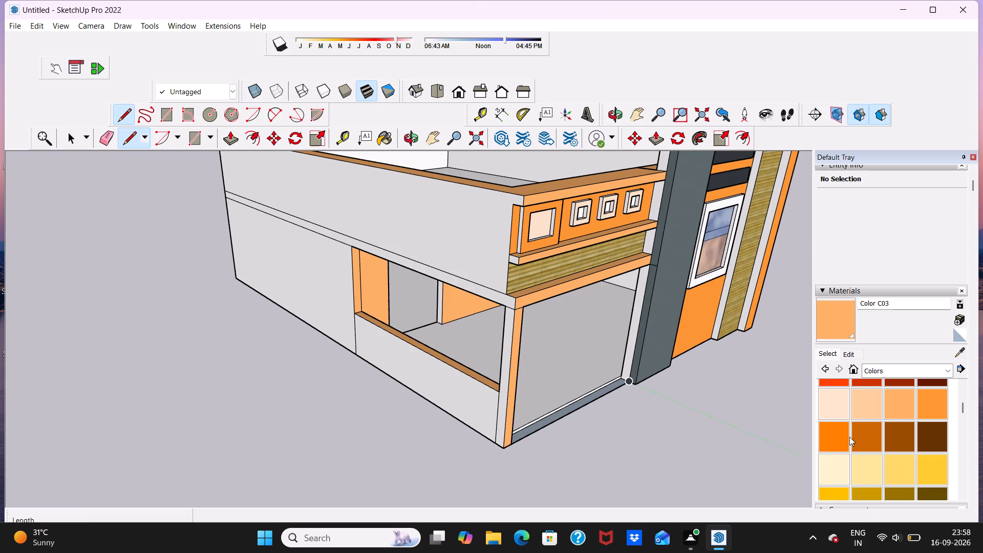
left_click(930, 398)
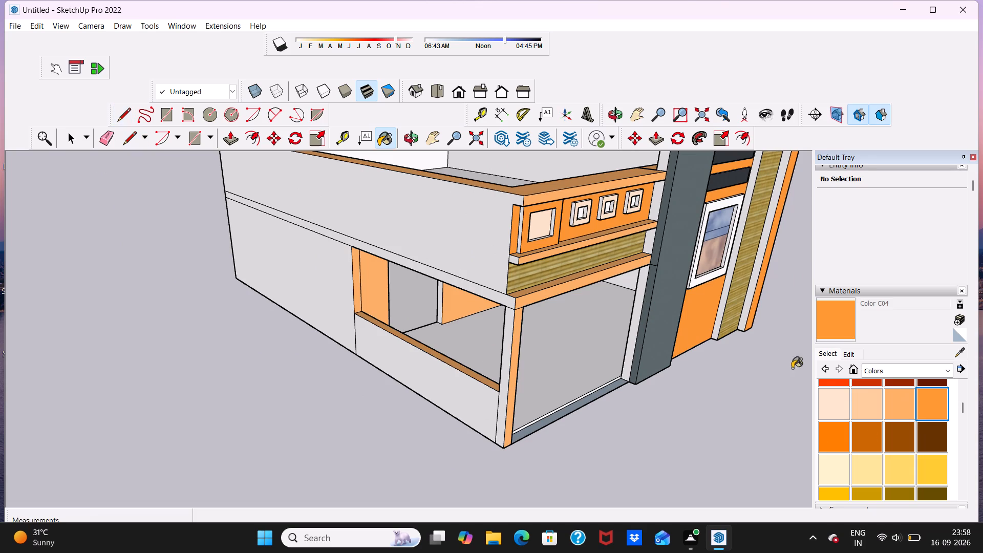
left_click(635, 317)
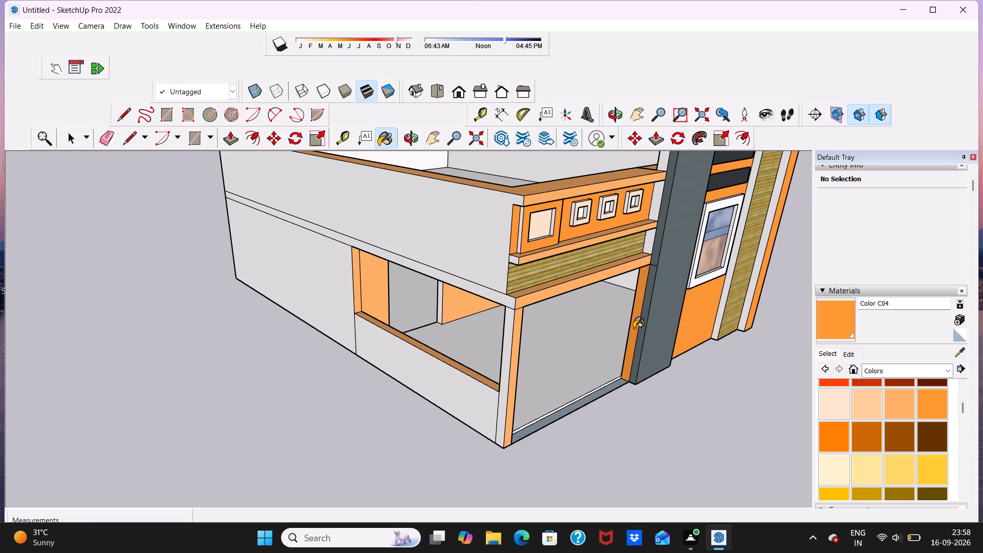
Paint the narrow wall face beside the dark column with Color D03.
scroll(887, 415, "up", 1)
scroll(887, 415, "down", 3)
scroll(887, 415, "up", 1)
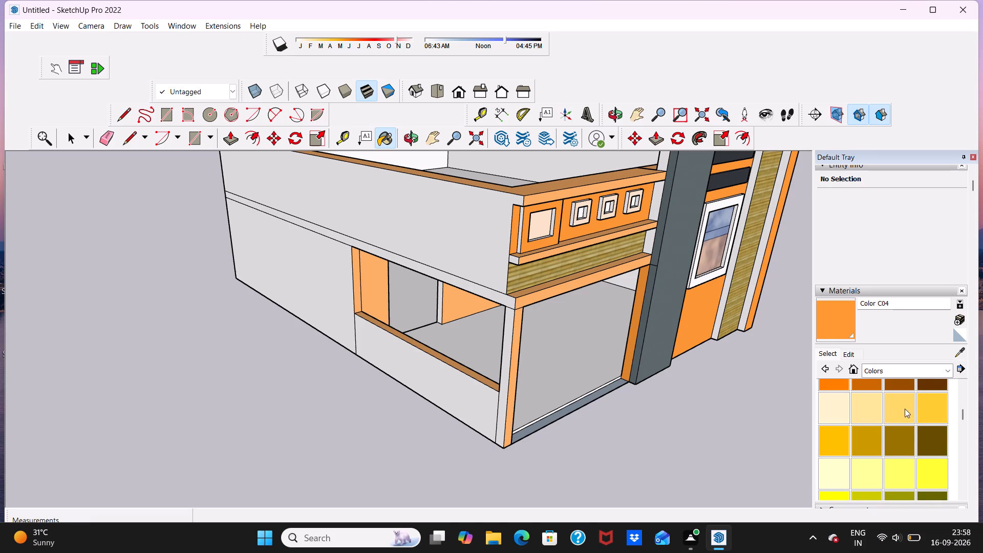
left_click(894, 409)
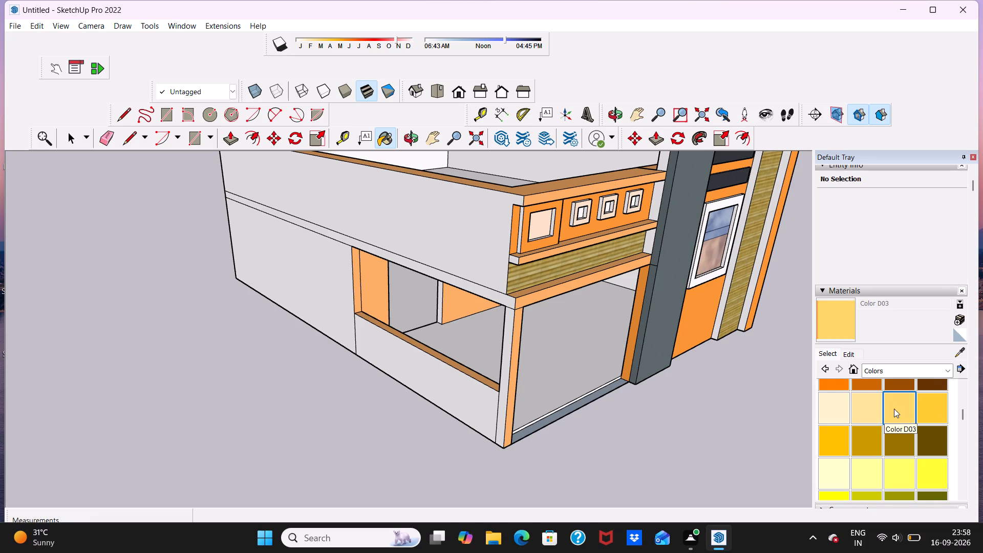
left_click(636, 310)
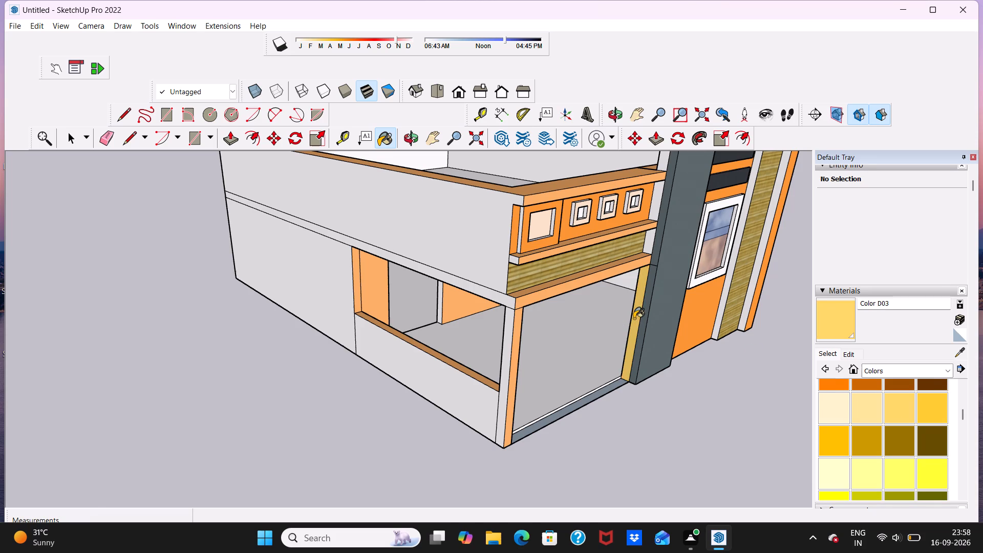
Paint the outer side face of the low wing's parapet with Color D03.
scroll(632, 322, "down", 3)
scroll(649, 375, "up", 3)
middle_click_drag(639, 387, 451, 331)
scroll(446, 327, "down", 8)
scroll(434, 299, "up", 14)
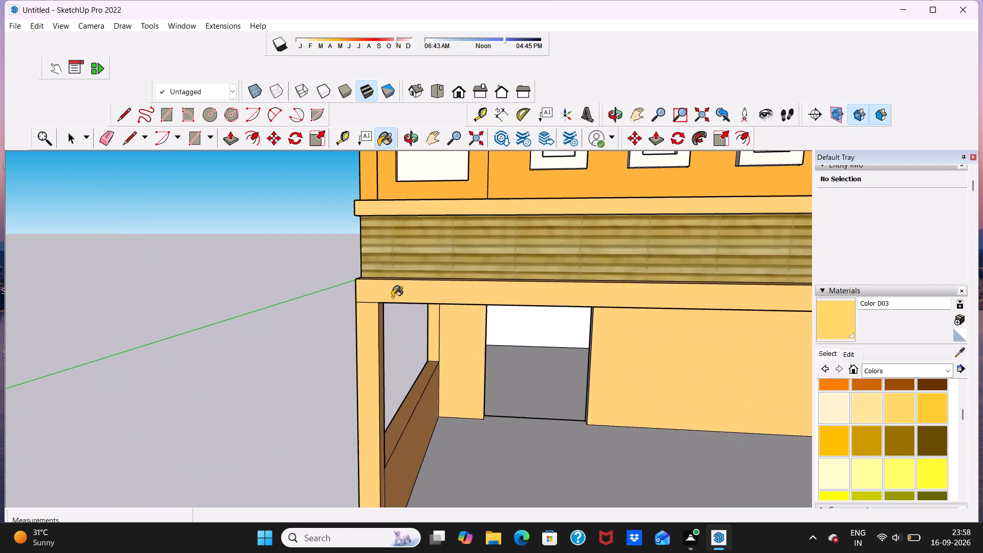
scroll(392, 297, "up", 6)
middle_click_drag(422, 268, 423, 285)
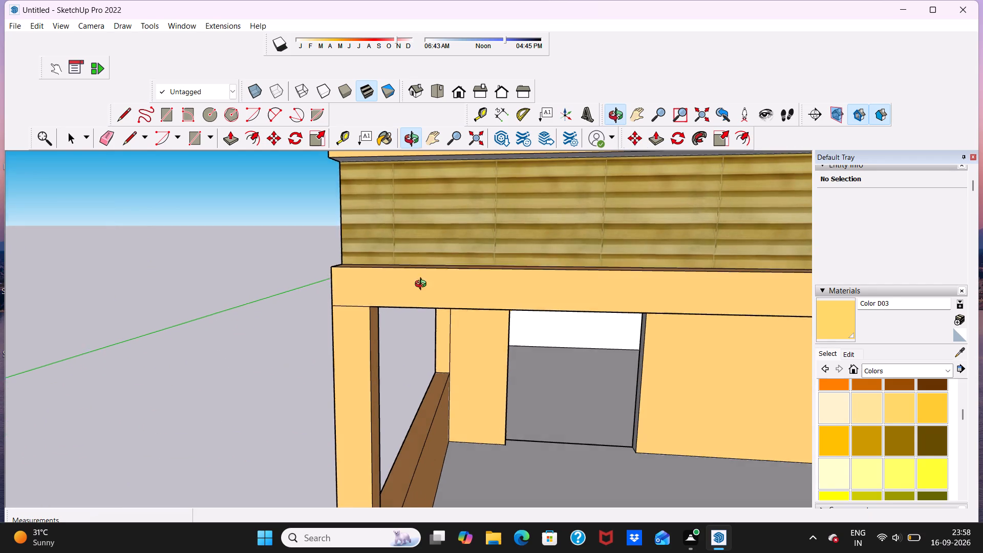
middle_click_drag(423, 285, 414, 356)
scroll(427, 328, "down", 13)
middle_click_drag(389, 297, 494, 298)
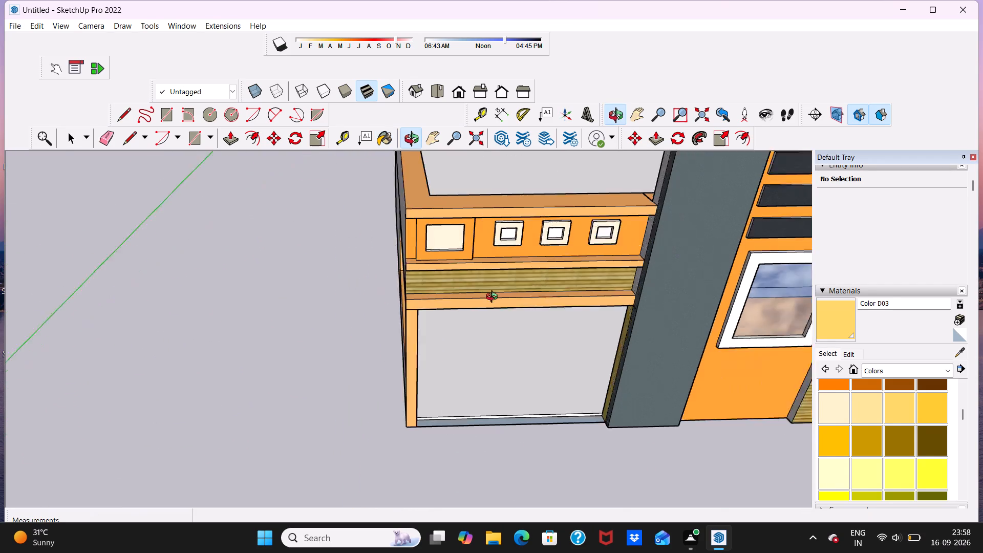
middle_click_drag(494, 298, 613, 298)
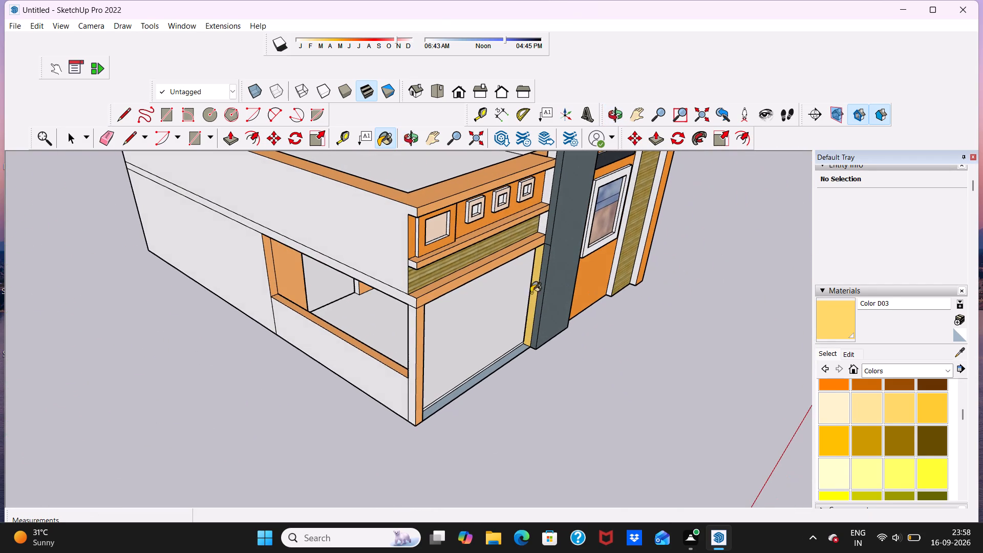
scroll(455, 267, "up", 3)
left_click(366, 263)
Paint the low wing's outer side below the parapet with Color D03: low wall, corner post, horizontal band and remaining wall.
scroll(376, 280, "down", 5)
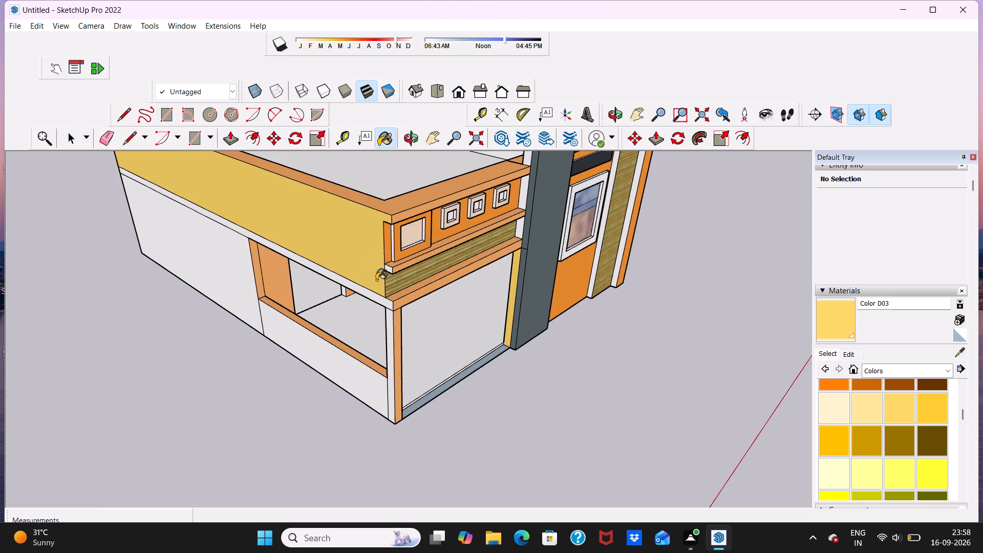
left_click(367, 381)
scroll(386, 375, "up", 6)
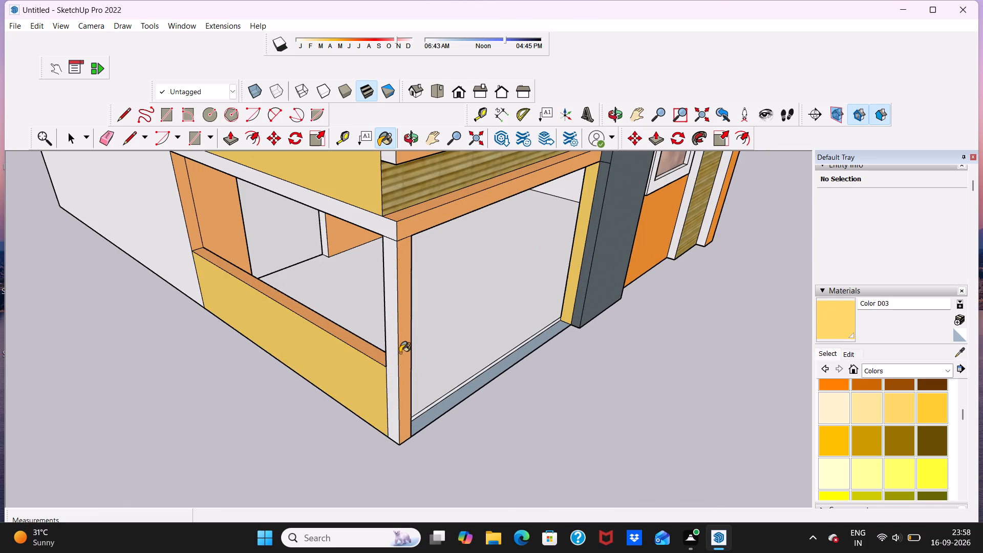
left_click(391, 357)
scroll(394, 356, "down", 6)
scroll(386, 301, "up", 6)
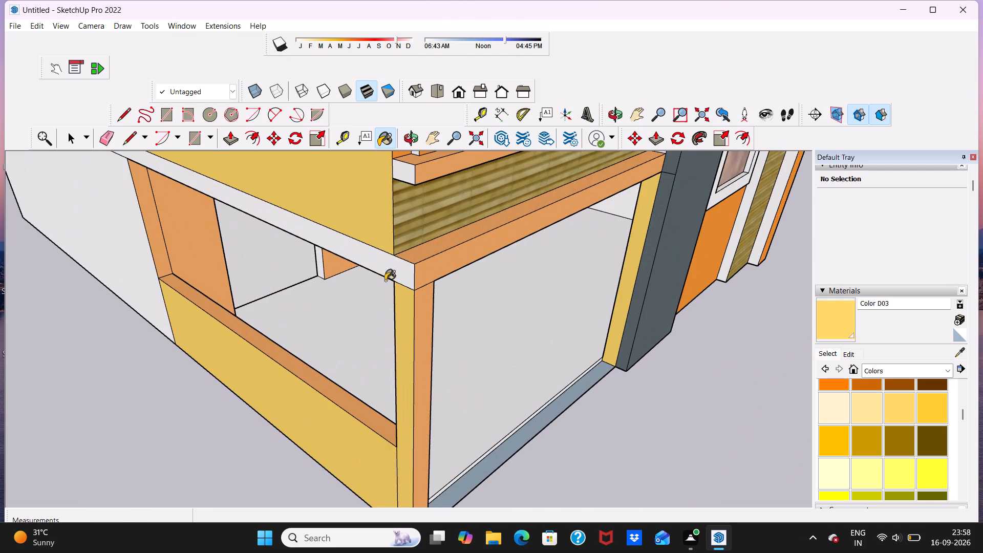
left_click(399, 268)
scroll(405, 278, "down", 16)
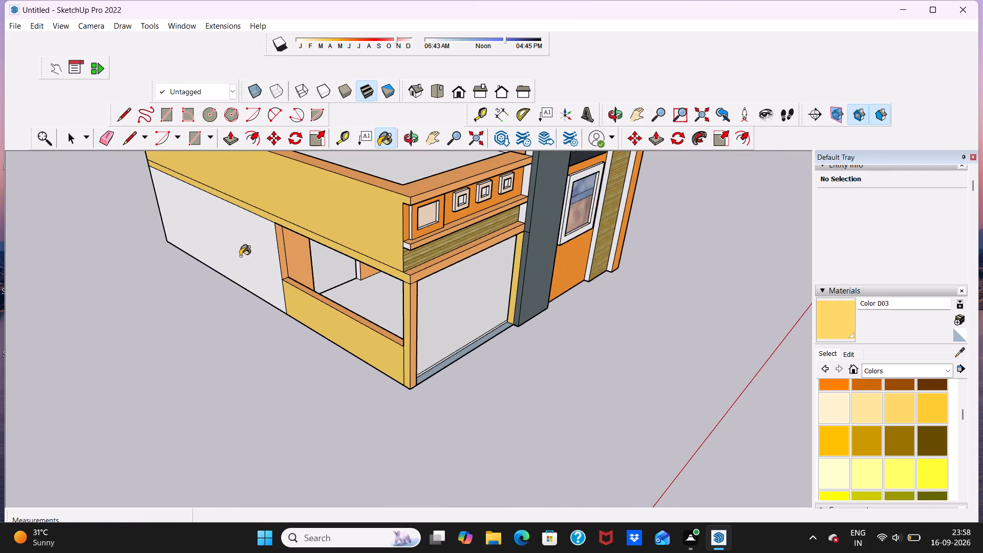
left_click(251, 253)
Paint the upper and lower faces of the house's opposite side wall with Color D03.
scroll(278, 262, "down", 12)
middle_click_drag(443, 257, 169, 282)
middle_click_drag(597, 290, 329, 290)
scroll(561, 302, "up", 6)
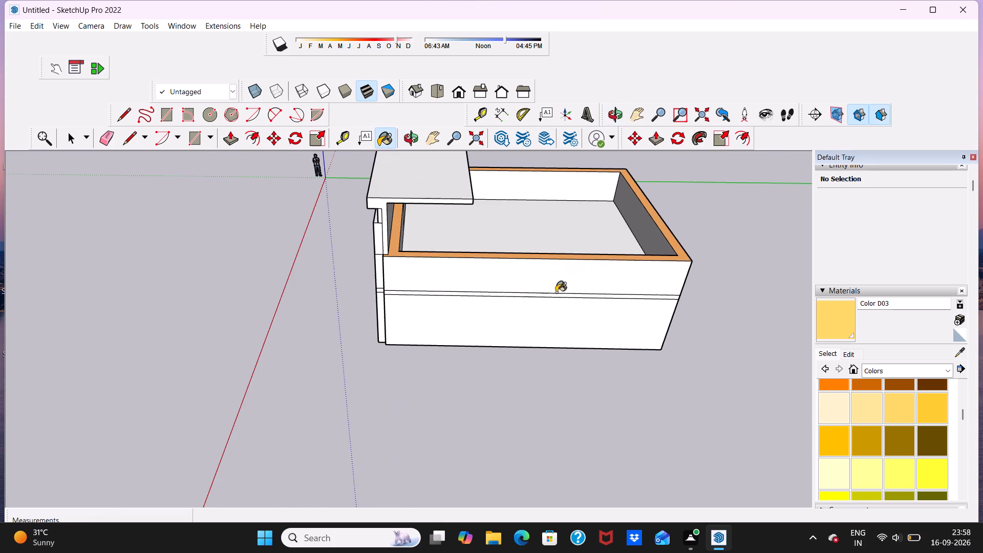
left_click(522, 281)
left_click(518, 321)
Paint the narrow side faces of the front projection and the roof slab's support and edge with Color D03.
scroll(422, 288, "up", 6)
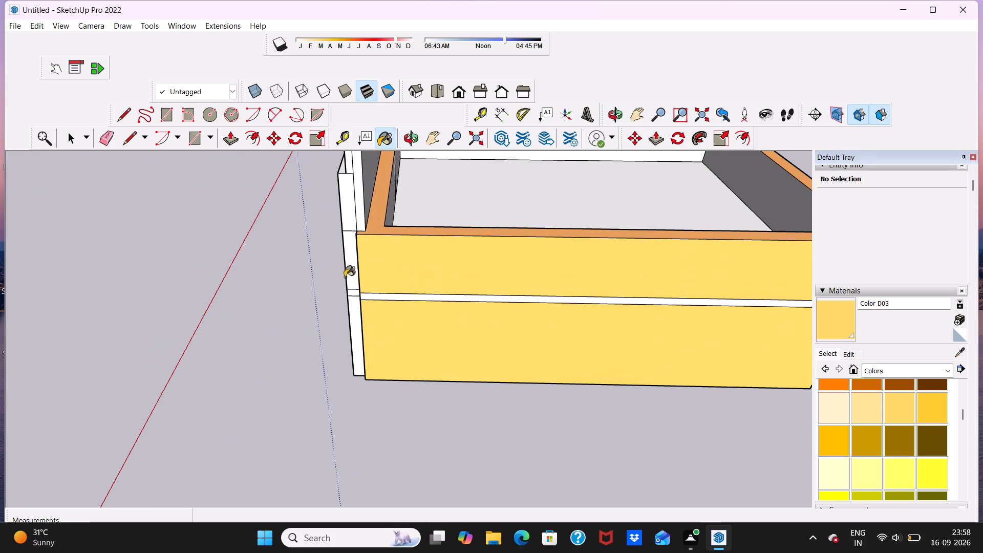
left_click(344, 268)
left_click(350, 321)
scroll(361, 318, "down", 6)
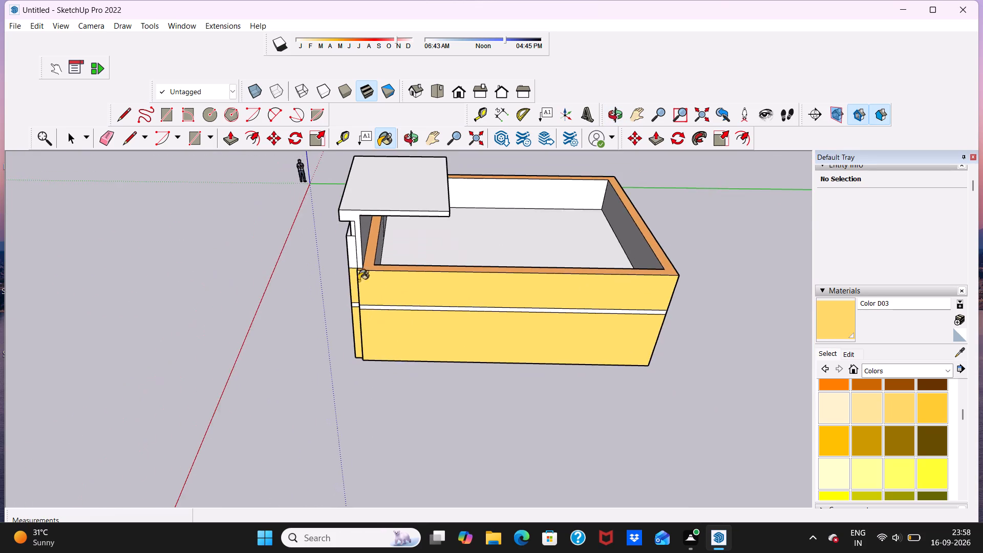
scroll(356, 251, "up", 6)
left_click(341, 250)
left_click(361, 249)
Paint the thin horizontal band across the opposite side wall and the front projection's side with Color D03.
scroll(357, 266, "down", 5)
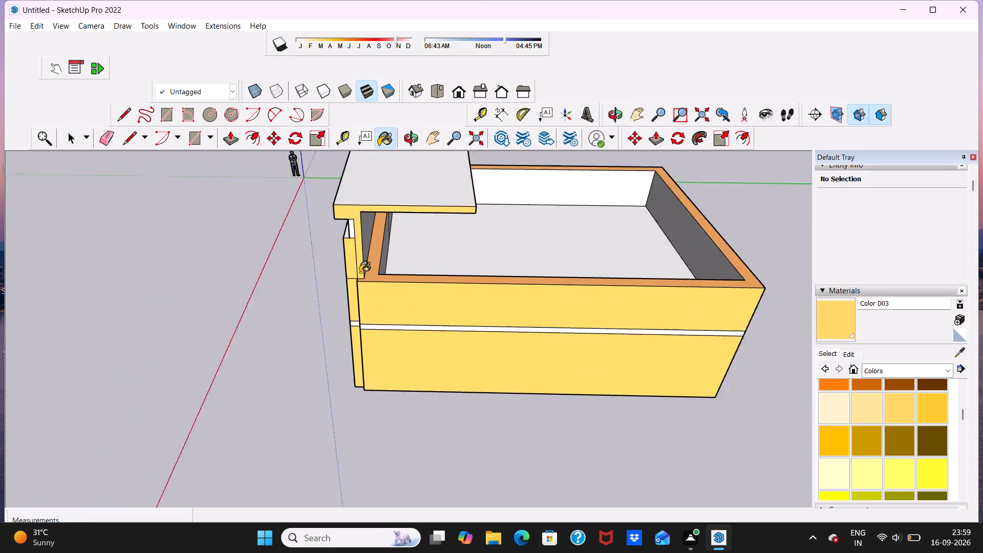
scroll(360, 272, "down", 2)
scroll(405, 312, "up", 8)
left_click(424, 310)
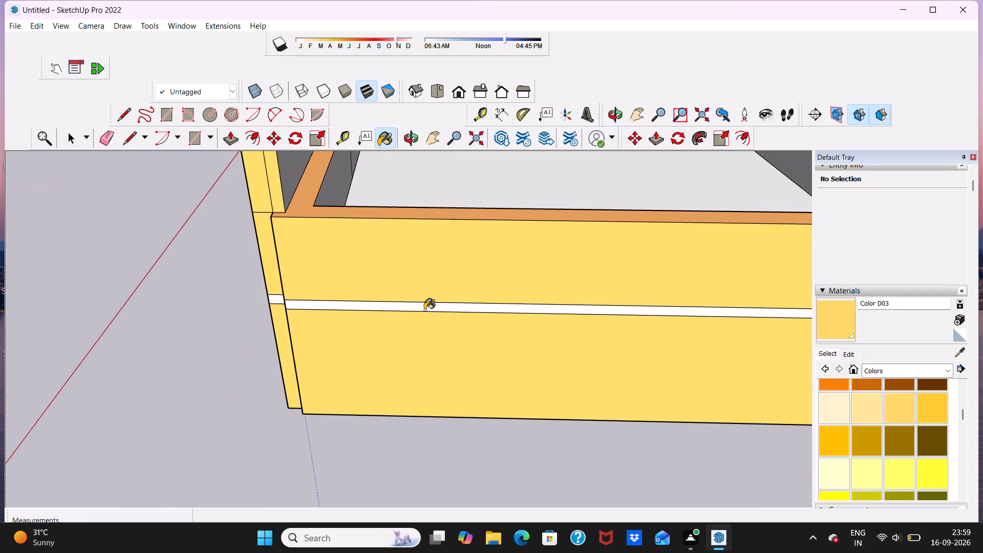
scroll(424, 310, "down", 6)
scroll(337, 293, "up", 12)
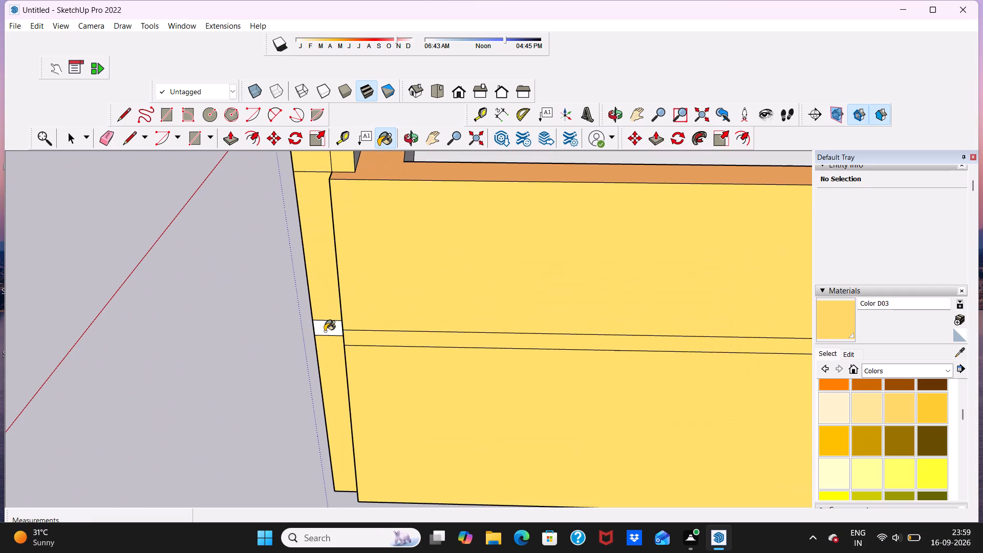
left_click(325, 331)
scroll(387, 310, "down", 11)
scroll(450, 304, "down", 8)
middle_click_drag(663, 337, 551, 338)
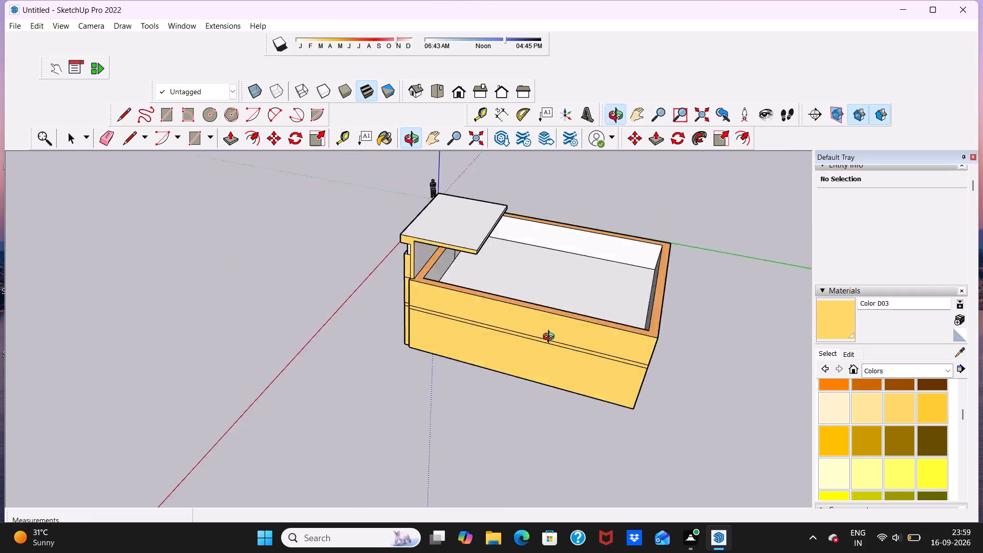
Paint the house's rear wall with Color D03: the upper face, the lower face and the thin horizontal band between them.
middle_click_drag(551, 338, 458, 275)
left_click(590, 334)
left_click(606, 389)
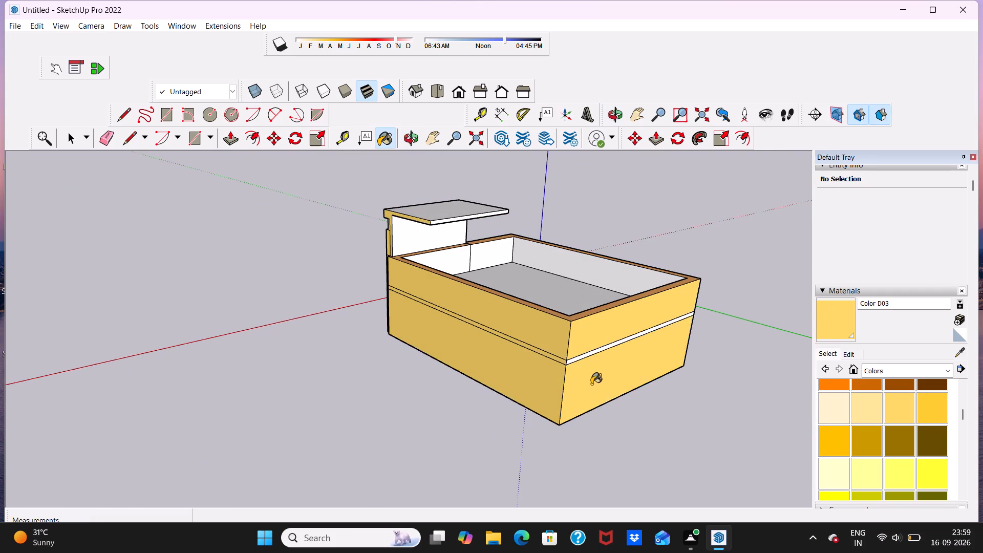
scroll(590, 368, "up", 12)
left_click(539, 347)
scroll(614, 342, "down", 15)
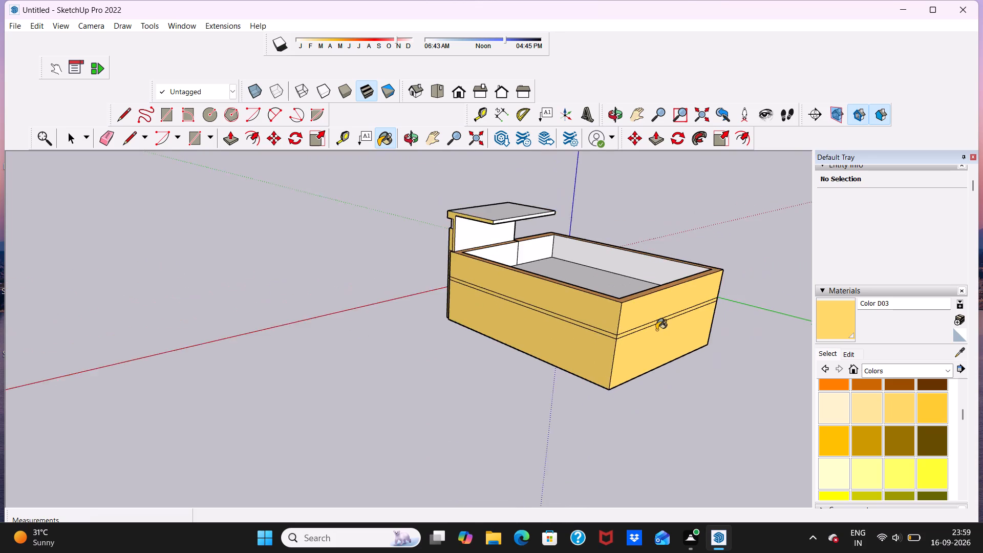
Paint the narrow front-facing strip beside the orange corner column with Color D03: lower part, upper part and the small band between.
scroll(656, 330, "down", 2)
middle_click_drag(495, 321, 786, 340)
middle_click_drag(429, 299, 507, 315)
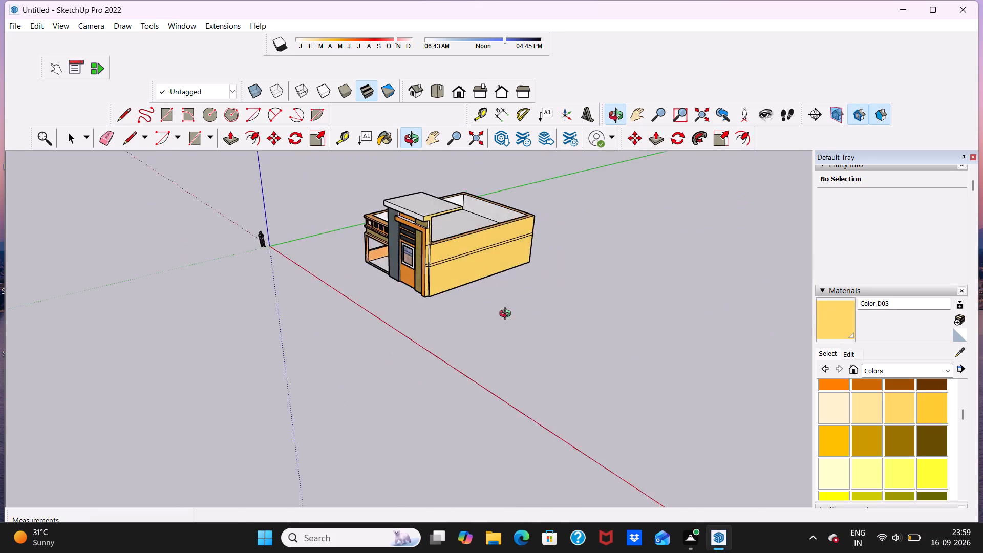
middle_click_drag(507, 315, 696, 306)
scroll(419, 271, "up", 17)
left_click(417, 268)
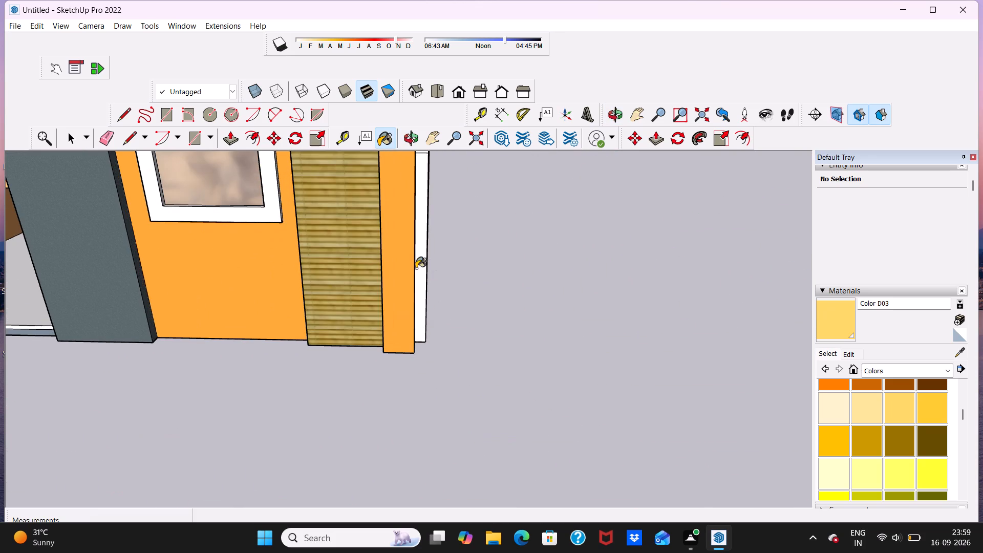
scroll(427, 281, "down", 7)
scroll(429, 266, "up", 12)
left_click(425, 269)
scroll(425, 270, "down", 3)
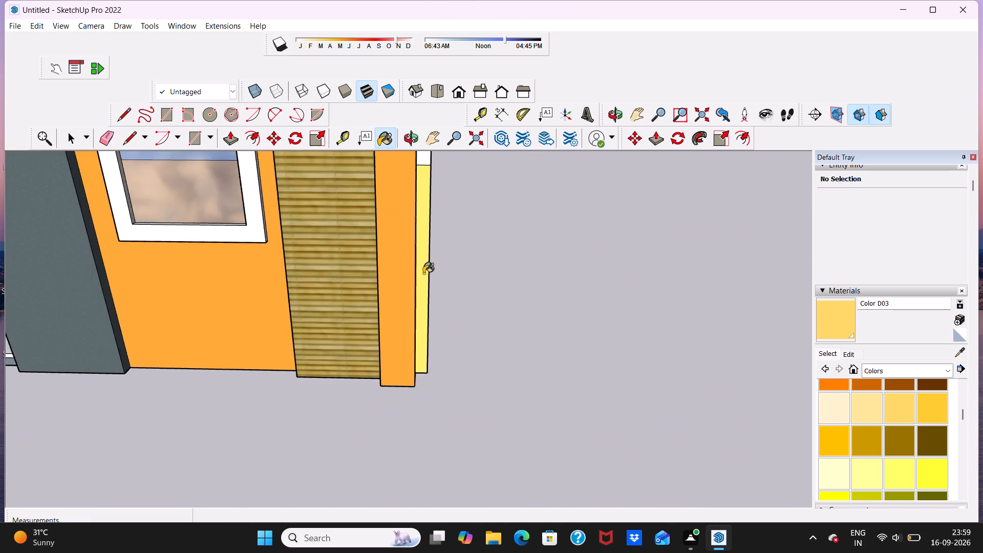
scroll(423, 273, "down", 9)
scroll(414, 189, "up", 9)
left_click(408, 212)
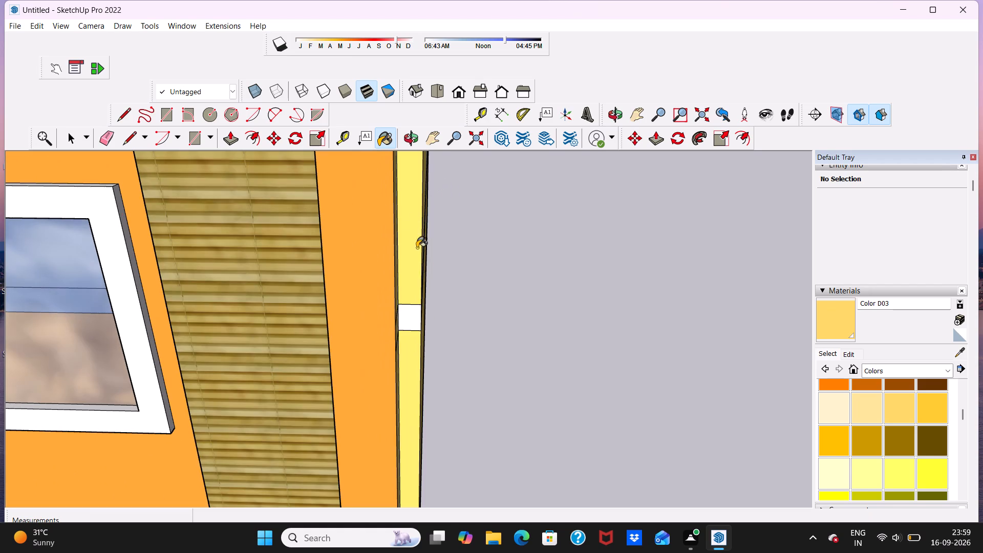
left_click(411, 321)
scroll(440, 316, "down", 19)
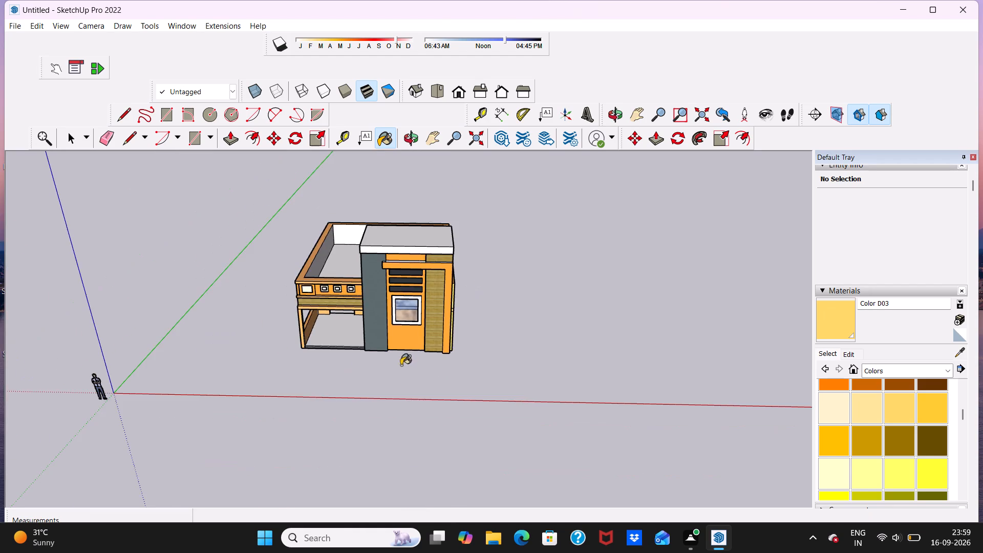
Paint the white rectangular panel at the outer end of the low wing's front parapet with Color D03.
middle_click_drag(399, 367, 425, 294)
scroll(364, 348, "up", 8)
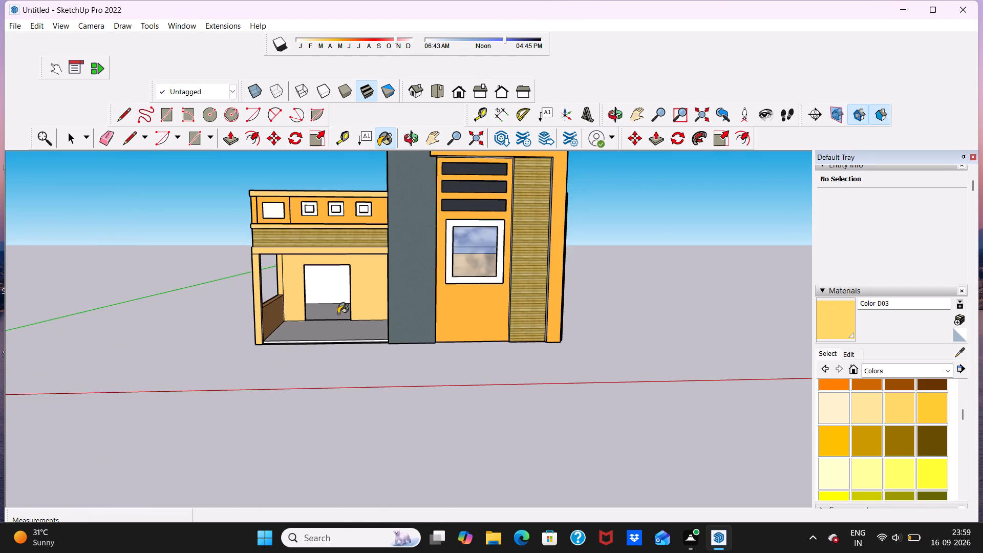
scroll(294, 214, "up", 7)
left_click(265, 214)
scroll(275, 244, "down", 5)
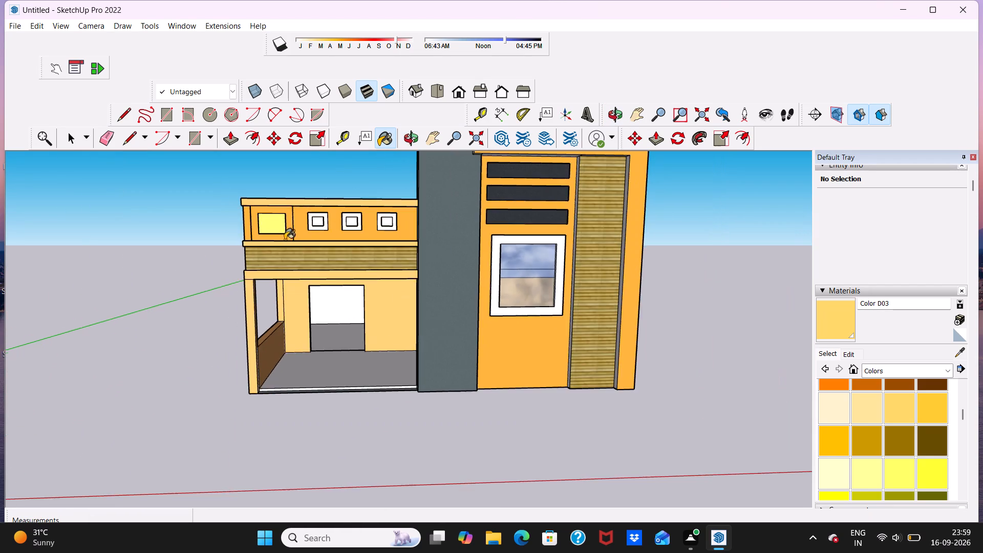
scroll(285, 240, "down", 2)
Paint the front edge of the roof slab above the tall front projection with Color D03.
scroll(297, 240, "down", 4)
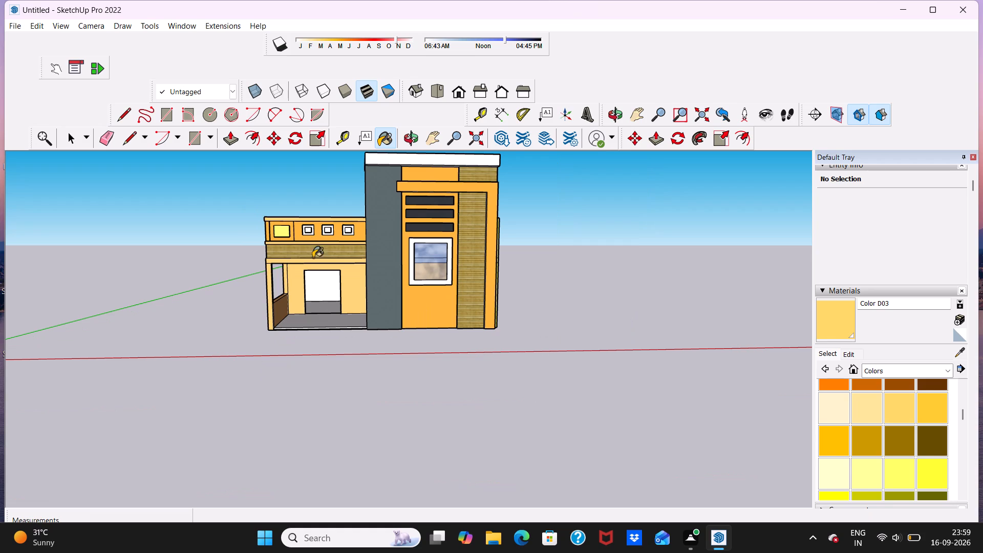
scroll(360, 238, "up", 4)
scroll(358, 238, "down", 8)
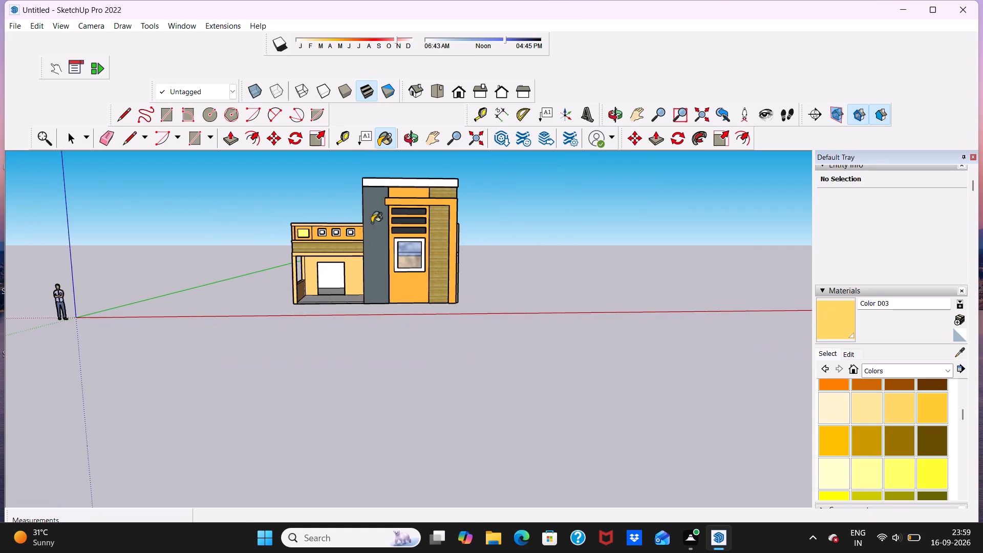
scroll(453, 178, "up", 9)
left_click(430, 172)
scroll(434, 175, "down", 9)
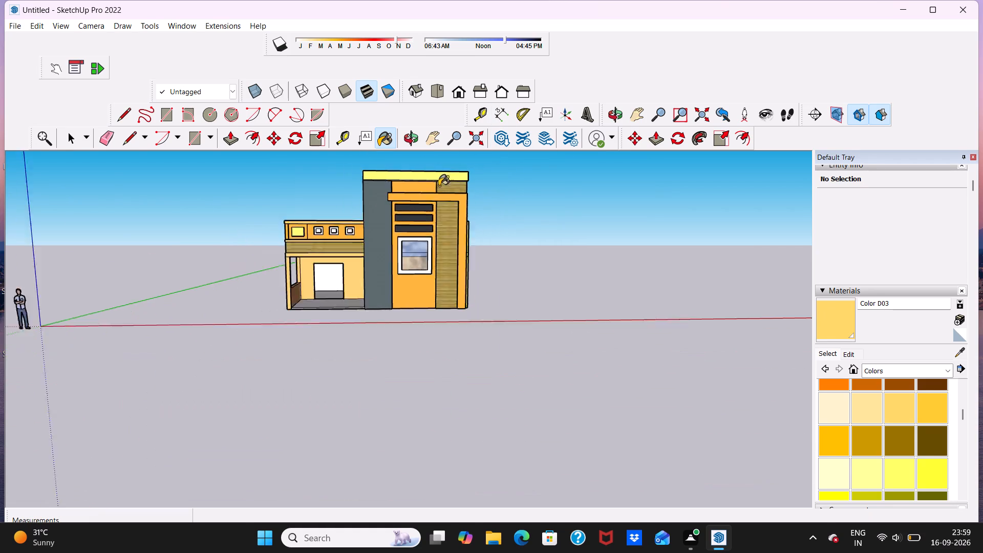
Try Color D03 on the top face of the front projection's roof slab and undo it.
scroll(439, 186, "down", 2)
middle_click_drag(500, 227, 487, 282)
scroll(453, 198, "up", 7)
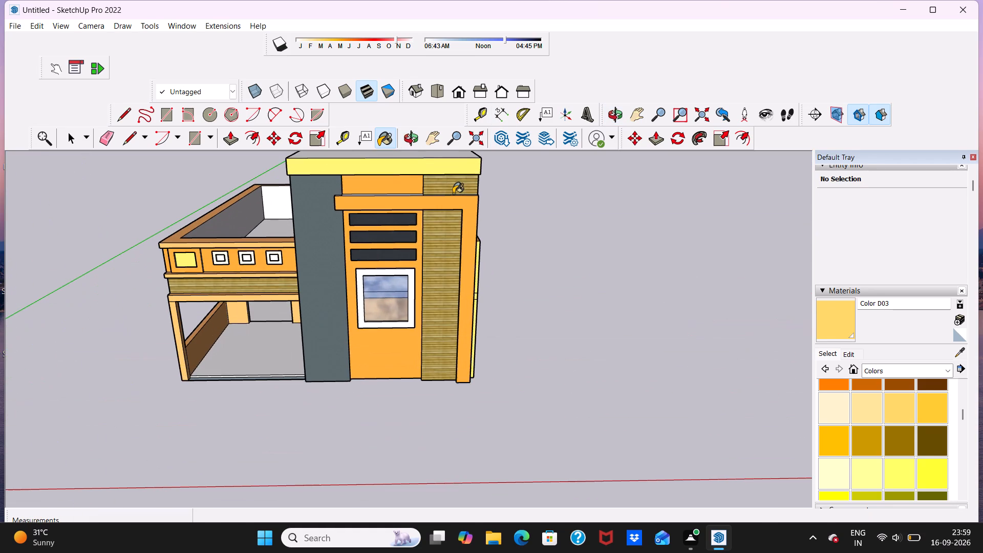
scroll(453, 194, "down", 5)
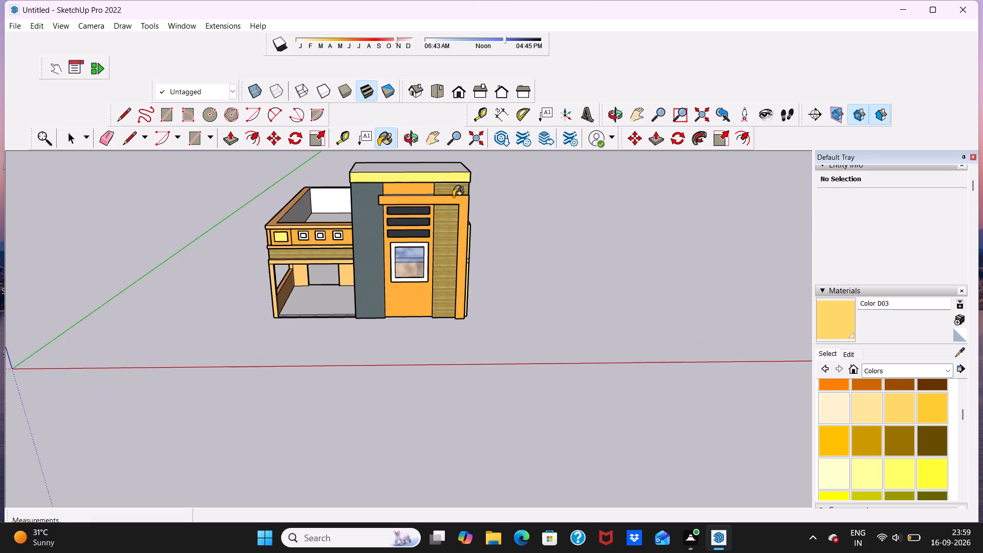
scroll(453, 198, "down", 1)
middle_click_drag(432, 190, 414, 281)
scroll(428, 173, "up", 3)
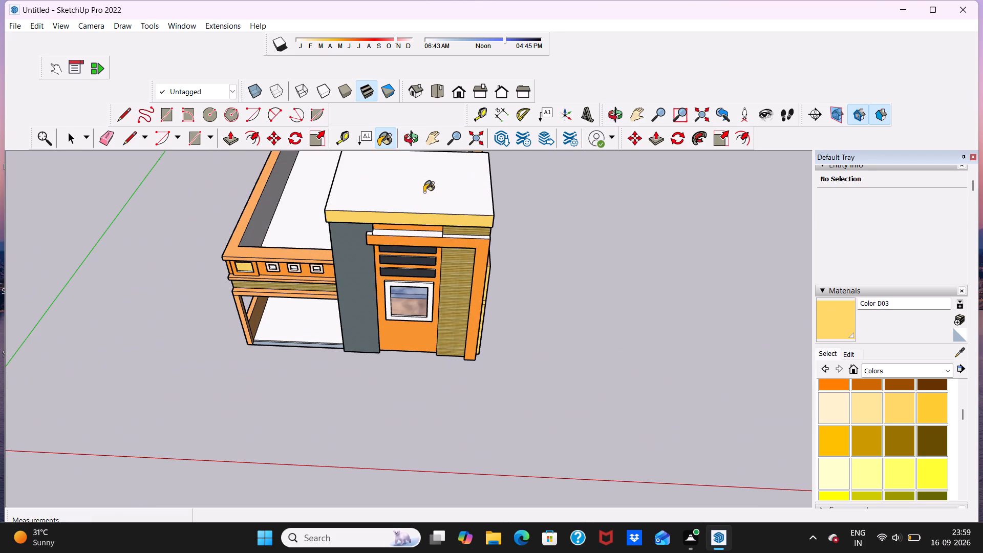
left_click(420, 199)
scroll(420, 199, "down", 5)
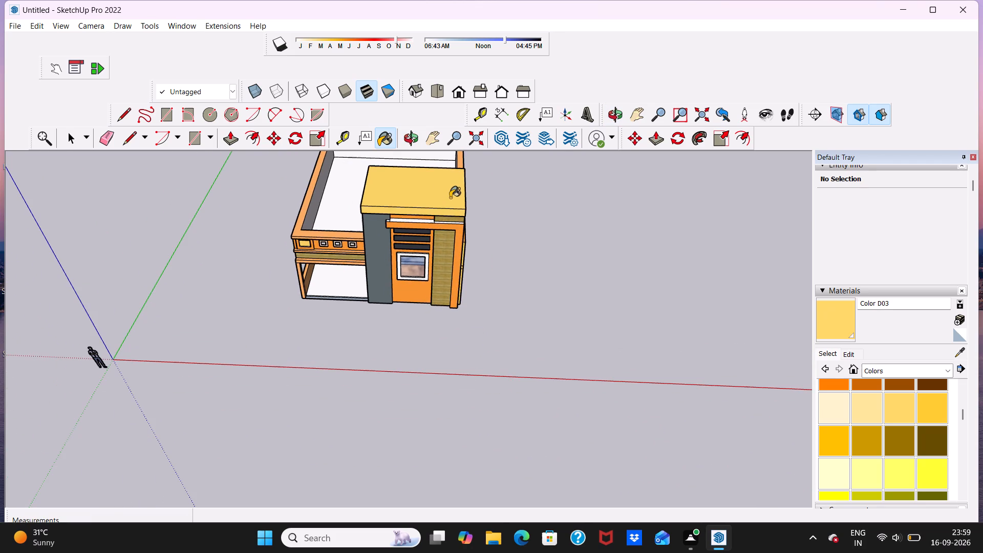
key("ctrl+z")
Examine the painted front facade and the roof slab from eye level and from above.
scroll(434, 215, "down", 4)
middle_click_drag(457, 323, 464, 282)
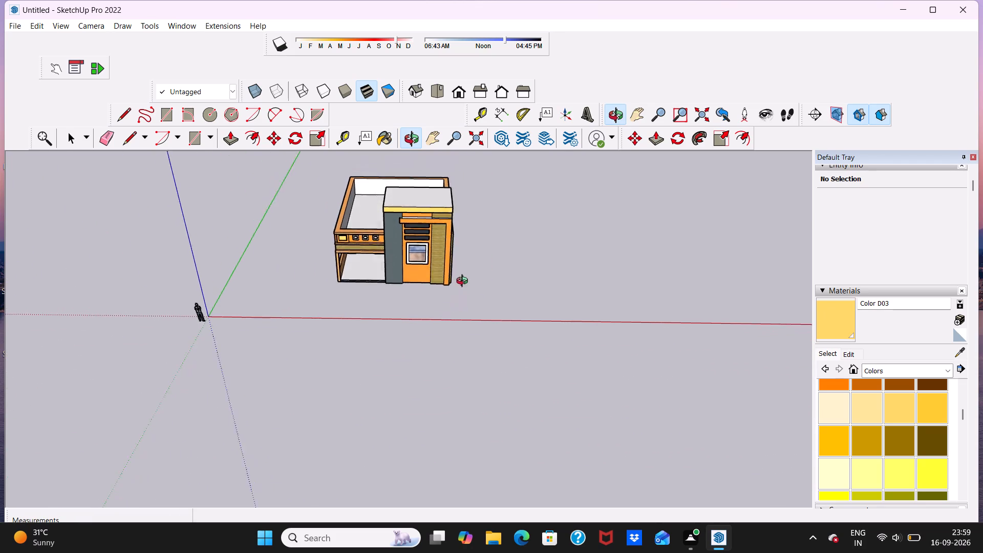
middle_click_drag(464, 282, 464, 208)
scroll(400, 286, "up", 9)
middle_click_drag(366, 290, 374, 274)
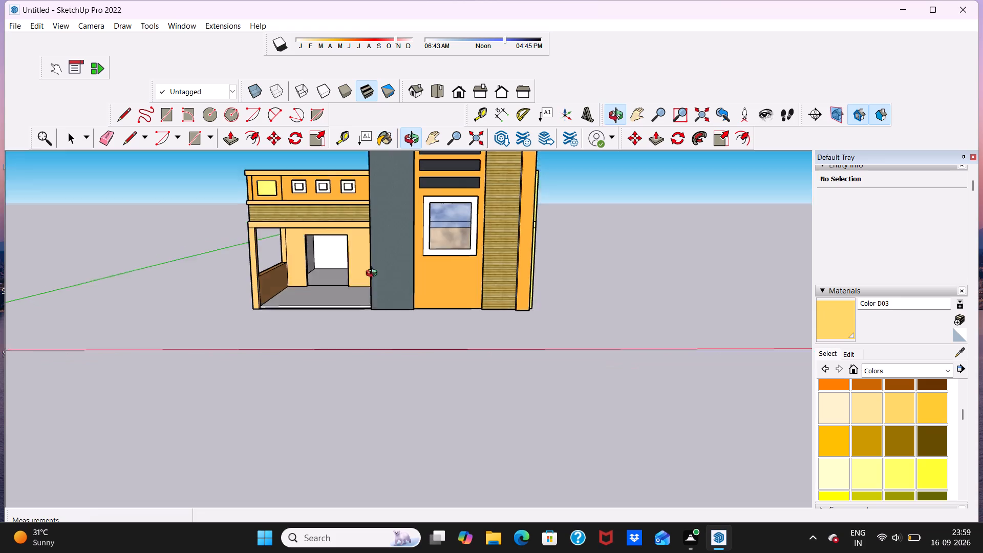
middle_click_drag(374, 274, 375, 270)
scroll(374, 271, "down", 3)
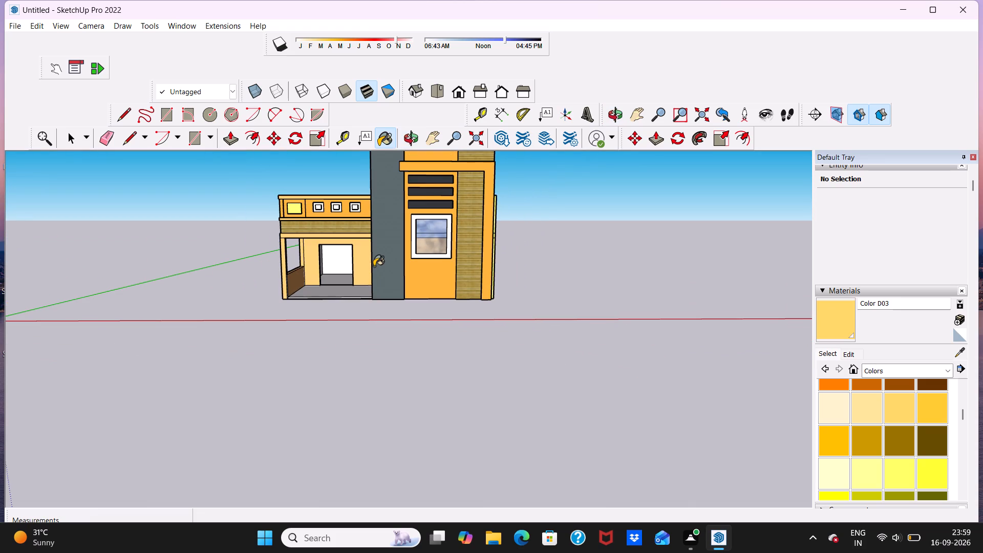
key("space")
middle_click_drag(399, 206, 376, 308)
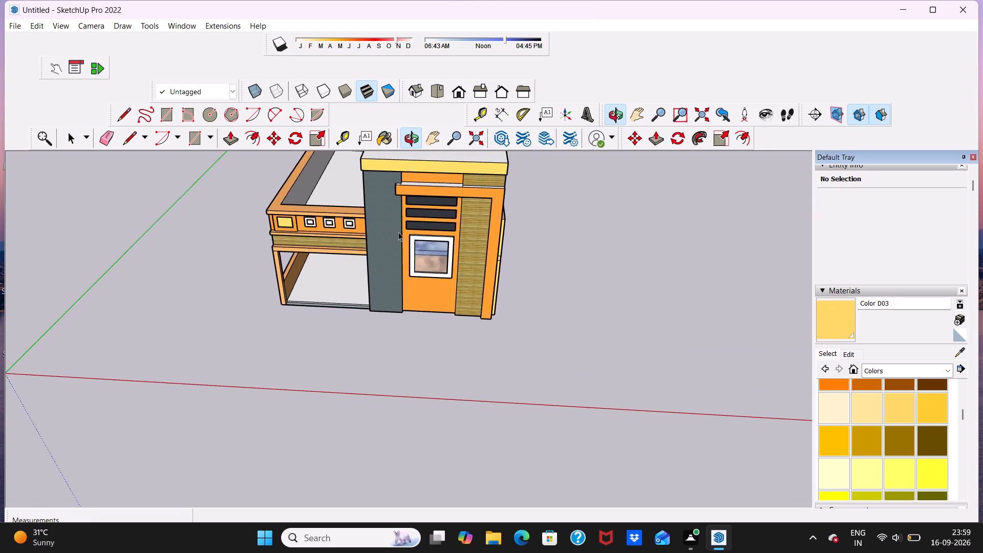
scroll(400, 230, "down", 6)
scroll(417, 200, "up", 13)
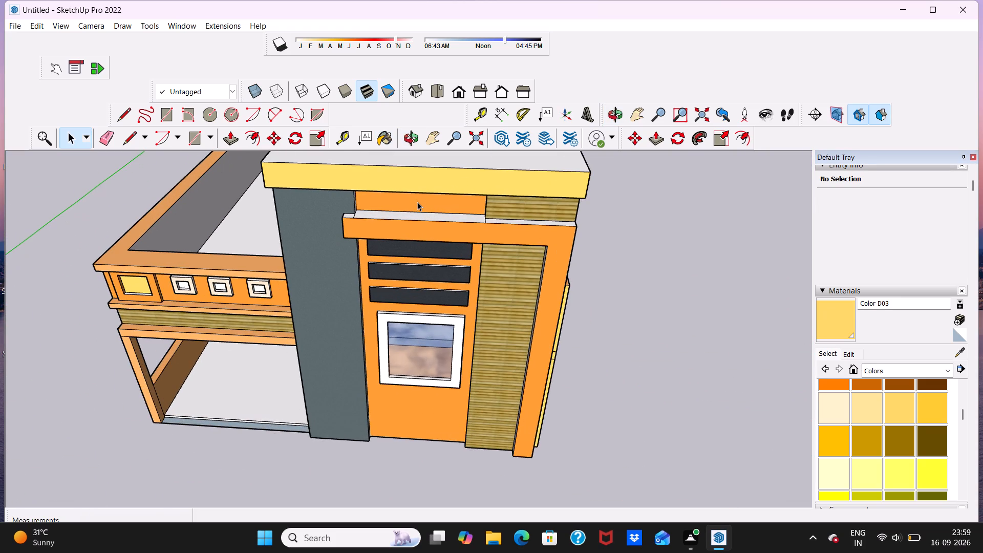
scroll(417, 206, "down", 3)
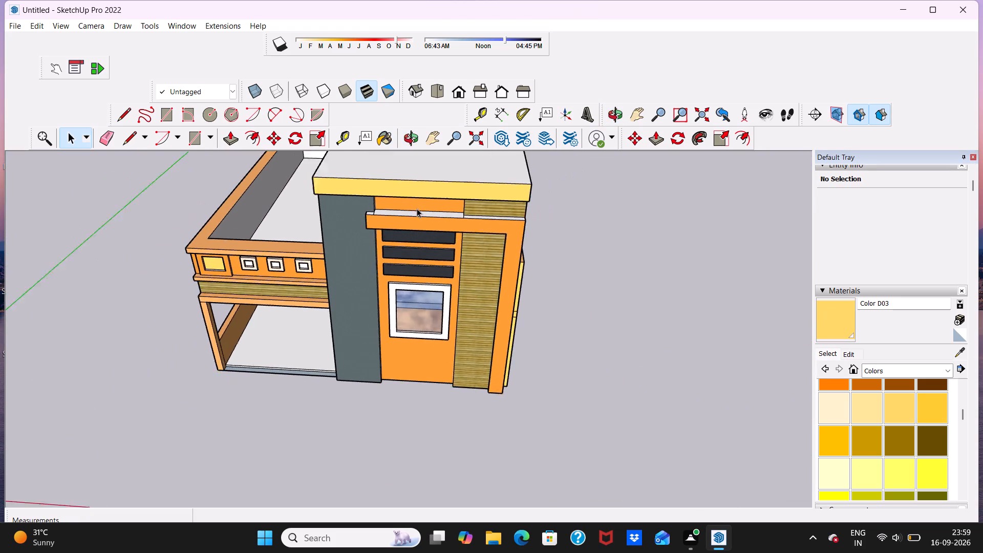
scroll(417, 208, "down", 8)
middle_click_drag(391, 218, 418, 175)
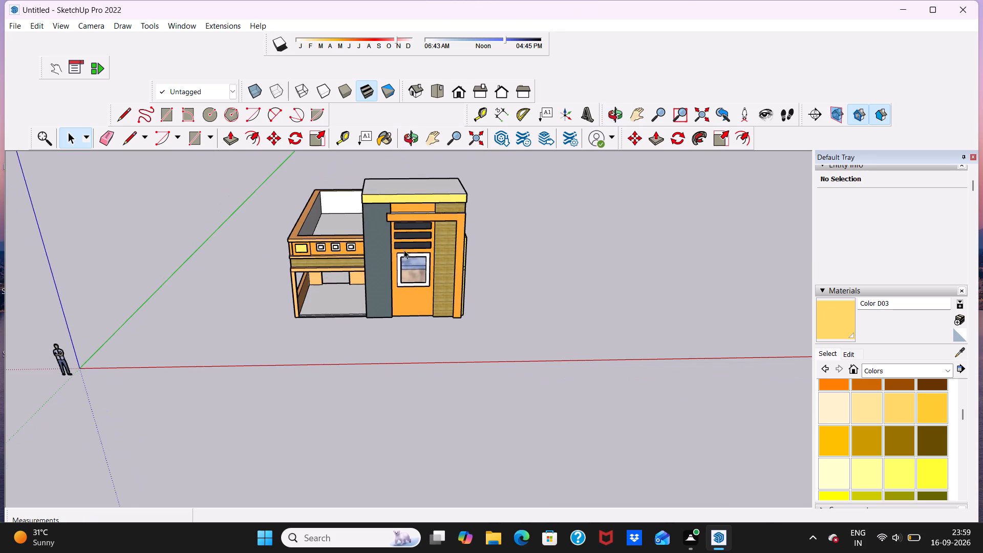
middle_click_drag(398, 270, 413, 198)
scroll(398, 210, "up", 5)
middle_click_drag(393, 214, 373, 216)
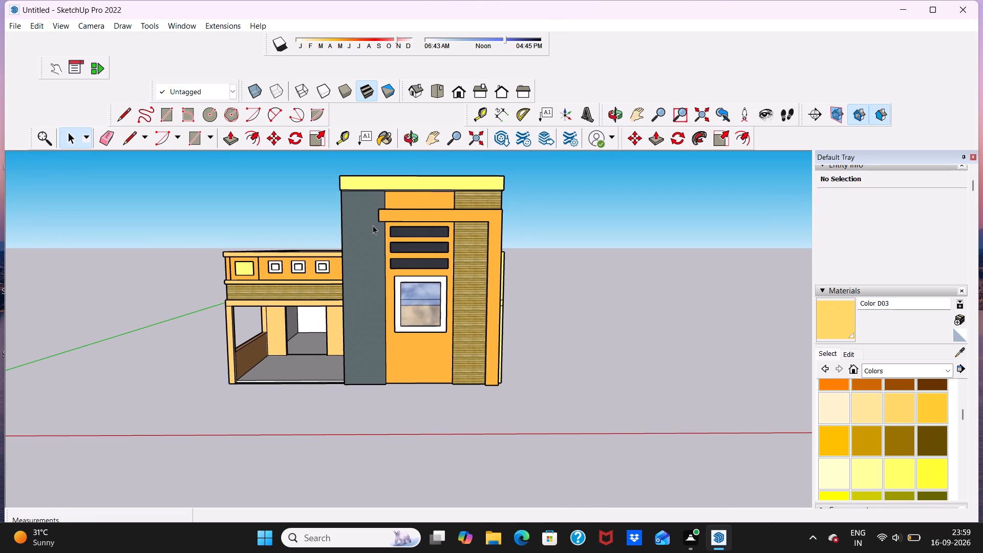
scroll(374, 222, "down", 4)
scroll(341, 162, "up", 4)
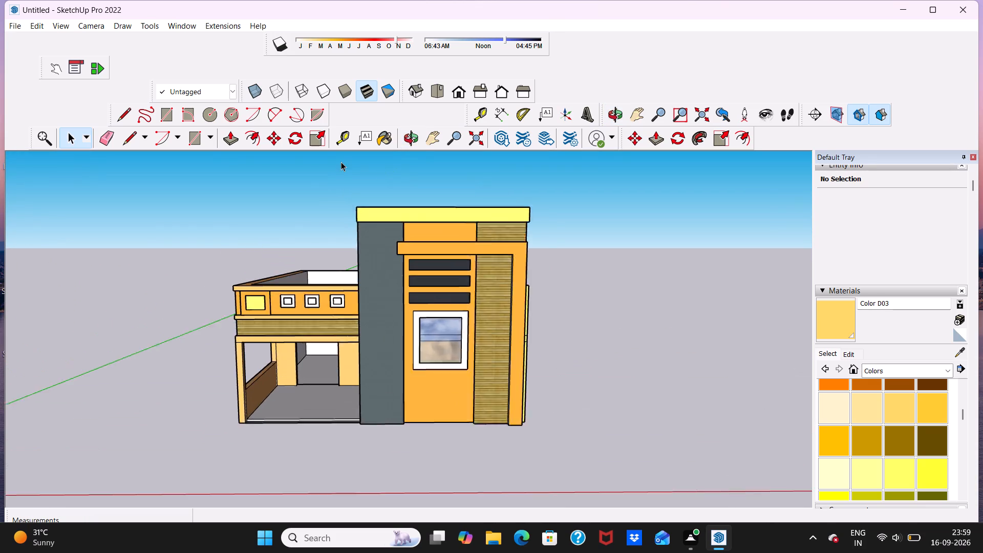
scroll(341, 162, "up", 1)
middle_click_drag(391, 222, 392, 348)
scroll(409, 260, "up", 2)
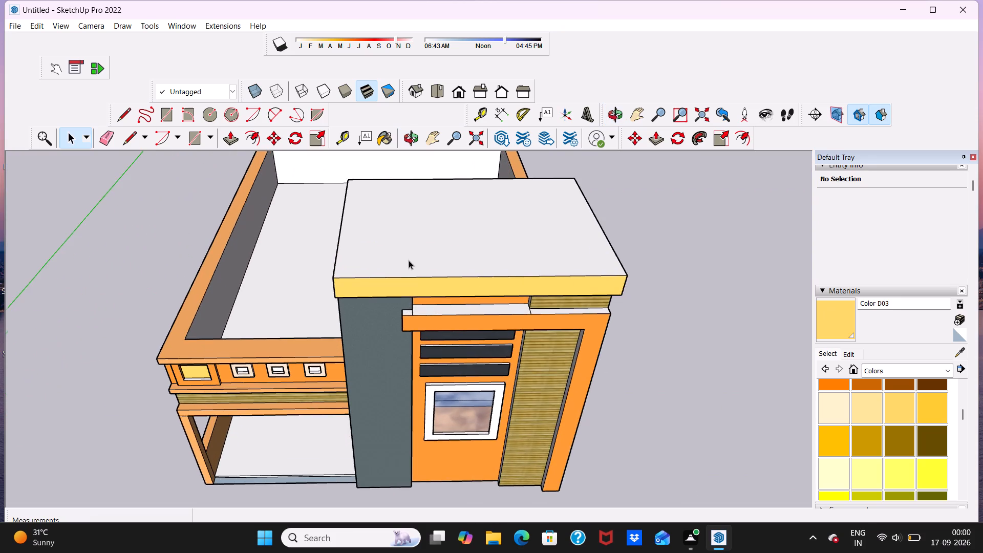
scroll(409, 260, "up", 5)
middle_click_drag(374, 280, 374, 328)
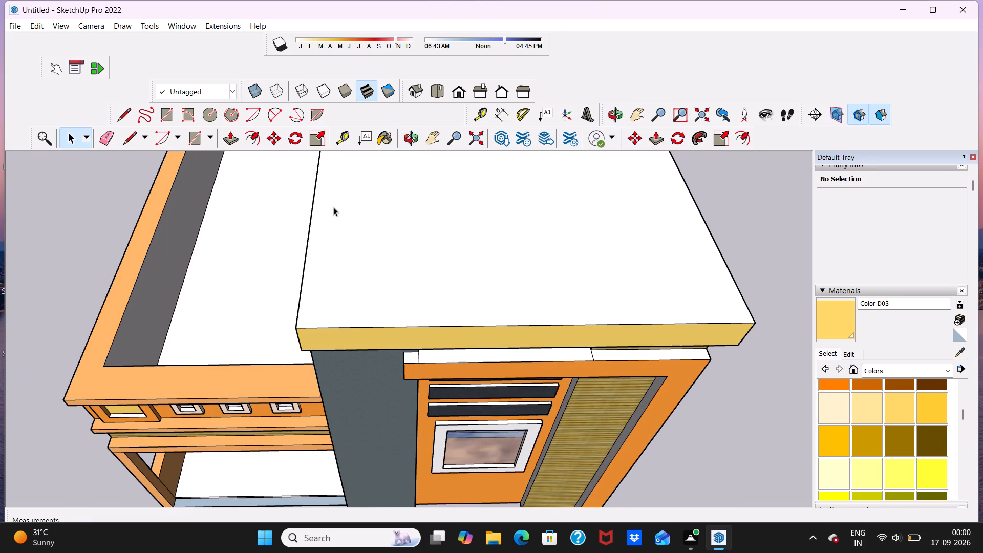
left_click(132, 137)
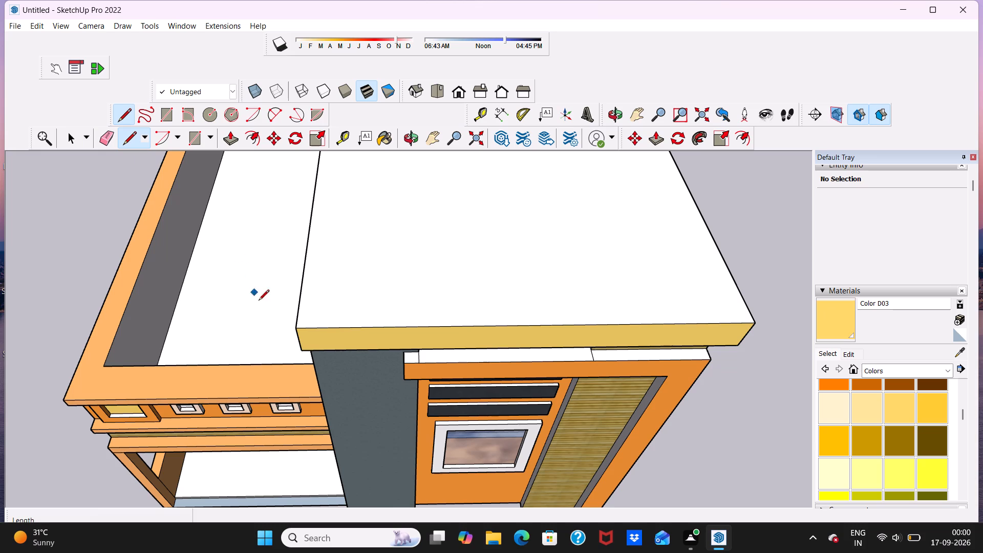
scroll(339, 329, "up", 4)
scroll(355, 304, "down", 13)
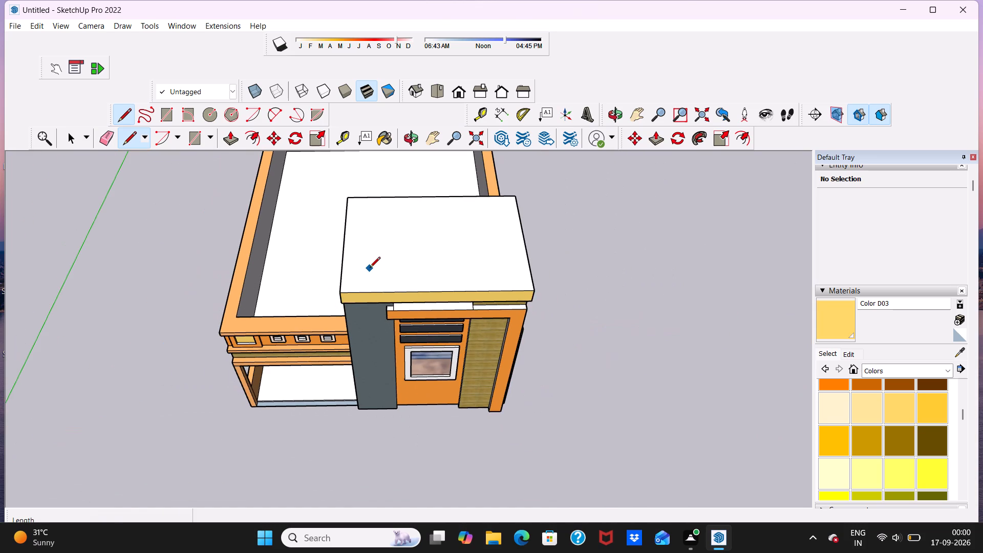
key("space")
Paint the top face of the front projection's roof slab with Color D03.
middle_click_drag(357, 343, 393, 200)
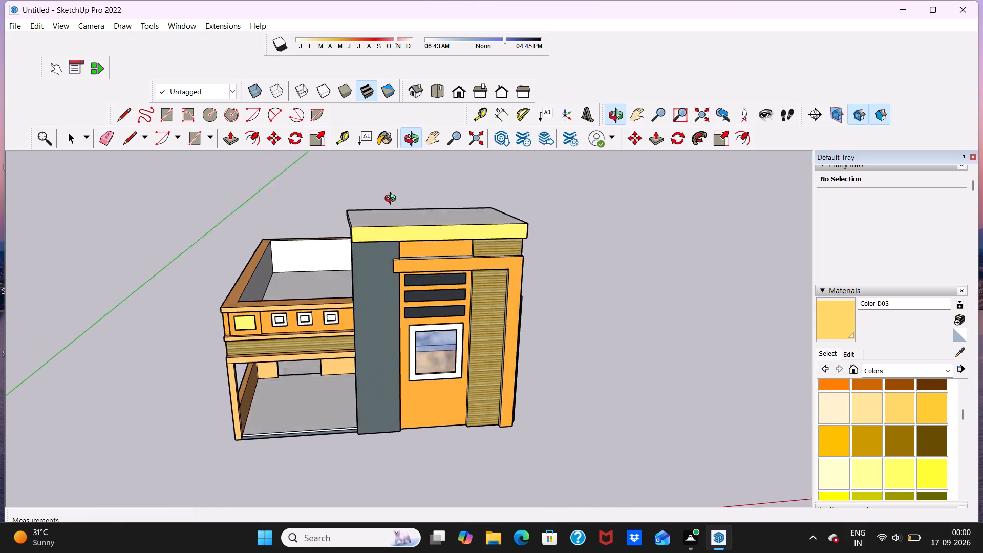
middle_click_drag(393, 200, 401, 186)
middle_click_drag(370, 312, 314, 276)
scroll(333, 301, "up", 2)
scroll(388, 283, "down", 3)
middle_click_drag(379, 304, 409, 306)
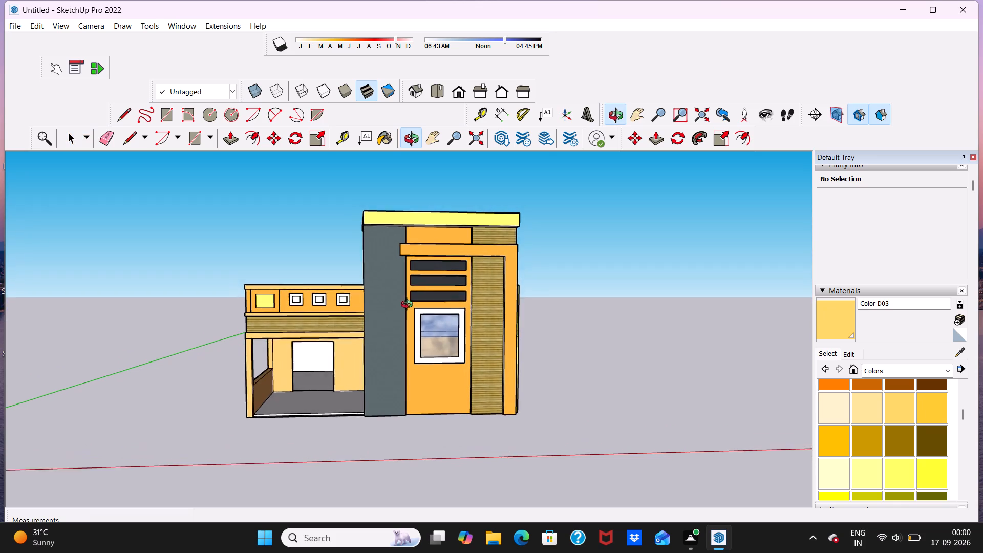
middle_click_drag(409, 306, 410, 307)
middle_click_drag(402, 238, 375, 349)
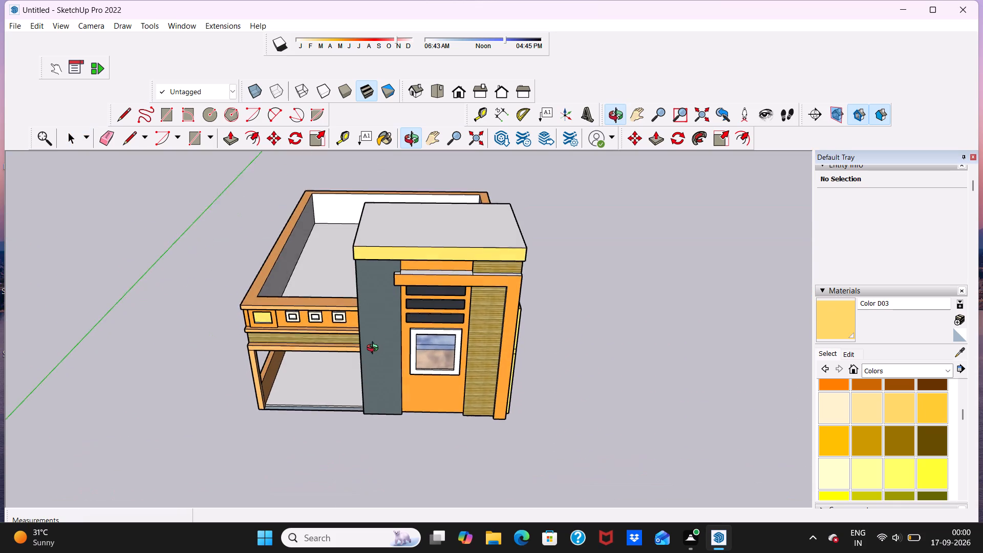
middle_click_drag(375, 349, 372, 371)
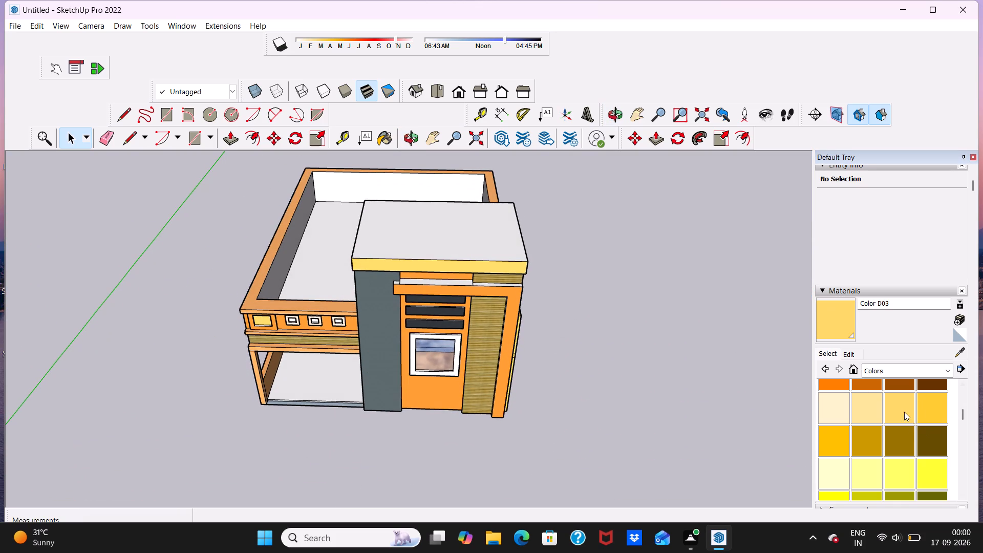
left_click(826, 310)
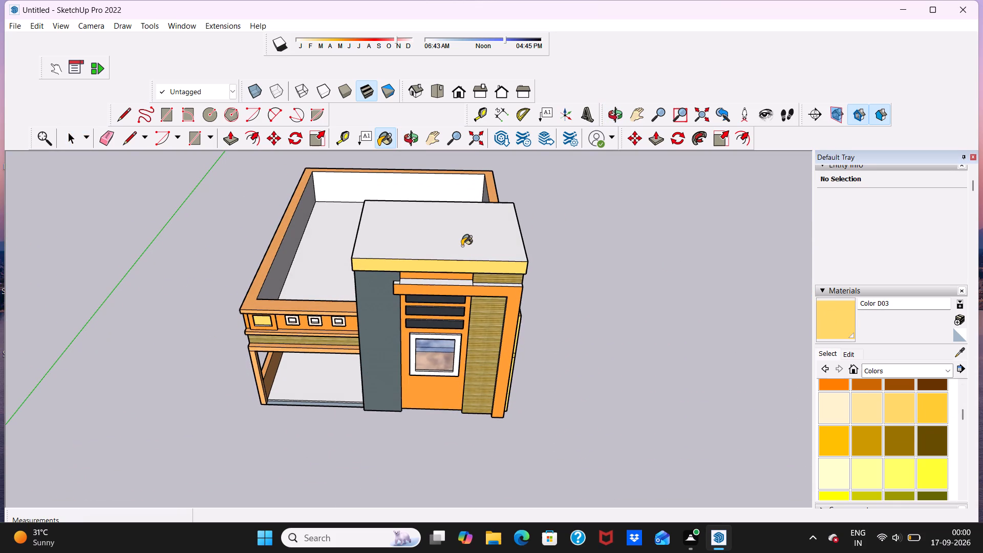
left_click(449, 254)
scroll(483, 237, "down", 4)
middle_click_drag(374, 240, 519, 228)
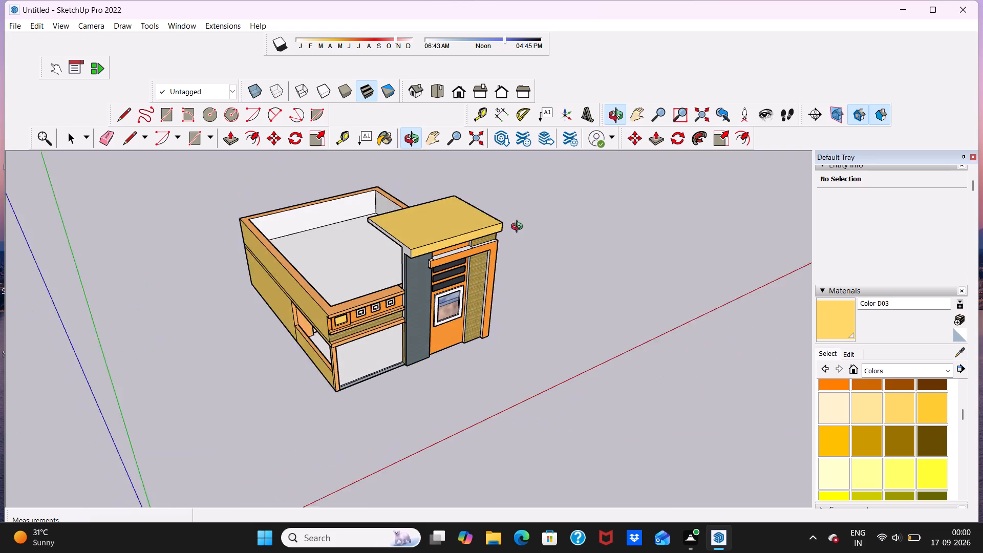
Paint the edge of the front projection's roof slab on the carport side with Color D03.
middle_click_drag(519, 228, 530, 225)
scroll(417, 252, "up", 11)
left_click(403, 243)
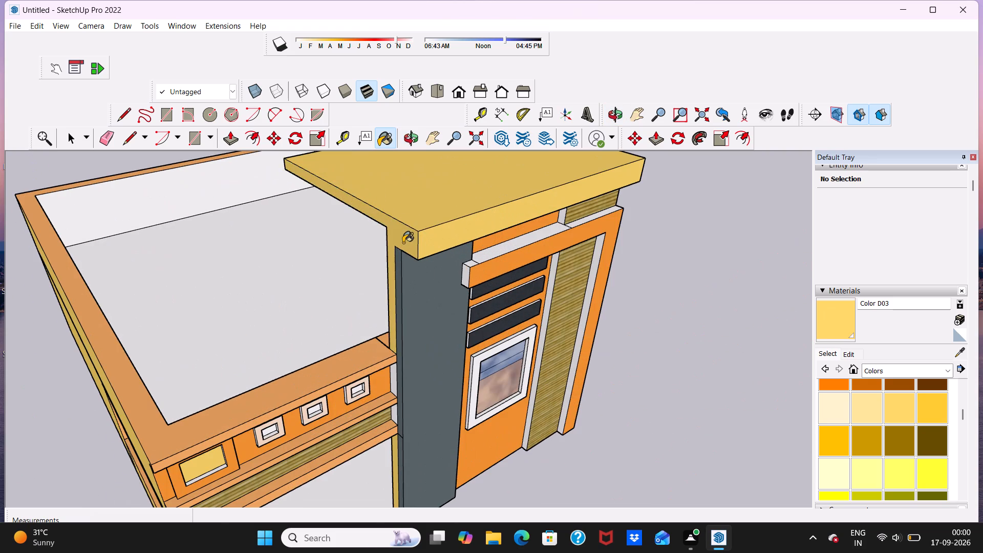
Paint the rear edge of the front projection's roof slab with Color D03.
scroll(403, 242, "down", 11)
middle_click_drag(571, 214, 193, 183)
scroll(490, 278, "up", 2)
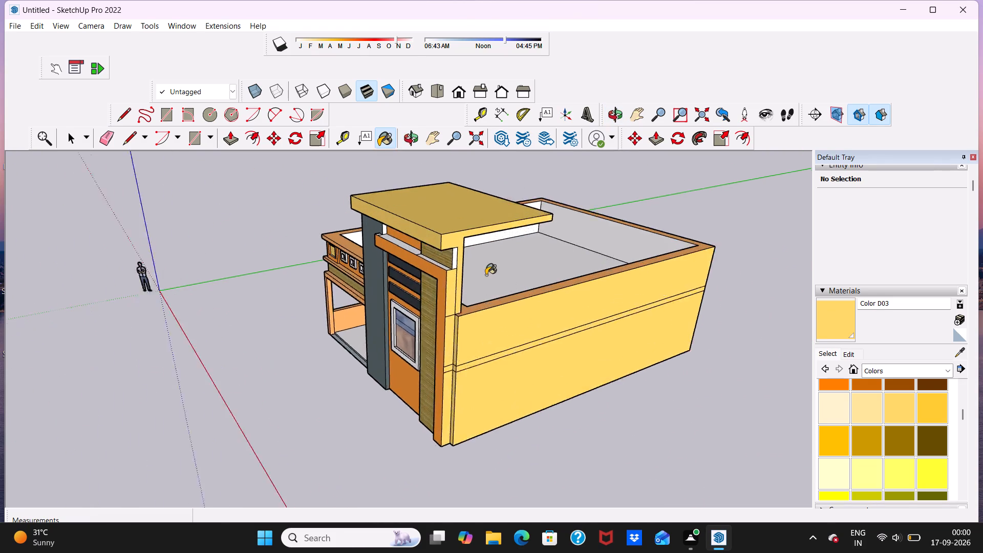
scroll(486, 275, "up", 3)
middle_click_drag(537, 256, 237, 244)
scroll(290, 217, "down", 3)
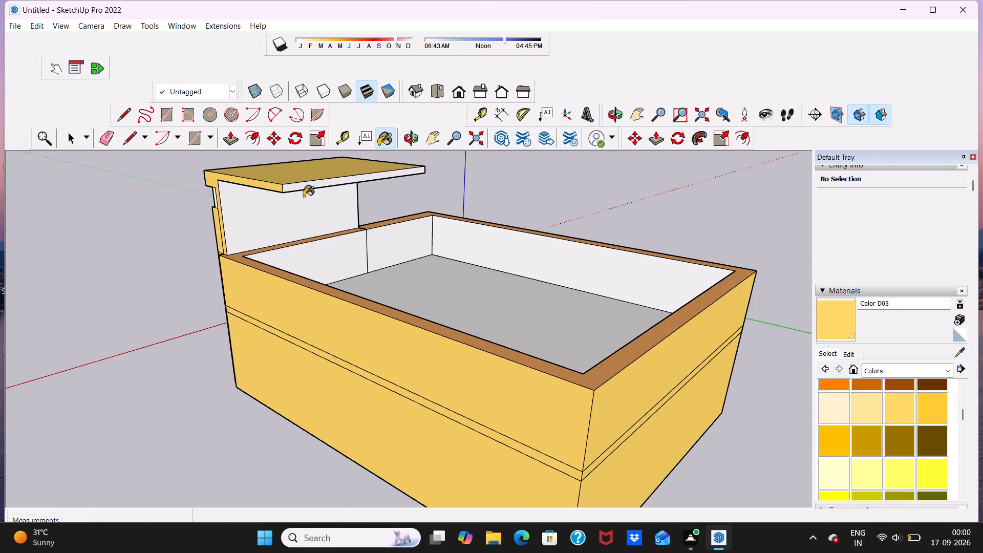
scroll(340, 160, "up", 5)
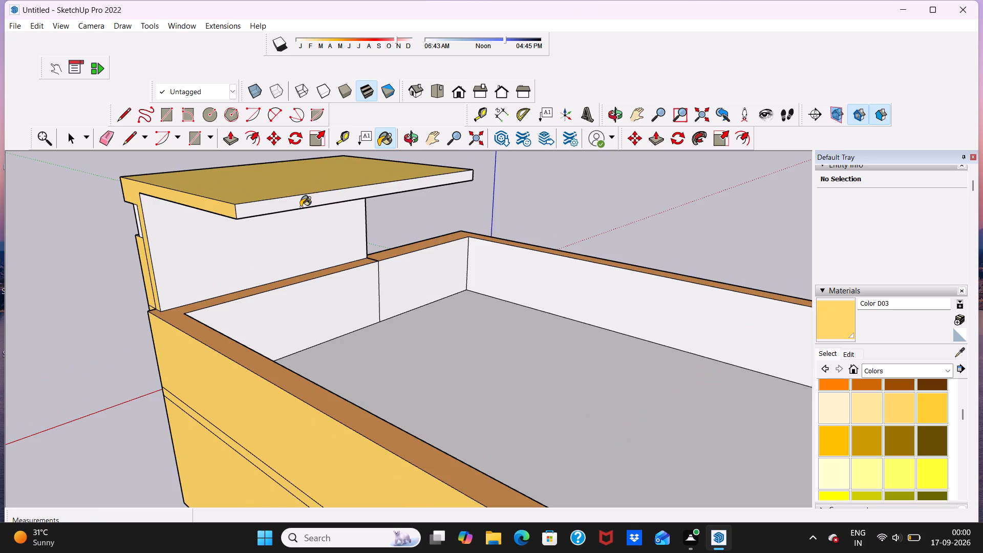
left_click(301, 207)
Paint the narrow white side face of the textured strip just below the roof slab with Color D03.
scroll(338, 209, "down", 12)
middle_click_drag(270, 228, 294, 243)
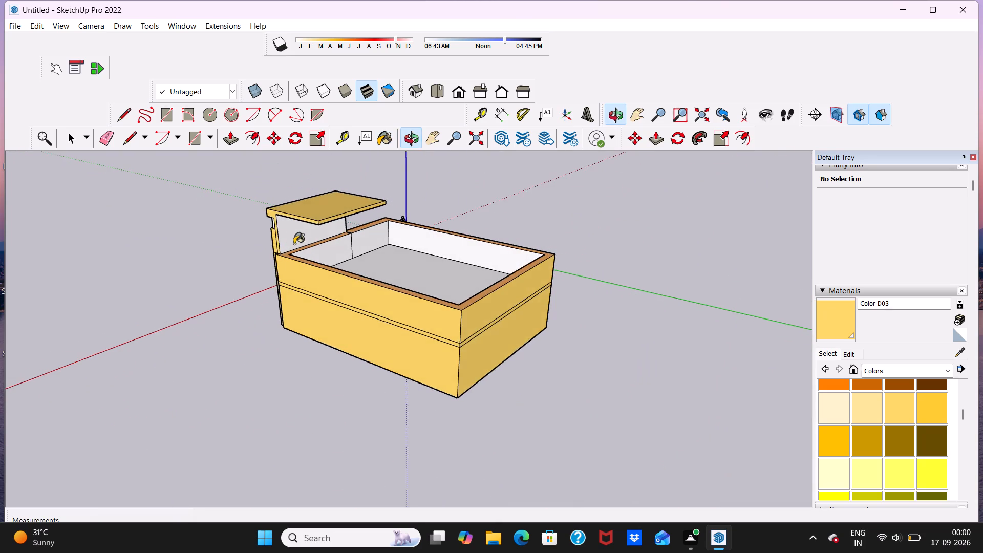
scroll(310, 243, "up", 5)
scroll(278, 244, "down", 6)
middle_click_drag(274, 241, 498, 201)
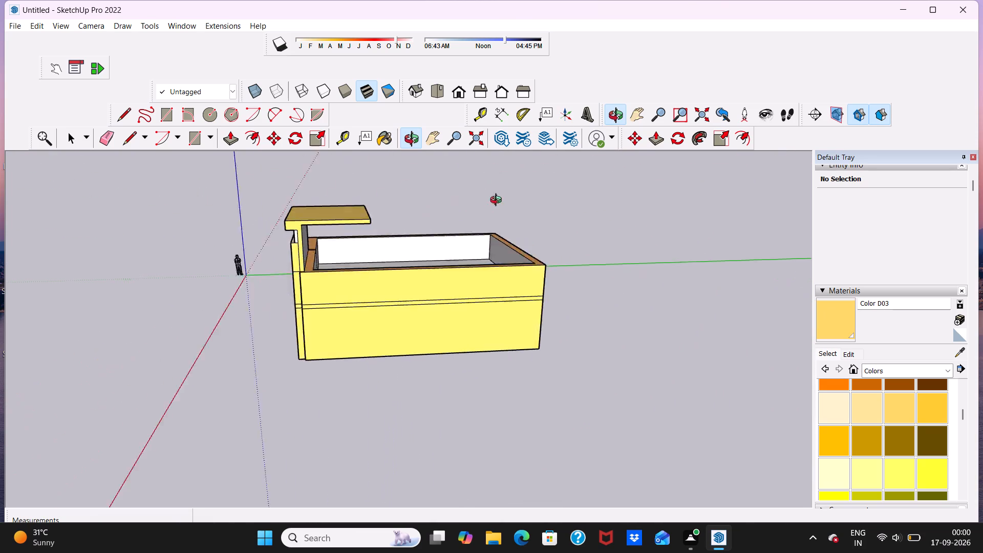
middle_click_drag(498, 201, 579, 178)
scroll(387, 231, "down", 5)
scroll(390, 216, "up", 15)
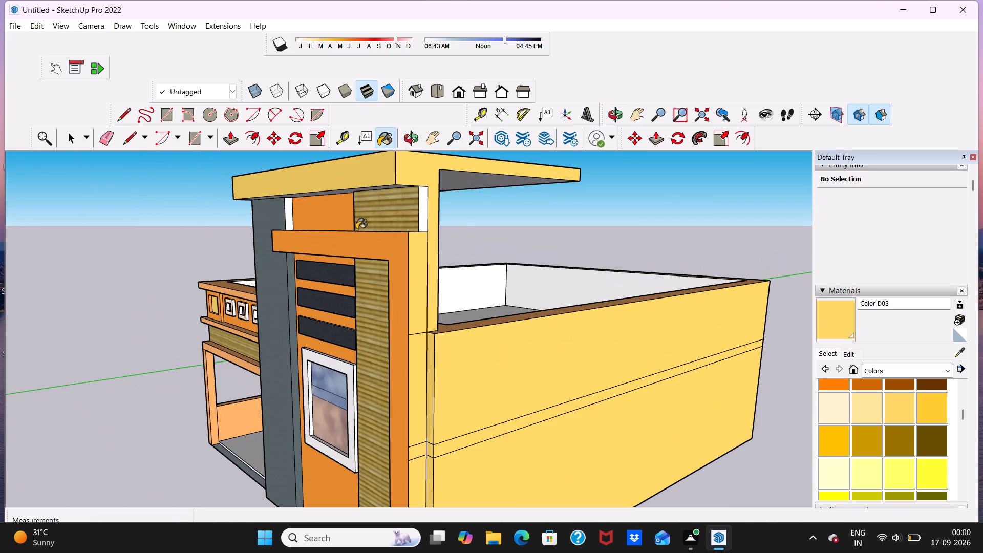
left_click(425, 216)
Examine the front facade, from the carport opening to the window and textured strip, at several distances and angles.
scroll(434, 216, "down", 6)
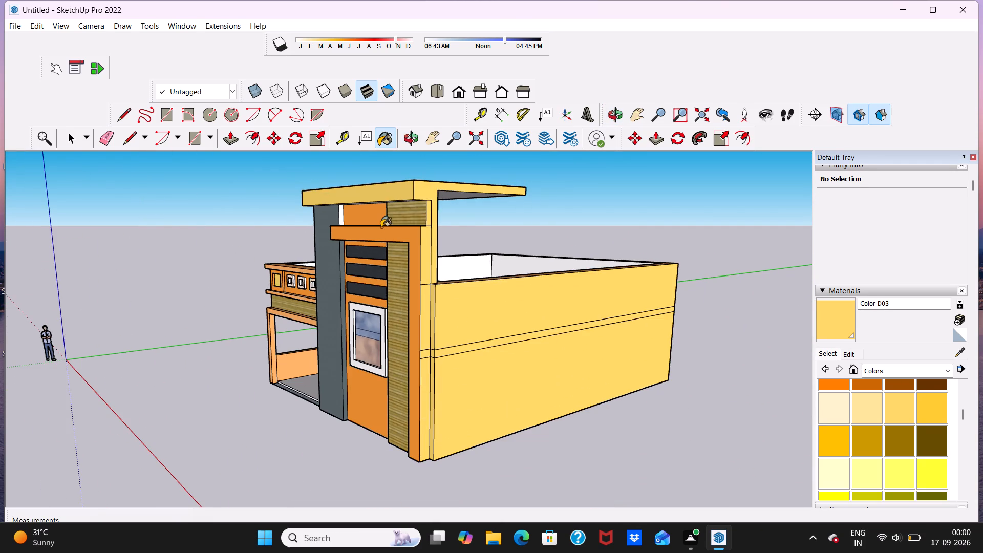
middle_click_drag(381, 227, 572, 267)
scroll(406, 250, "down", 3)
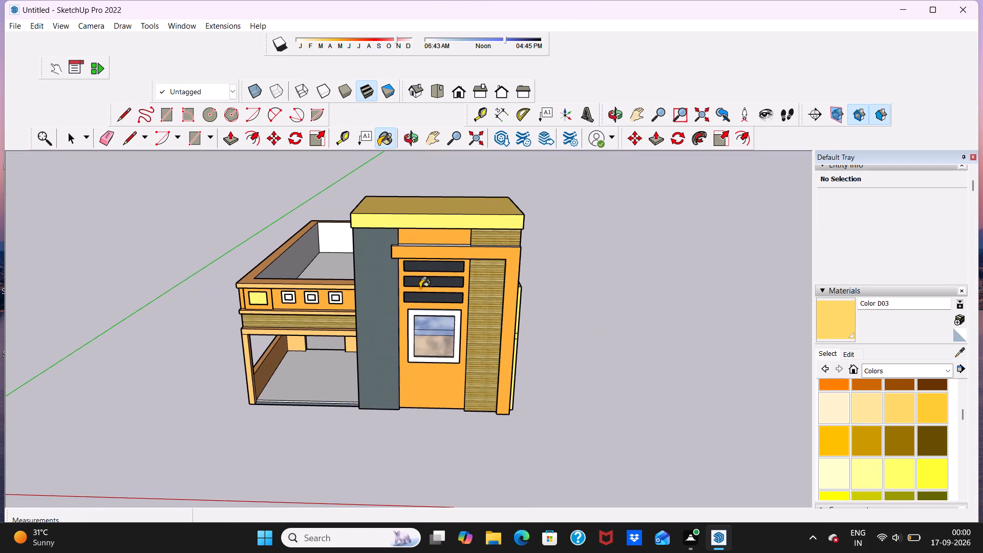
middle_click_drag(419, 311, 440, 245)
scroll(439, 322, "up", 6)
scroll(444, 299, "down", 2)
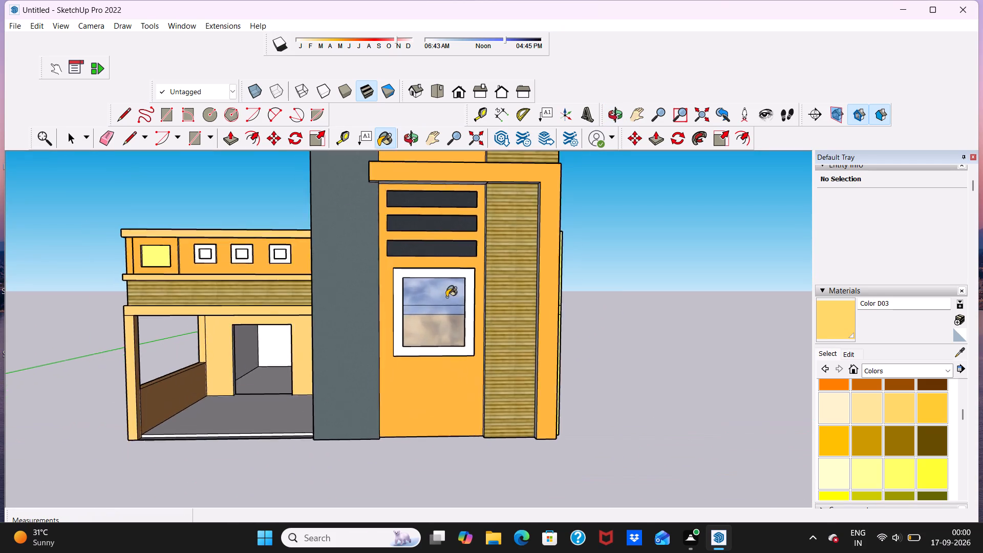
scroll(446, 297, "down", 9)
scroll(379, 285, "up", 10)
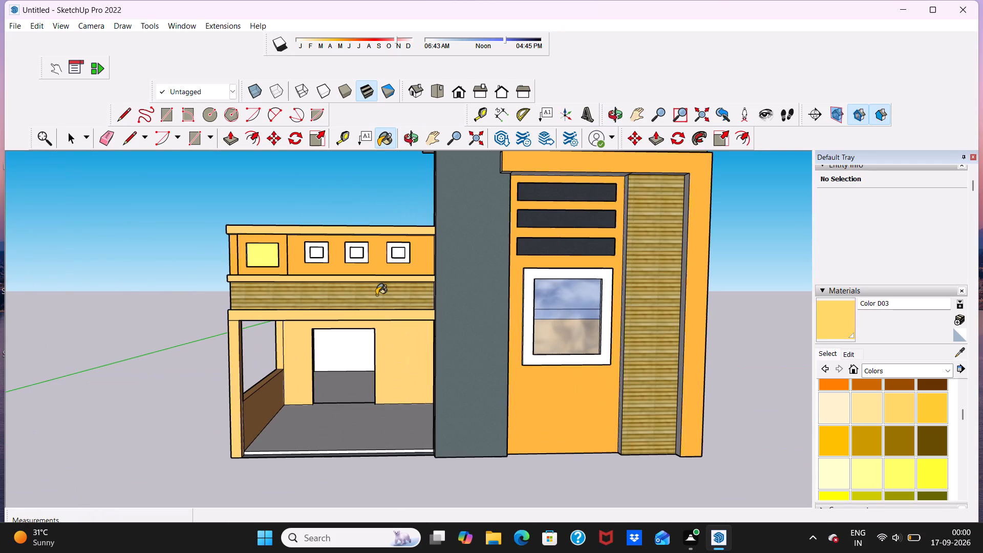
key("space")
scroll(380, 295, "down", 8)
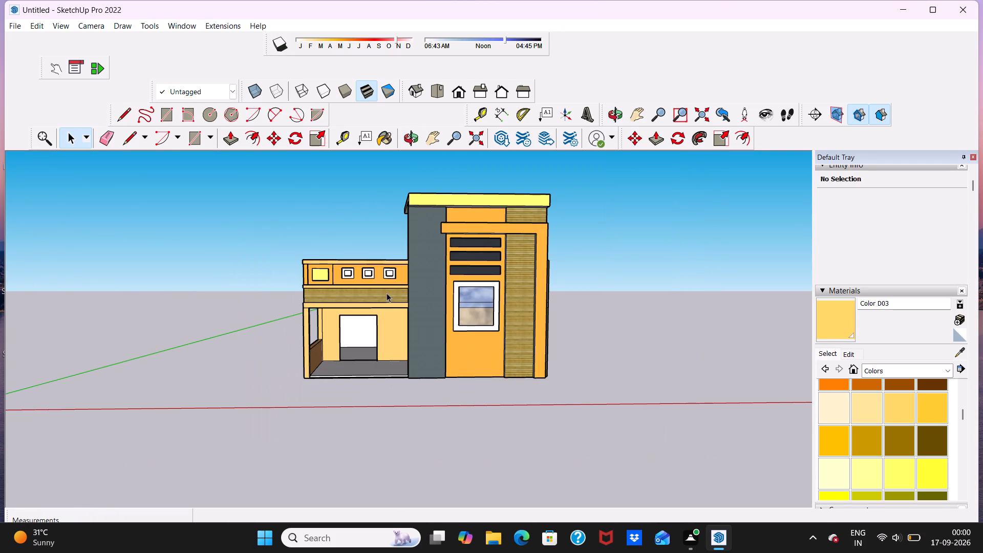
scroll(404, 320, "up", 6)
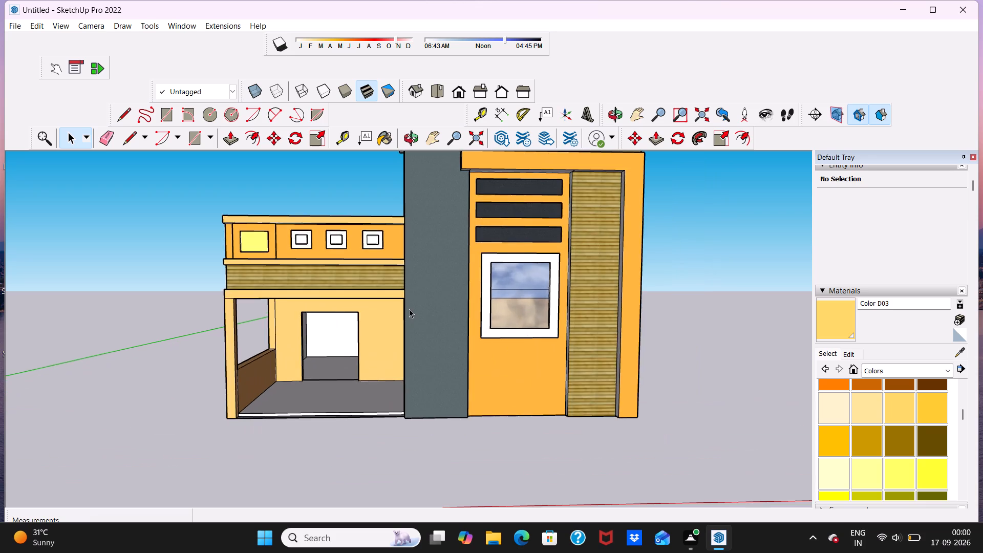
scroll(409, 307, "down", 7)
middle_click_drag(399, 271, 403, 299)
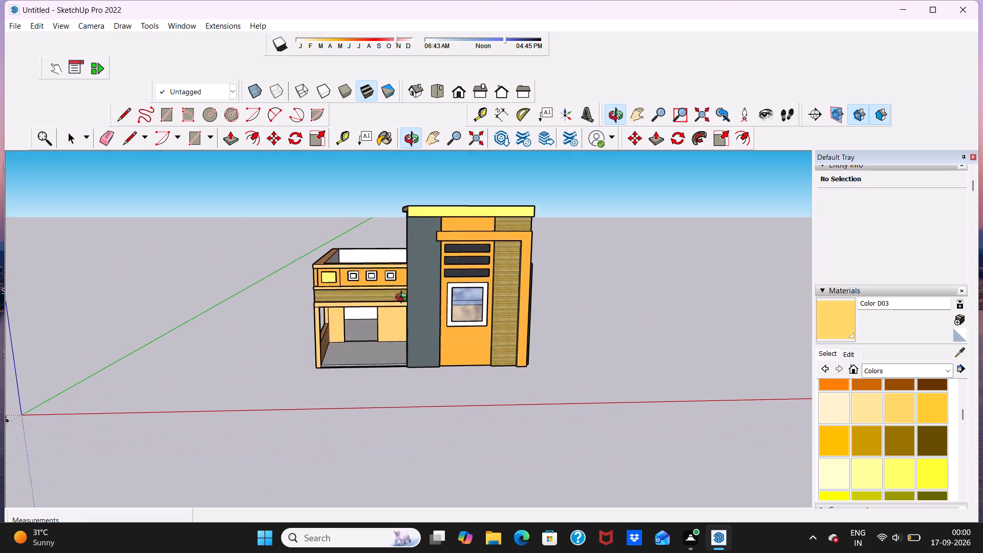
middle_click_drag(403, 299, 405, 295)
middle_click_drag(394, 324, 389, 282)
scroll(389, 331, "up", 5)
middle_click_drag(388, 335, 387, 345)
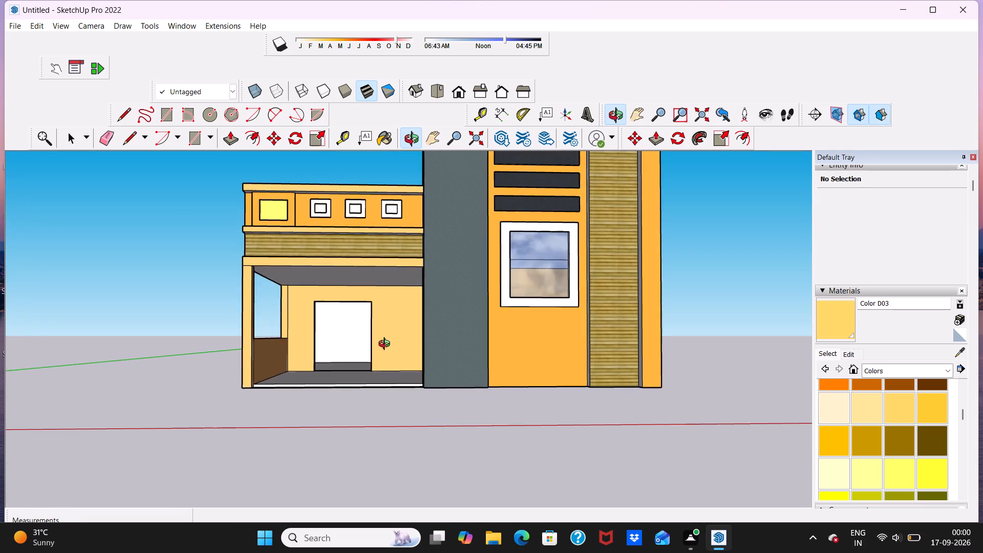
middle_click_drag(387, 345, 377, 406)
scroll(407, 364, "down", 7)
scroll(369, 405, "up", 5)
scroll(374, 358, "down", 2)
middle_click_drag(374, 360, 370, 313)
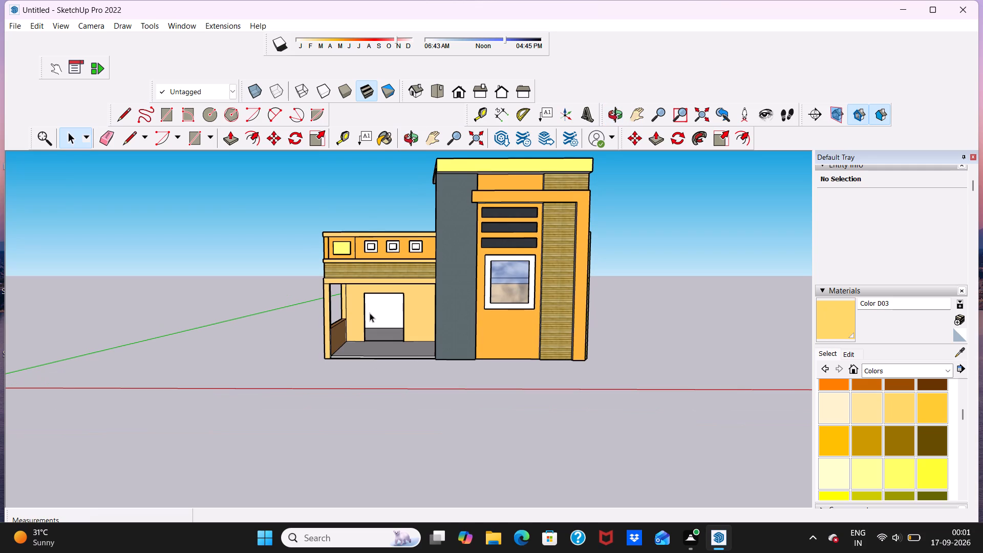
scroll(375, 372, "up", 4)
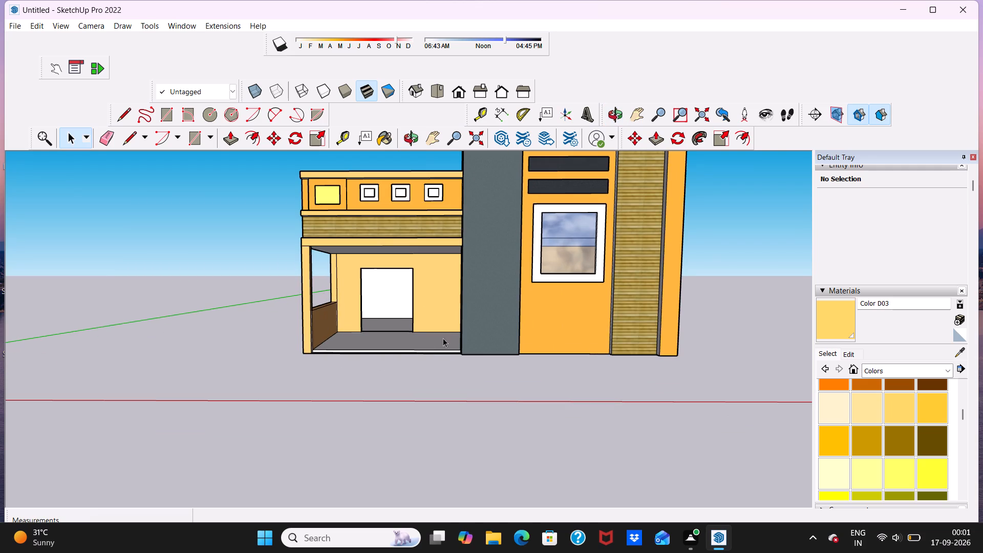
scroll(450, 336, "up", 3)
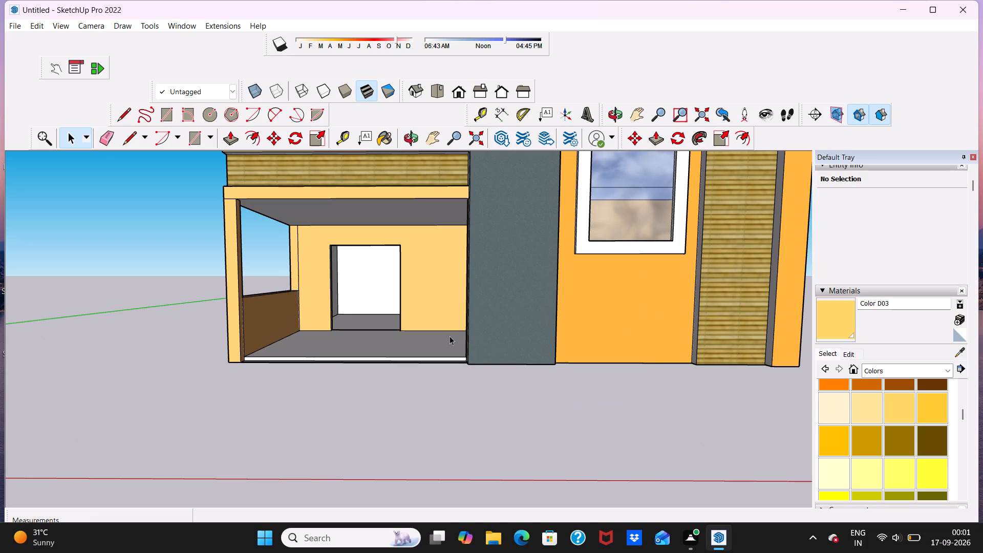
scroll(450, 335, "down", 7)
scroll(561, 282, "up", 6)
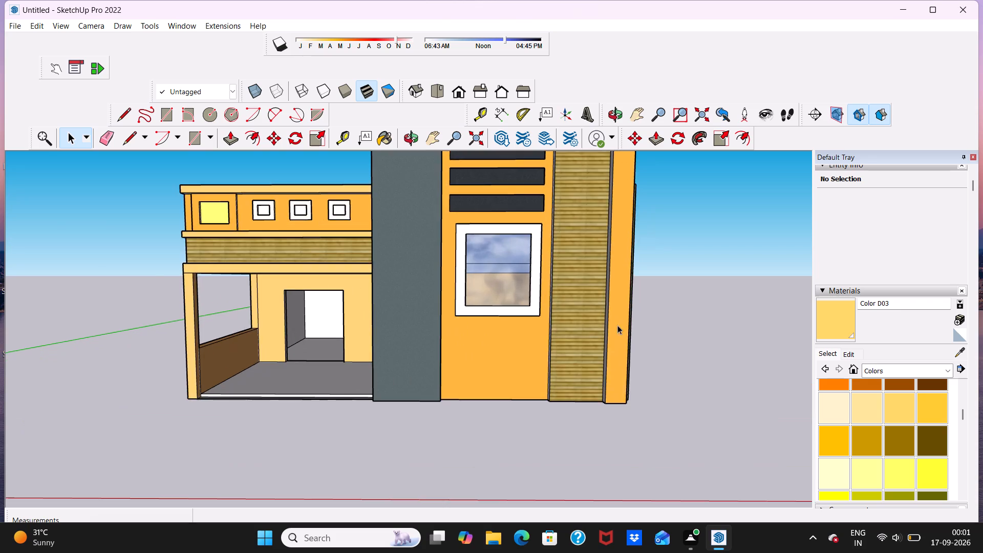
scroll(624, 326, "up", 3)
scroll(605, 302, "down", 3)
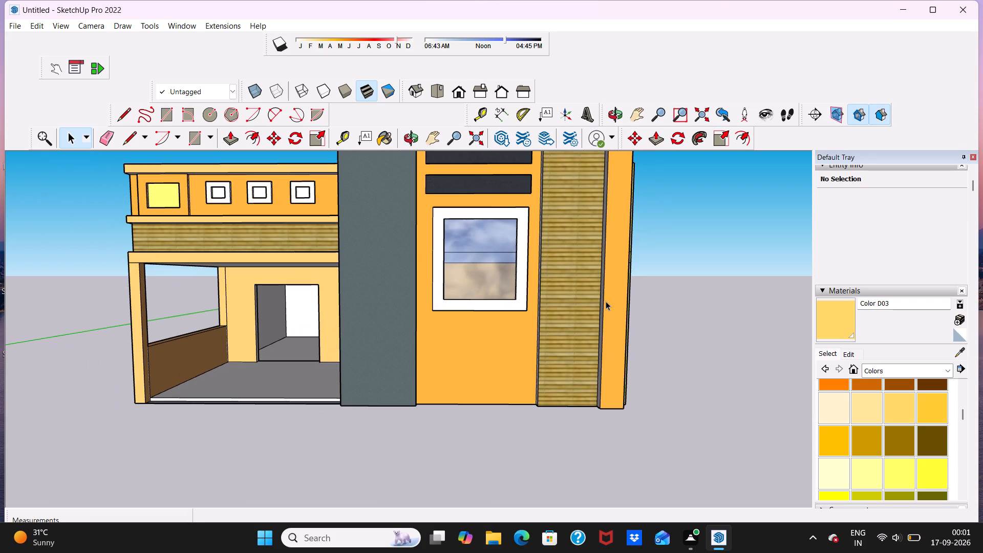
middle_click_drag(575, 306, 673, 328)
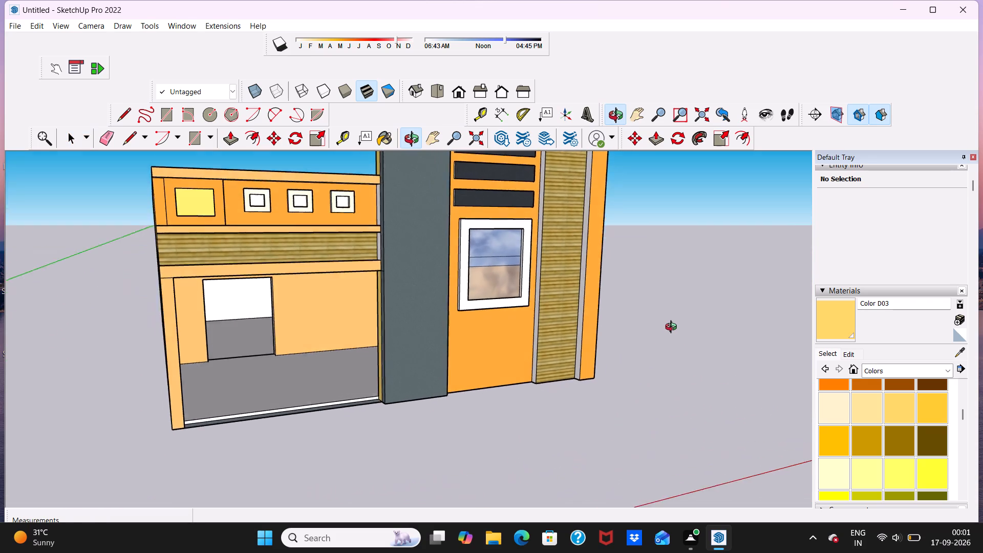
middle_click_drag(673, 328, 679, 340)
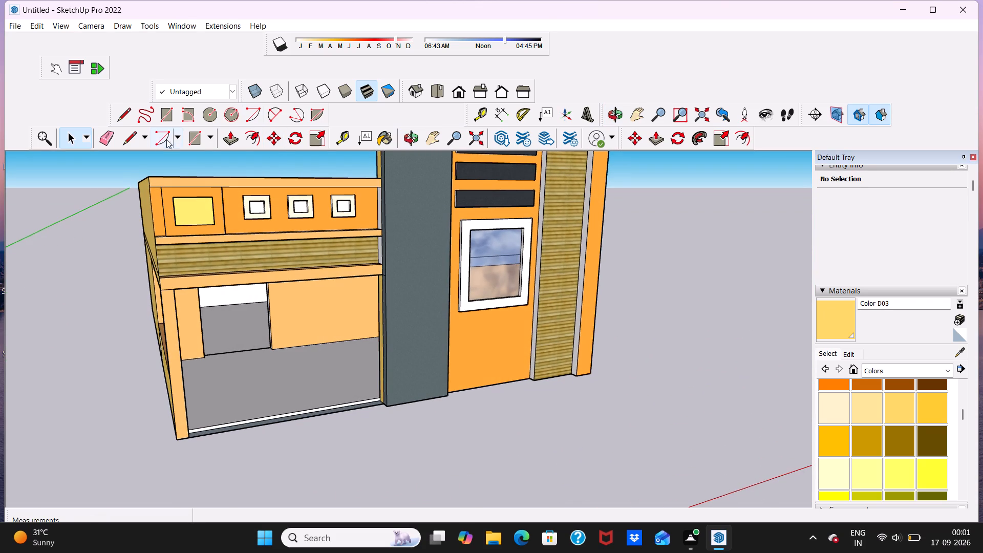
Draw an 8" line across the white inner side face of the orange frame's outer column, near the window's bottom.
left_click(120, 115)
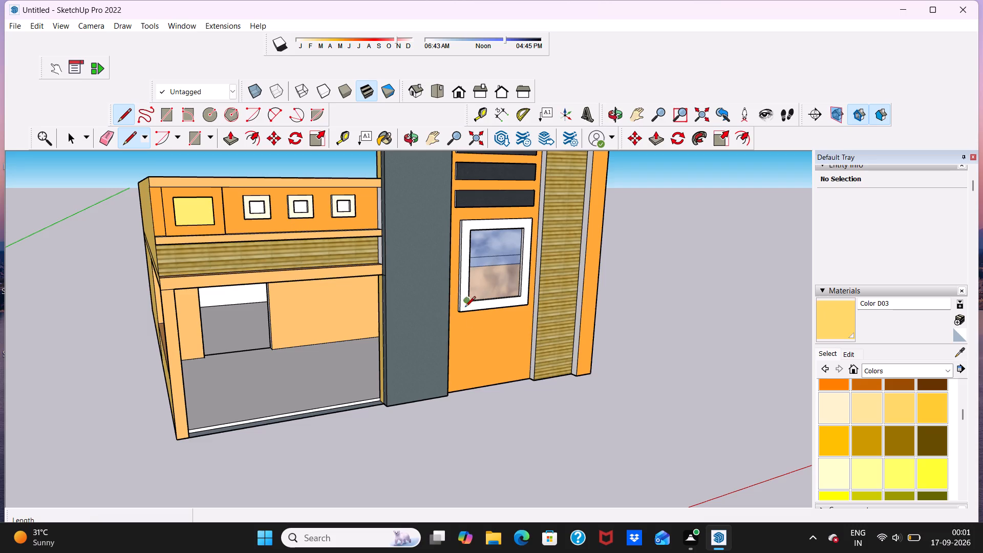
scroll(574, 318, "up", 9)
middle_click_drag(541, 318, 634, 342)
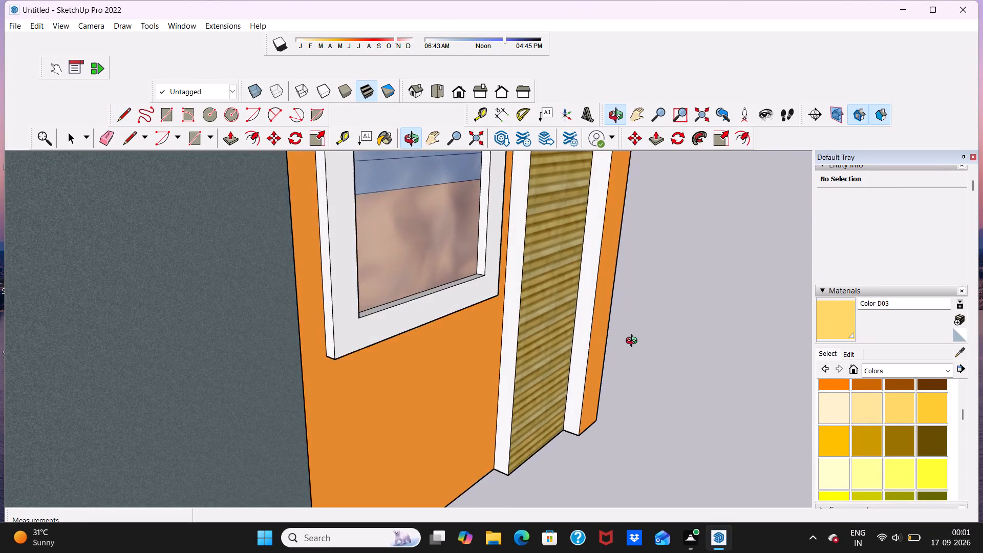
middle_click_drag(634, 342, 650, 361)
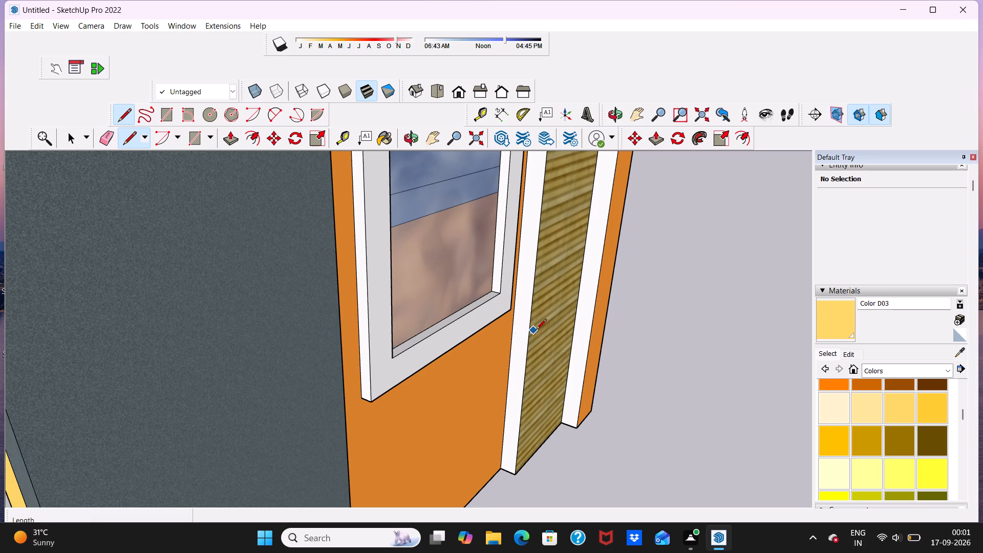
left_click(591, 306)
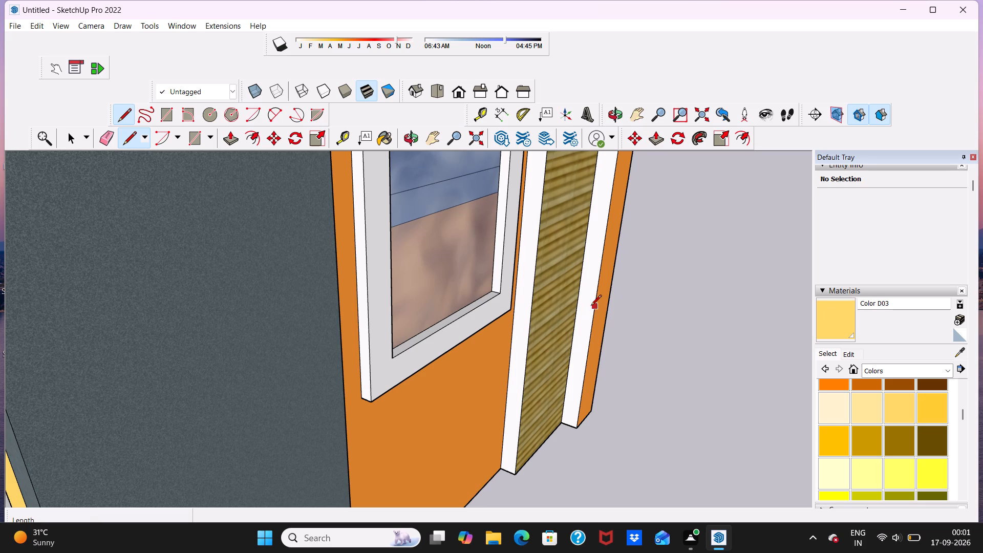
left_click(579, 303)
key("space")
Push/Pull the column's inner side face below the new line about 15' 8" across the facade, forming a low wall under the window.
scroll(570, 312, "down", 9)
middle_click_drag(633, 307, 498, 346)
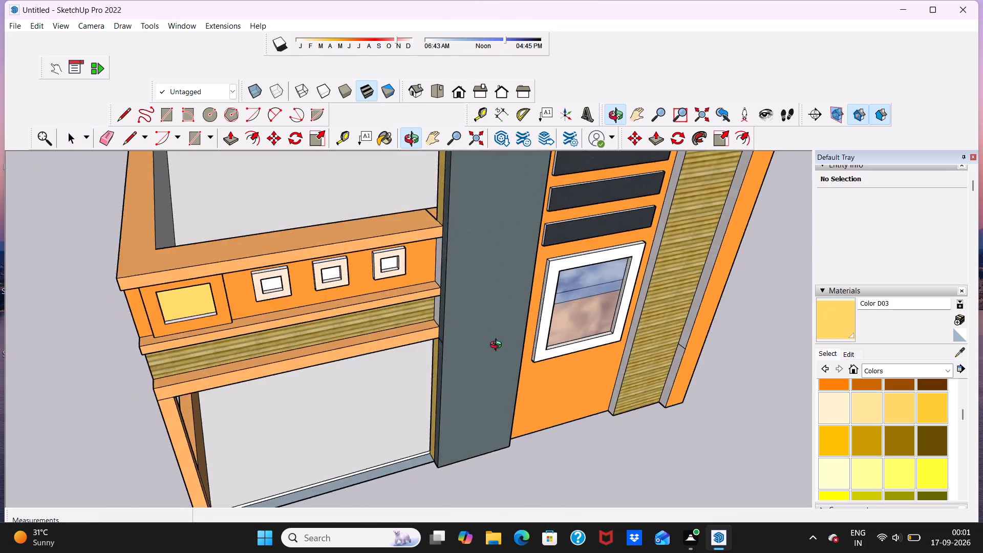
middle_click_drag(498, 346, 398, 246)
scroll(401, 243, "down", 5)
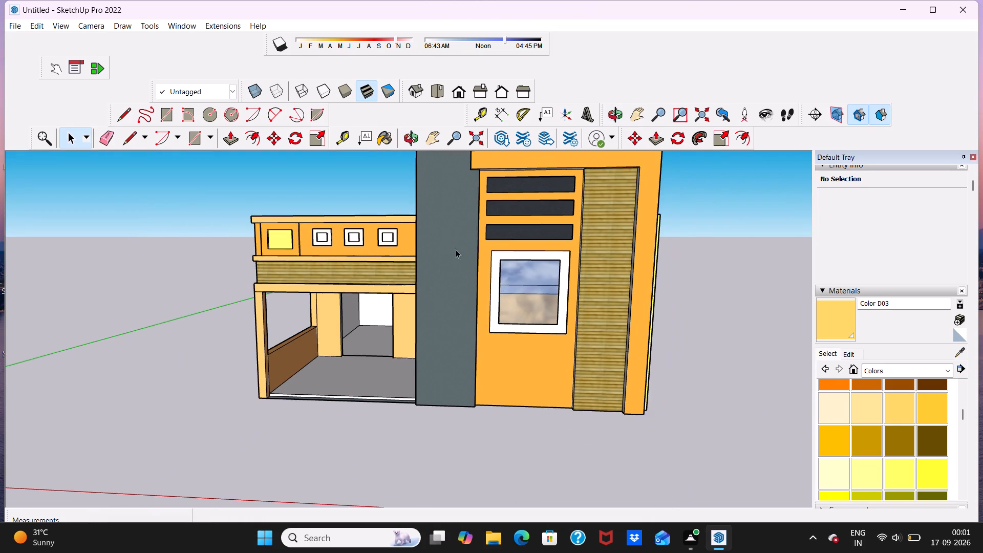
scroll(633, 360, "up", 6)
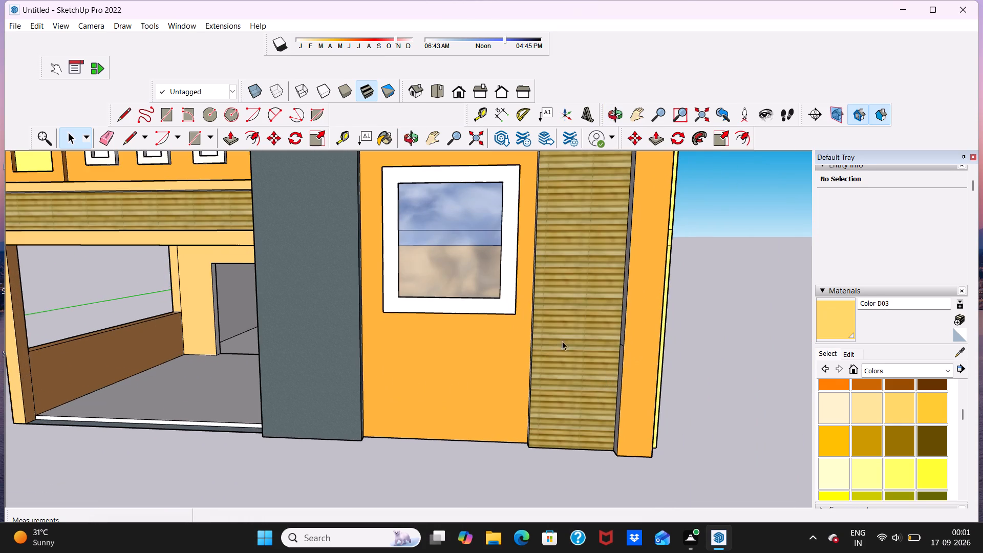
scroll(555, 334, "down", 4)
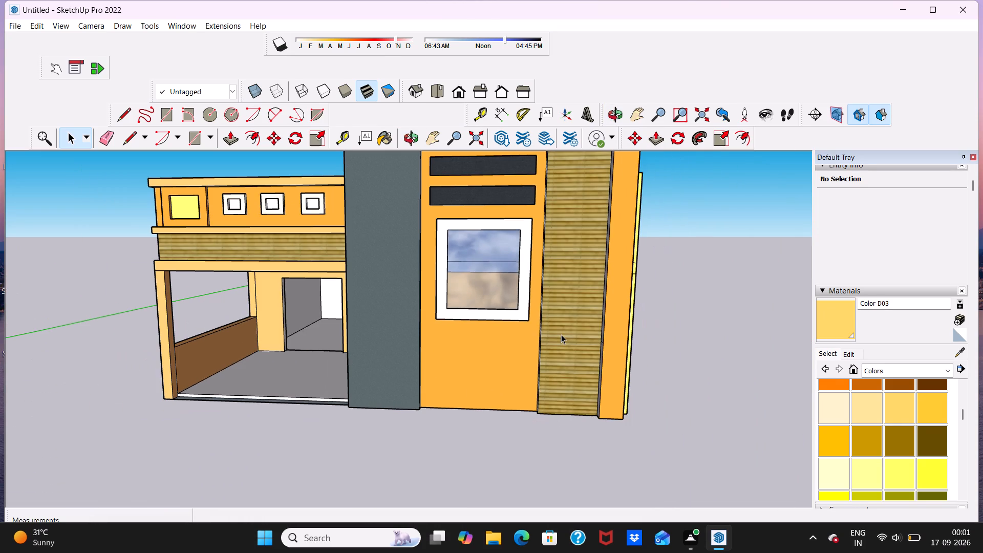
left_click(230, 140)
scroll(593, 354, "up", 8)
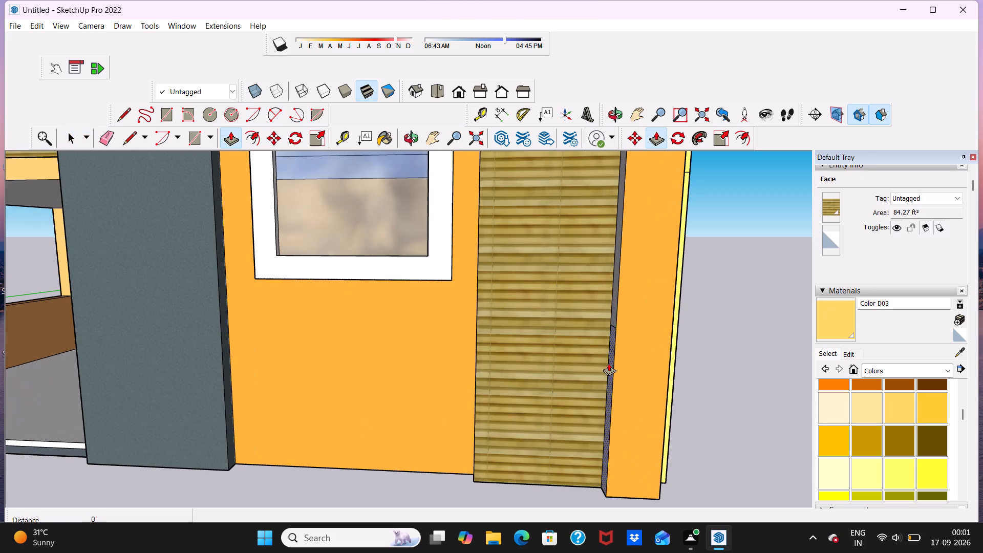
left_click(609, 363)
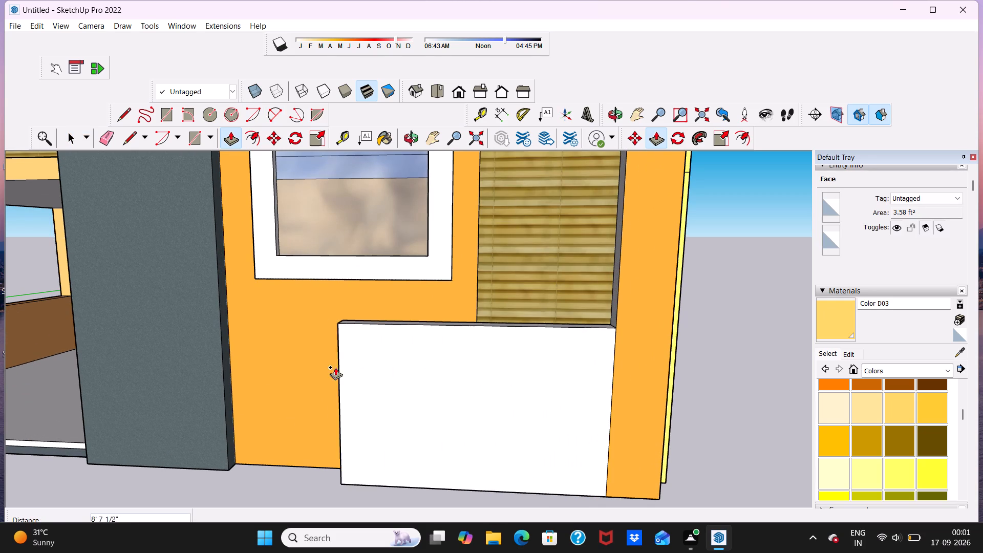
scroll(336, 357, "down", 5)
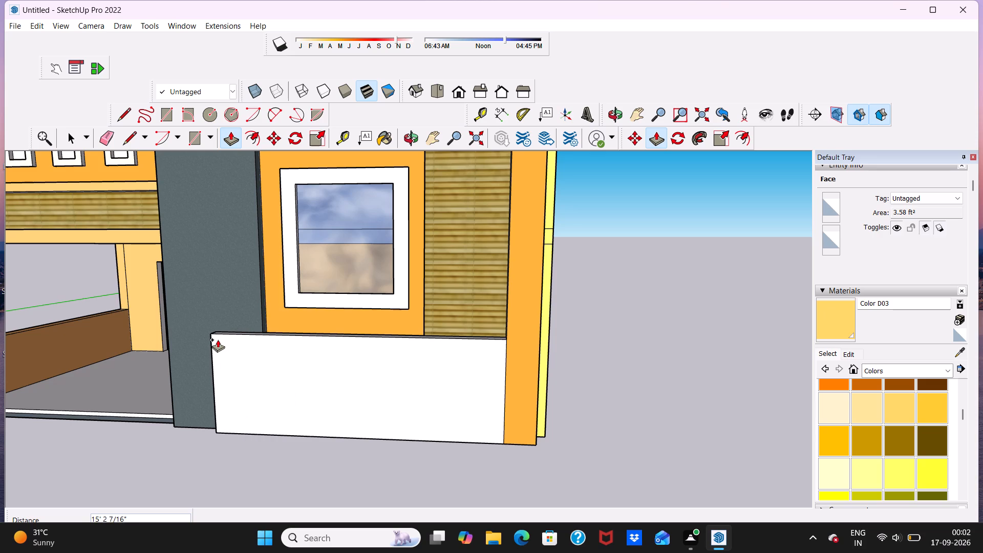
left_click(209, 337)
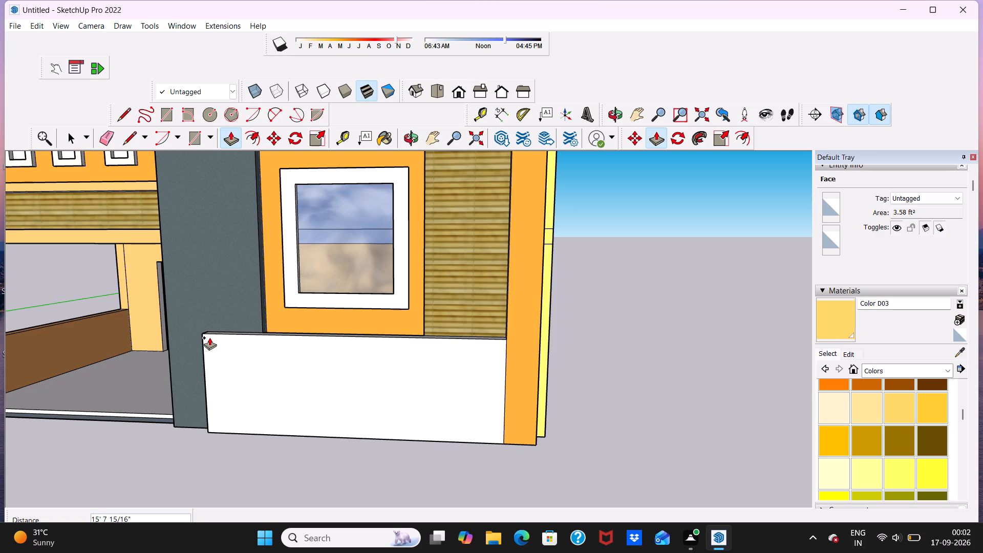
Examine the low wall's end against the grey column and the surrounding front facade from several distances and angles.
key("space")
middle_click_drag(200, 351, 430, 344)
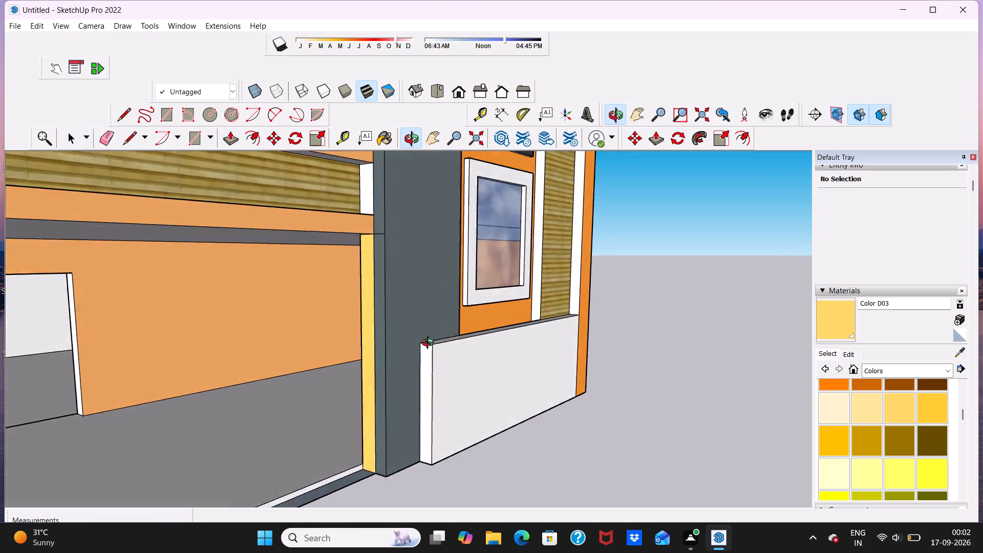
middle_click_drag(430, 344, 355, 345)
scroll(325, 339, "down", 5)
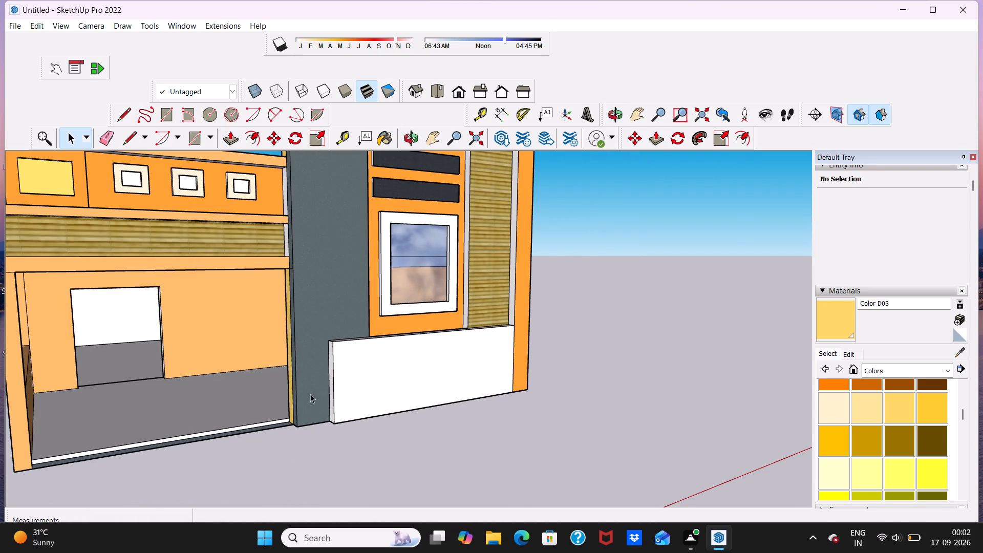
scroll(316, 410, "up", 2)
scroll(315, 407, "down", 5)
middle_click_drag(320, 421, 285, 428)
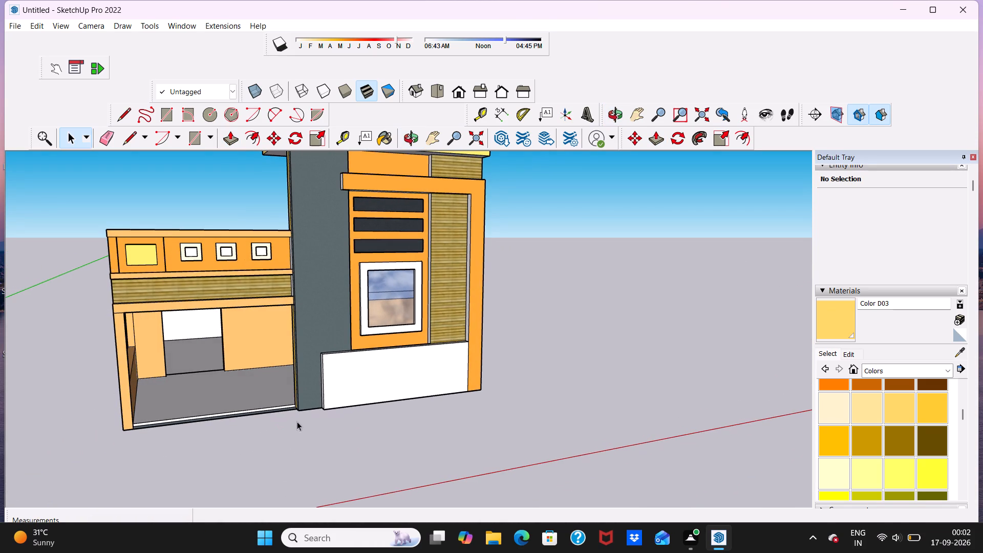
scroll(316, 400, "up", 9)
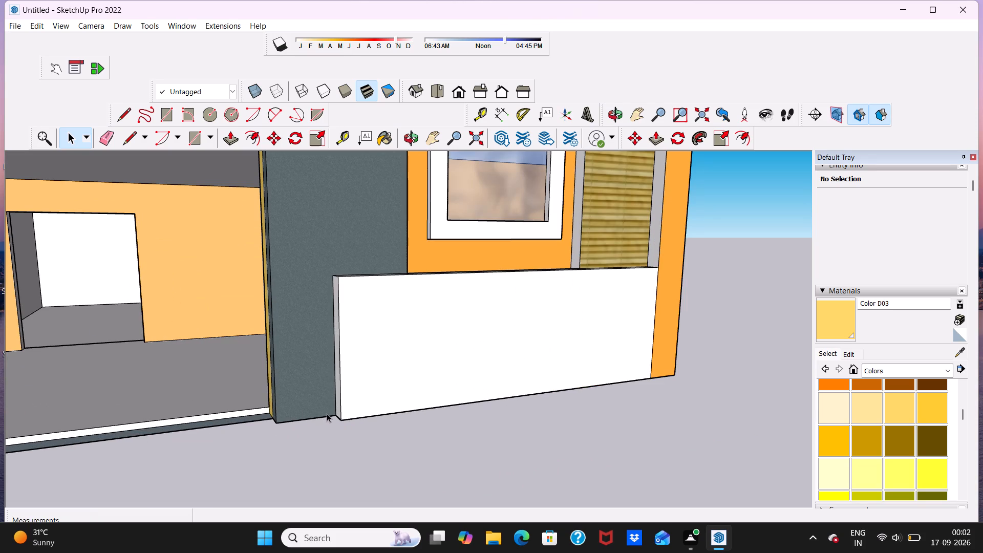
scroll(341, 415, "down", 1)
scroll(314, 372, "down", 4)
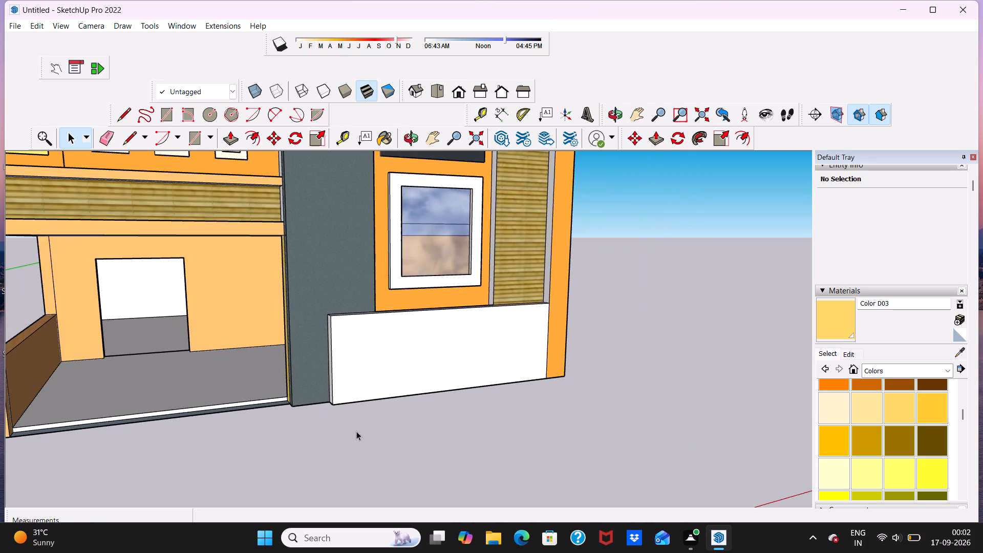
middle_click_drag(356, 431, 307, 471)
scroll(304, 408, "up", 9)
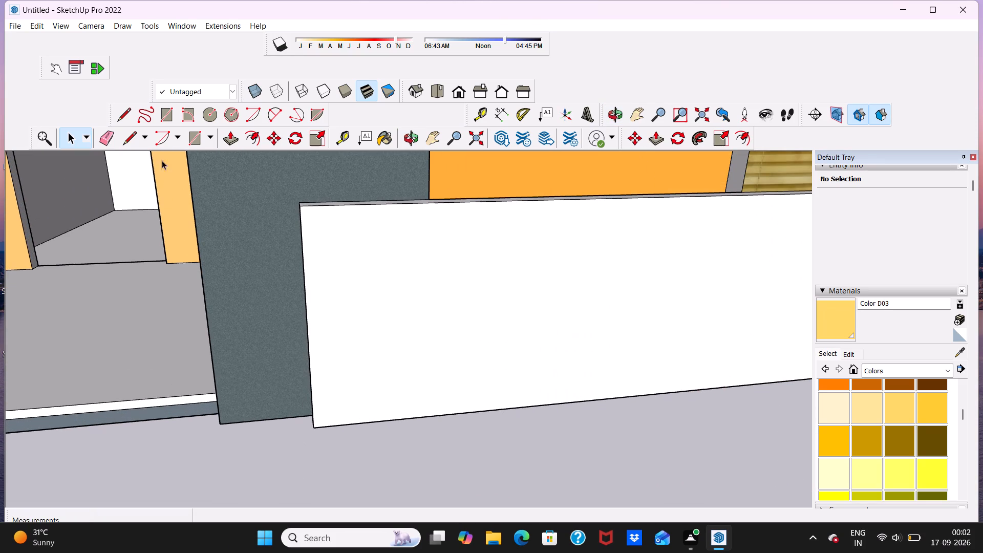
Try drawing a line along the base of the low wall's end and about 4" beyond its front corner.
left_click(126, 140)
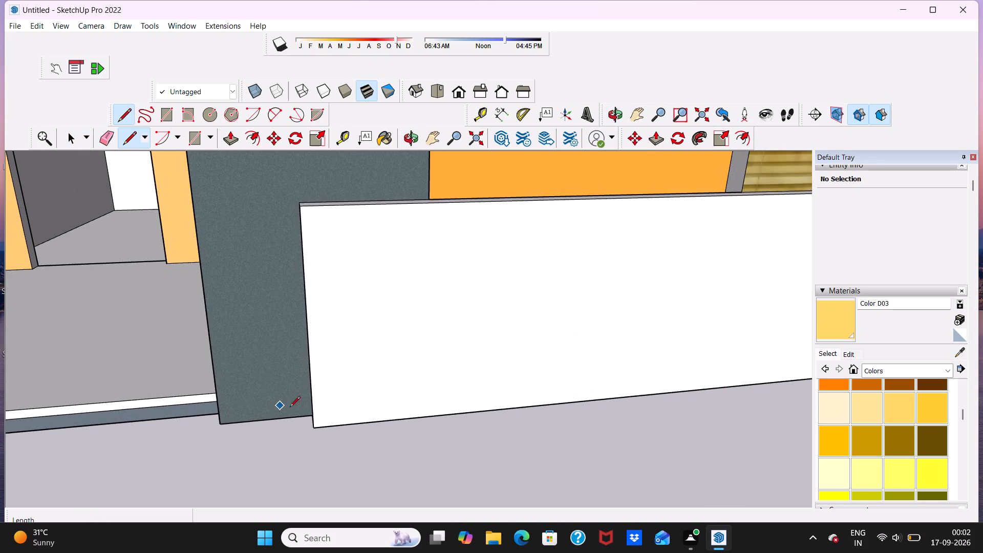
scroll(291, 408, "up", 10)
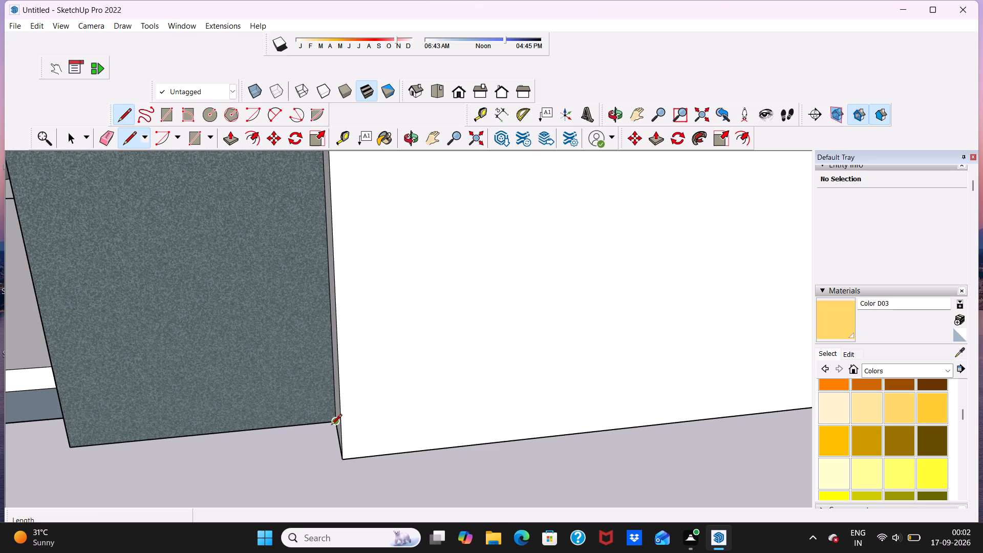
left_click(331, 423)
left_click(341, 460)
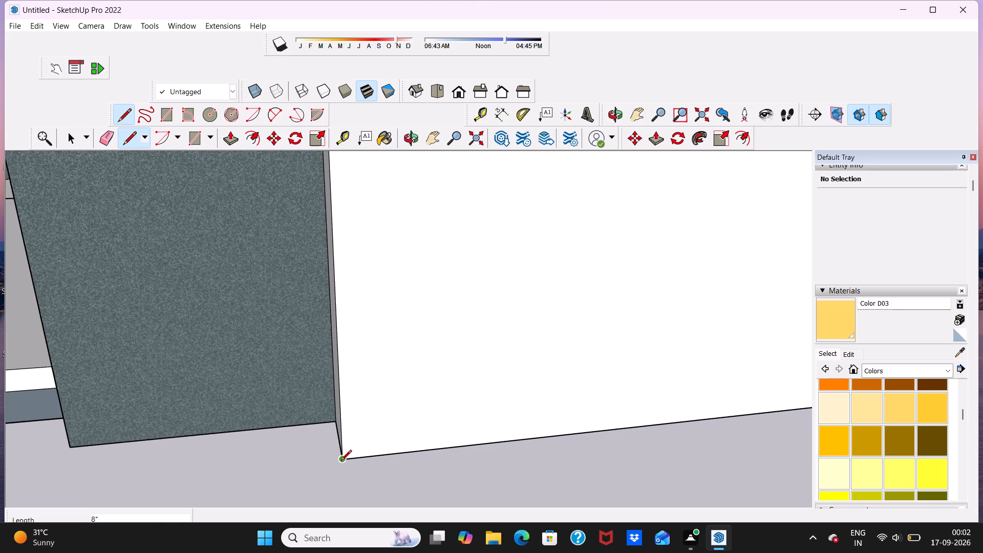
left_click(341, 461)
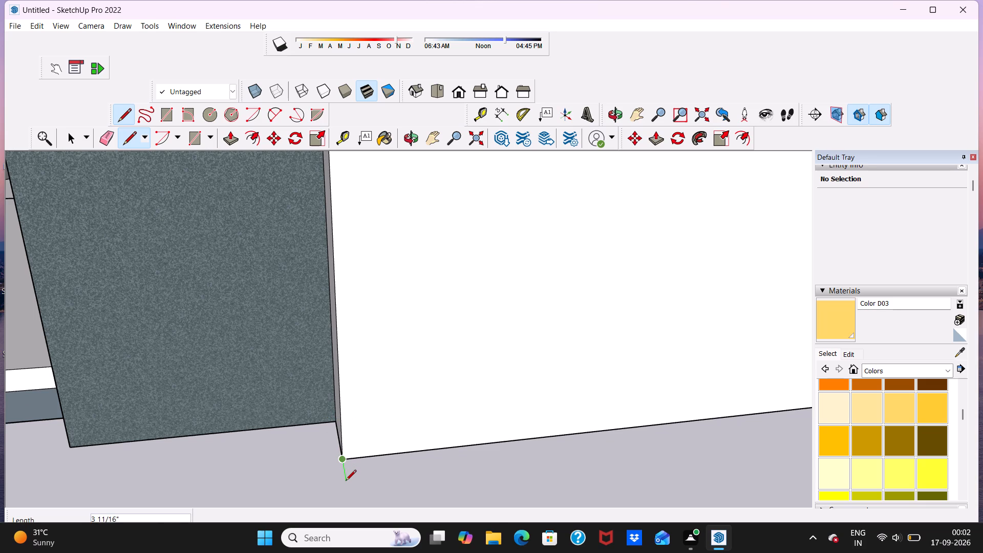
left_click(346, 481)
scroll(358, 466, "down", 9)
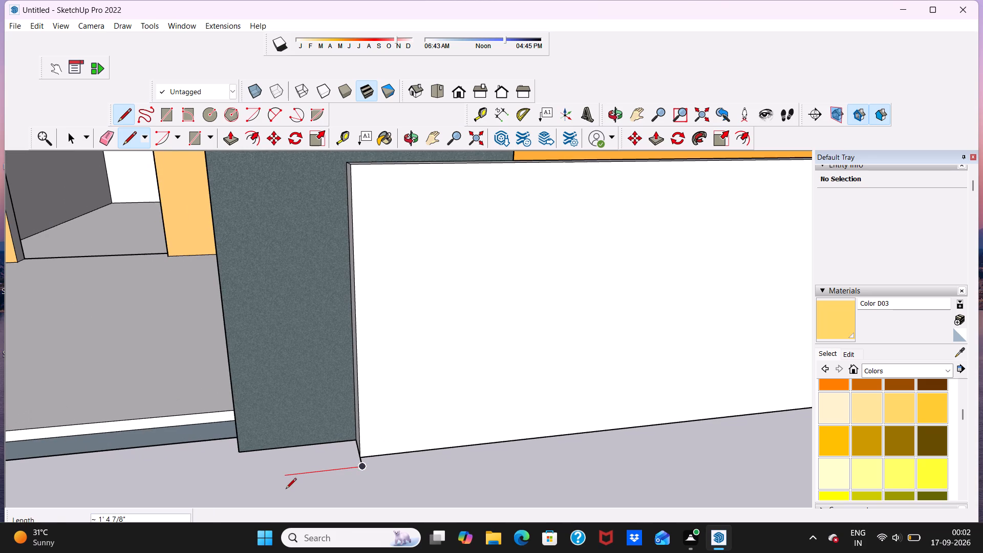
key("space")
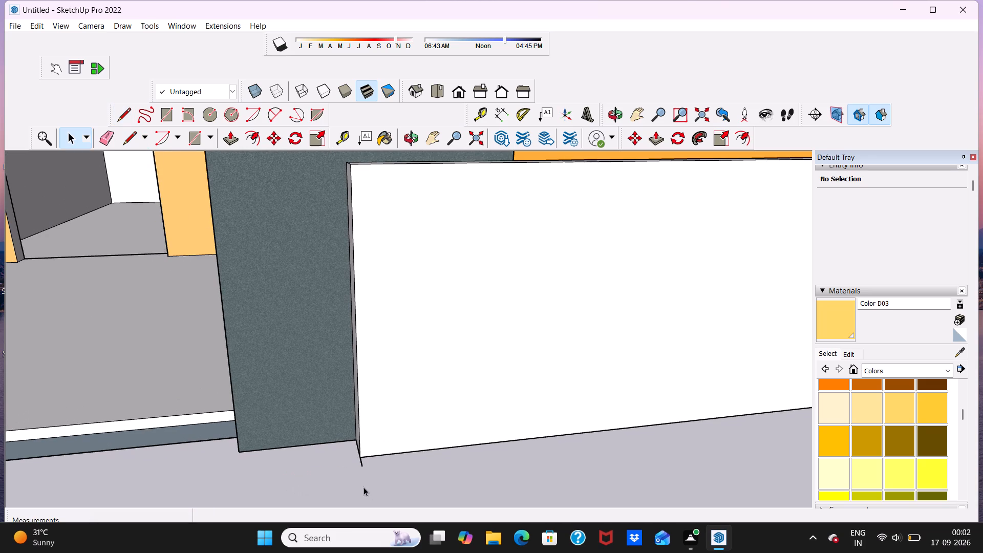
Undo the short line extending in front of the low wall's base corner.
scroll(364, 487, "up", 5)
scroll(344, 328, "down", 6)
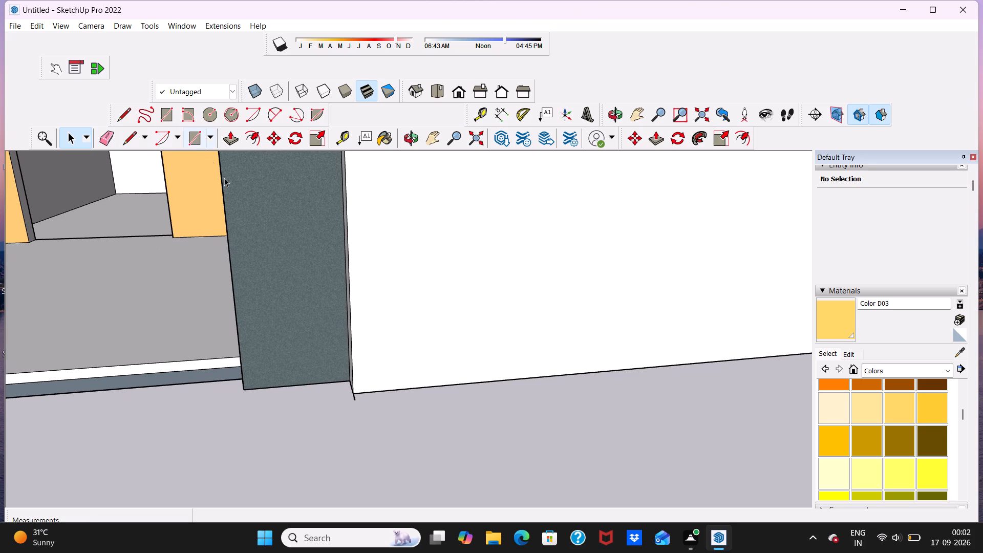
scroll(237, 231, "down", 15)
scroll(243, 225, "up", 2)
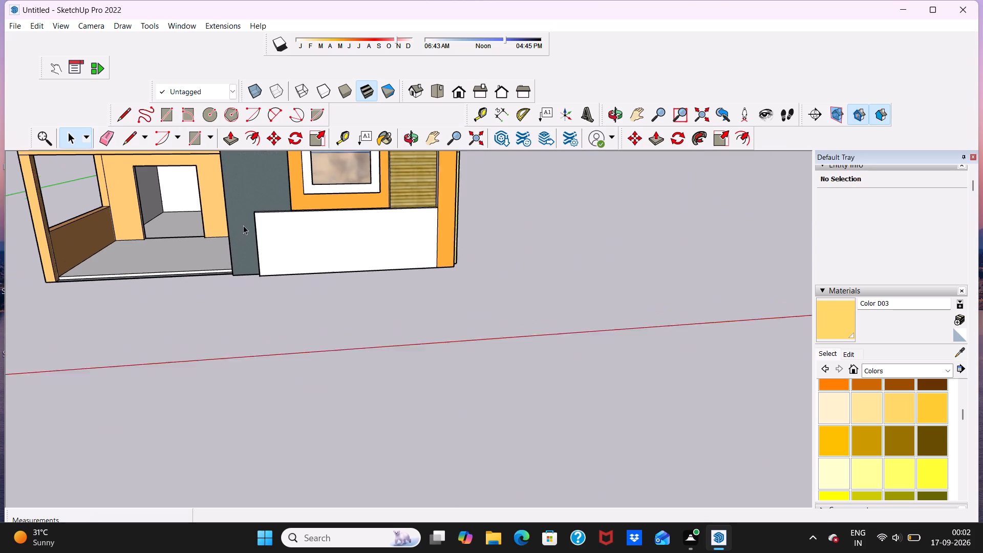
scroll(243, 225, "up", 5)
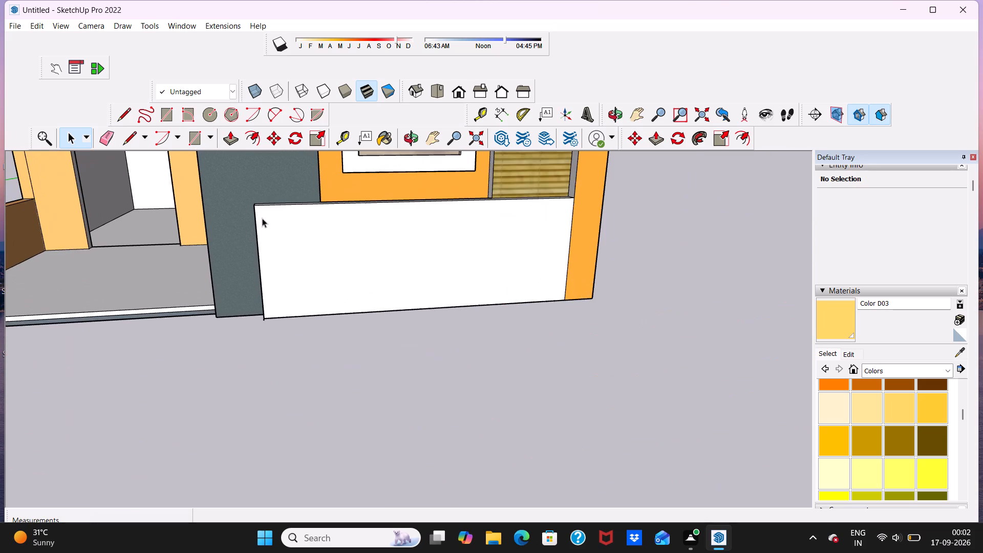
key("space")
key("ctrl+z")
Undo the extrusion that formed the white low wall under the window.
middle_click_drag(223, 274, 339, 286)
scroll(355, 272, "up", 1)
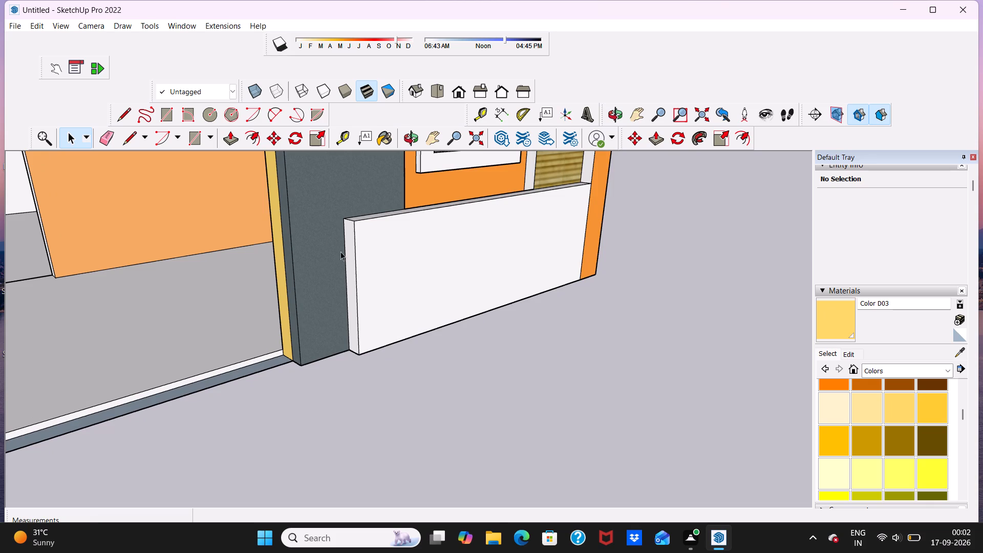
scroll(356, 255, "up", 1)
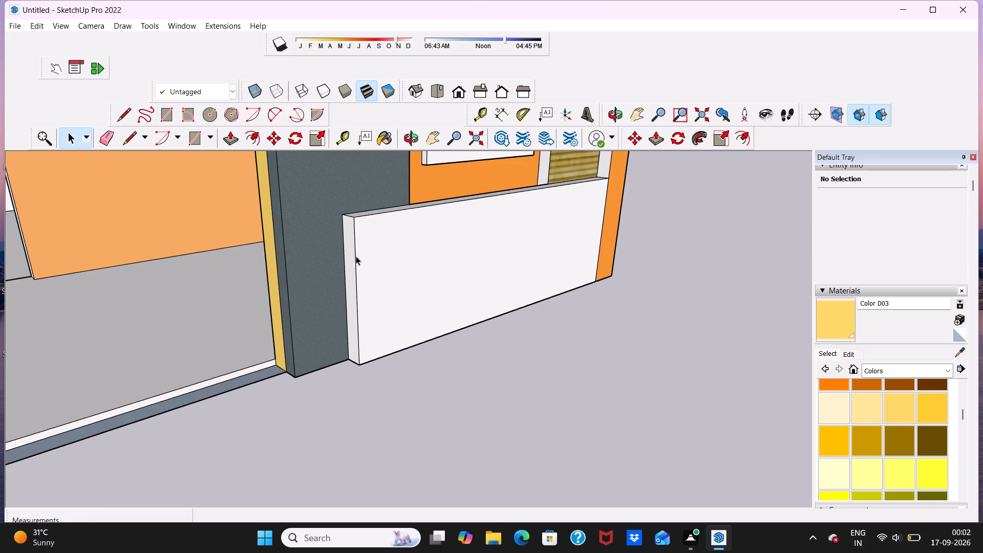
key("ctrl+z")
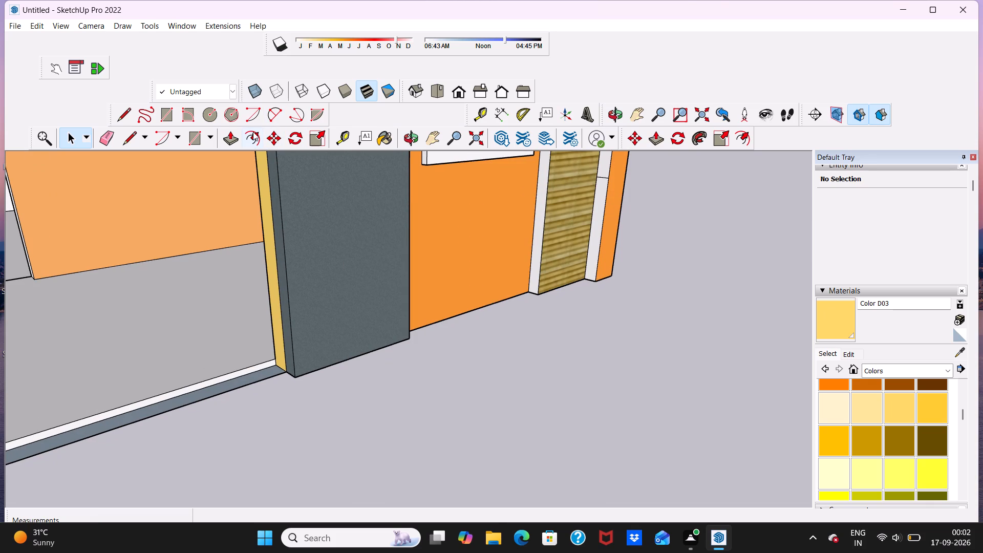
Push/Pull the lower inner side face of the orange outer column about 16' 8" across the facade to form the low wall.
left_click(232, 136)
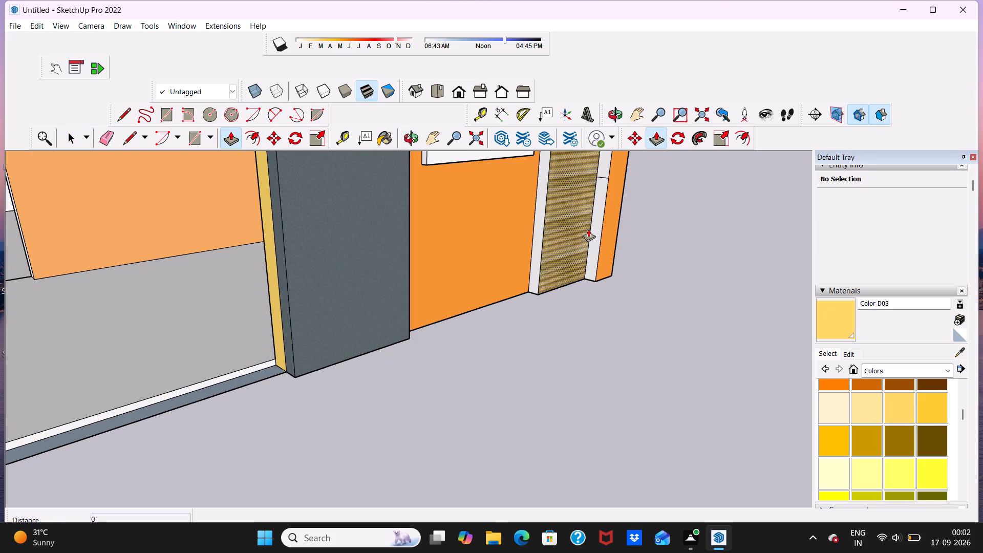
left_click(594, 224)
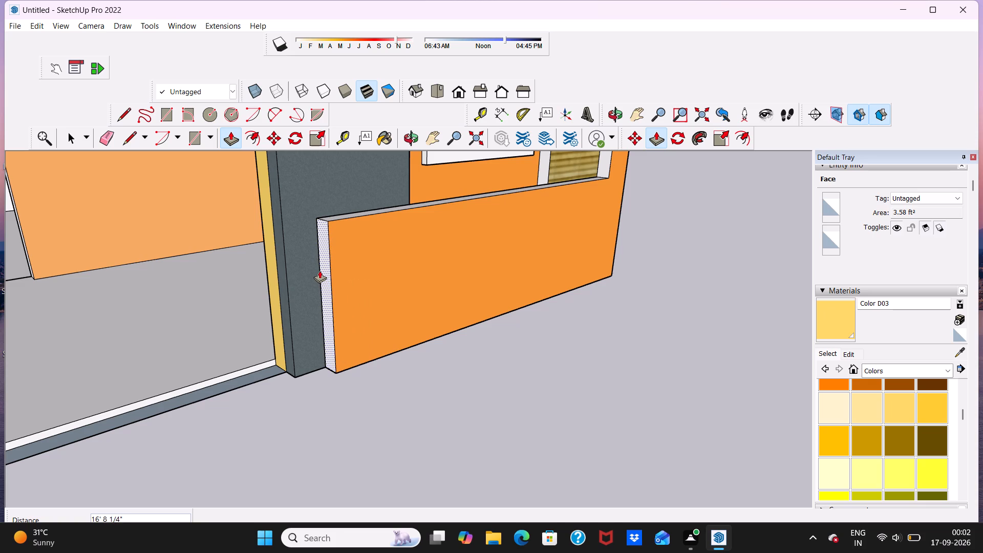
left_click(319, 270)
key("space")
Draw a ground line from the grey column's base along the low wall's end, extending past the wall's front corner.
middle_click_drag(351, 282, 275, 293)
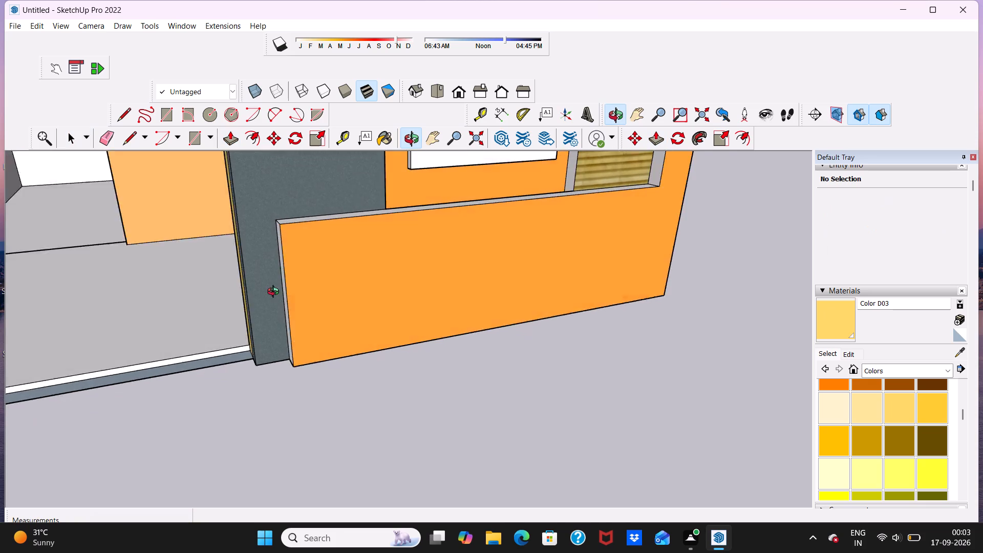
middle_click_drag(275, 293, 245, 304)
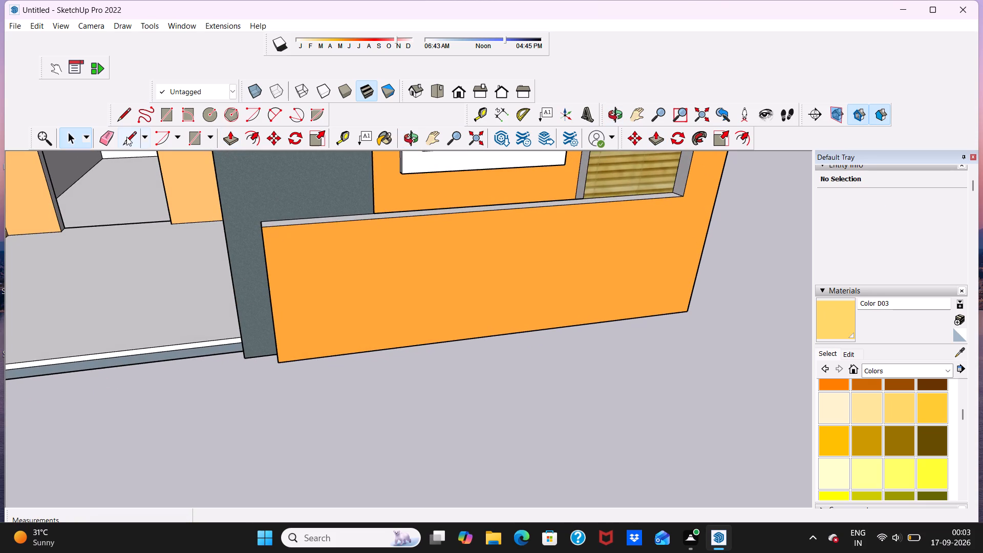
left_click(126, 137)
scroll(263, 363, "up", 7)
middle_click_drag(262, 356, 316, 356)
left_click(298, 359)
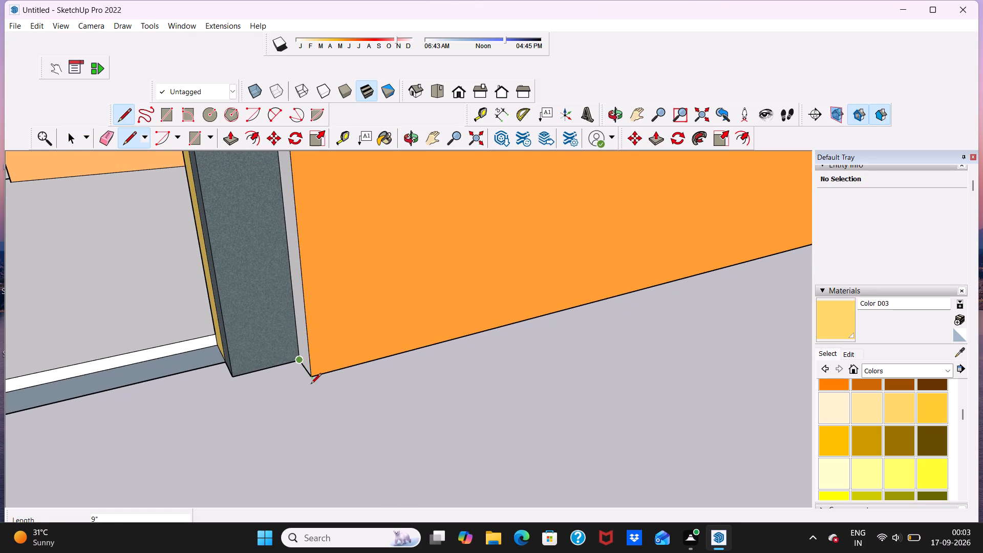
left_click(322, 397)
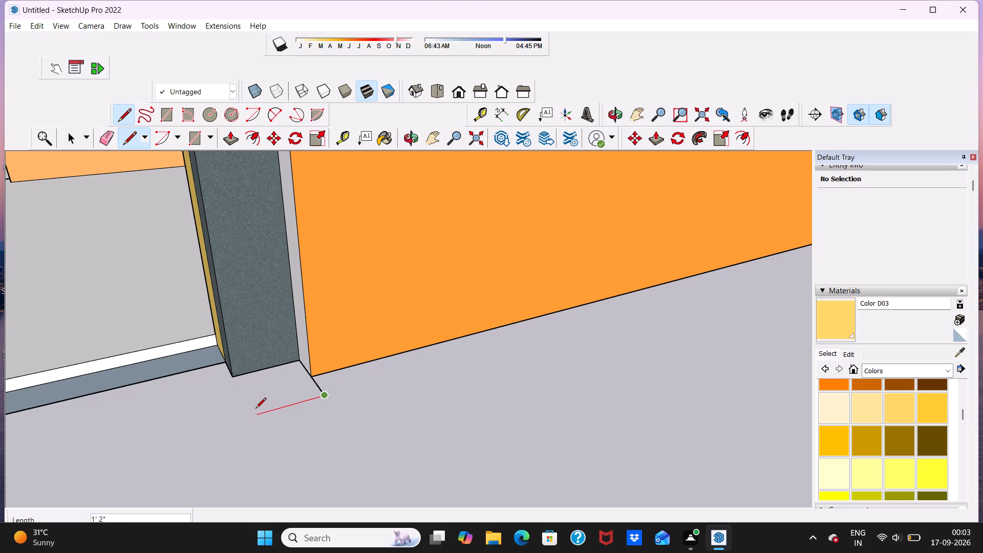
key("space")
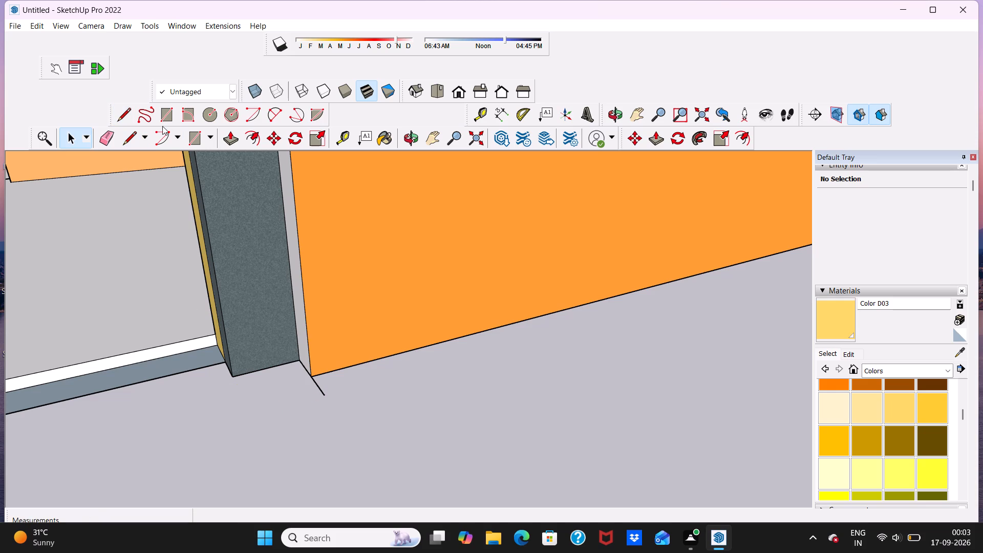
Draw a line about 1' 6" outward from the grey column's carport-side base corner, and a line about 1' 3" across toward the wall-side line.
left_click(132, 137)
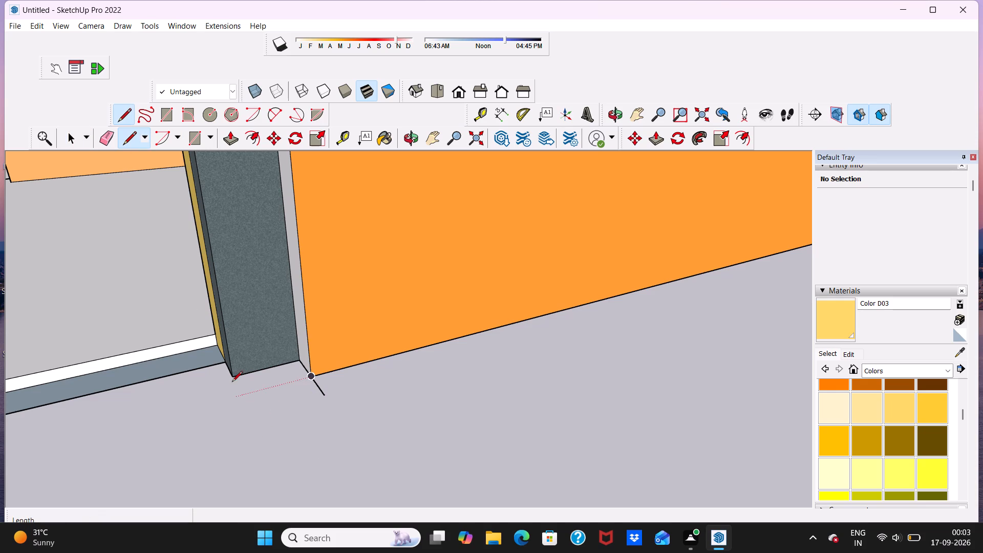
left_click(231, 379)
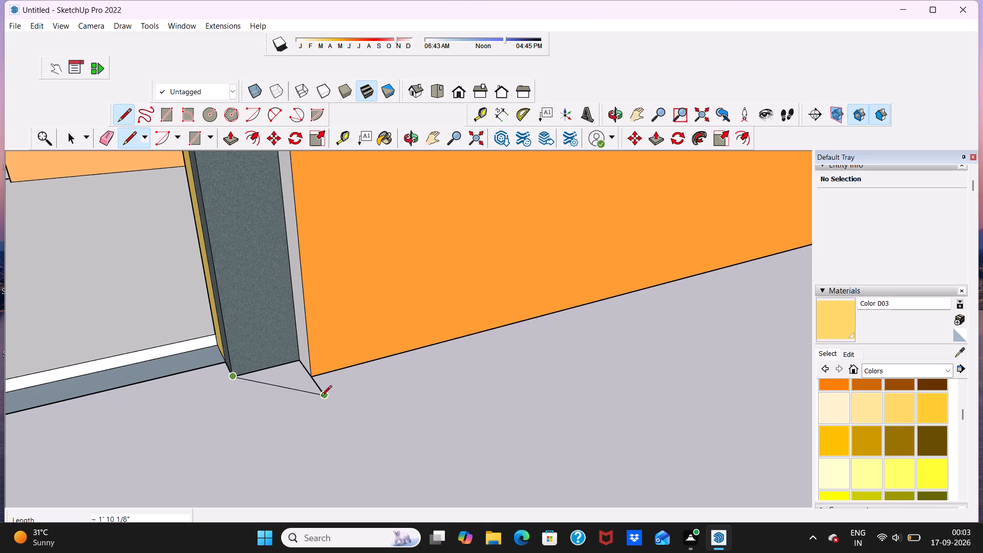
left_click(254, 421)
left_click(254, 421)
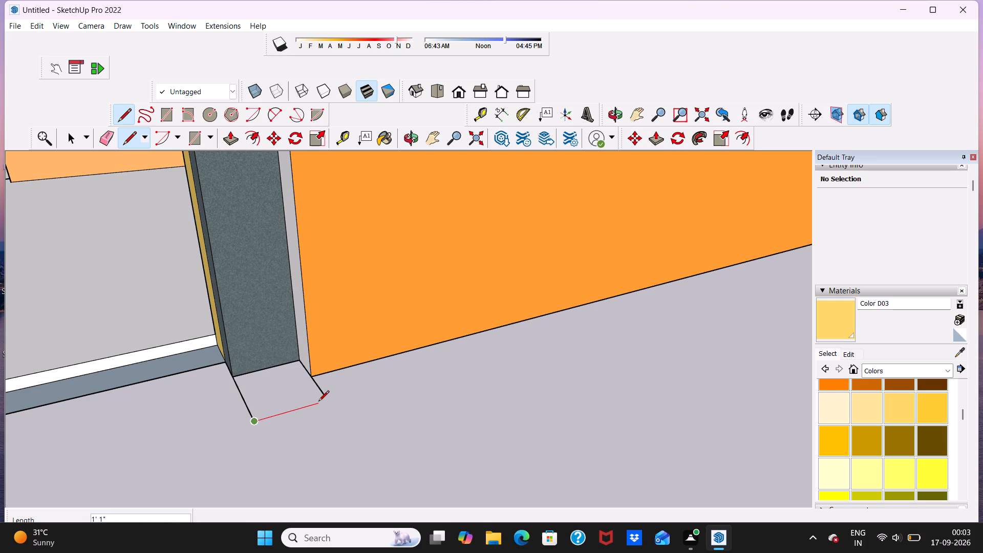
left_click(326, 400)
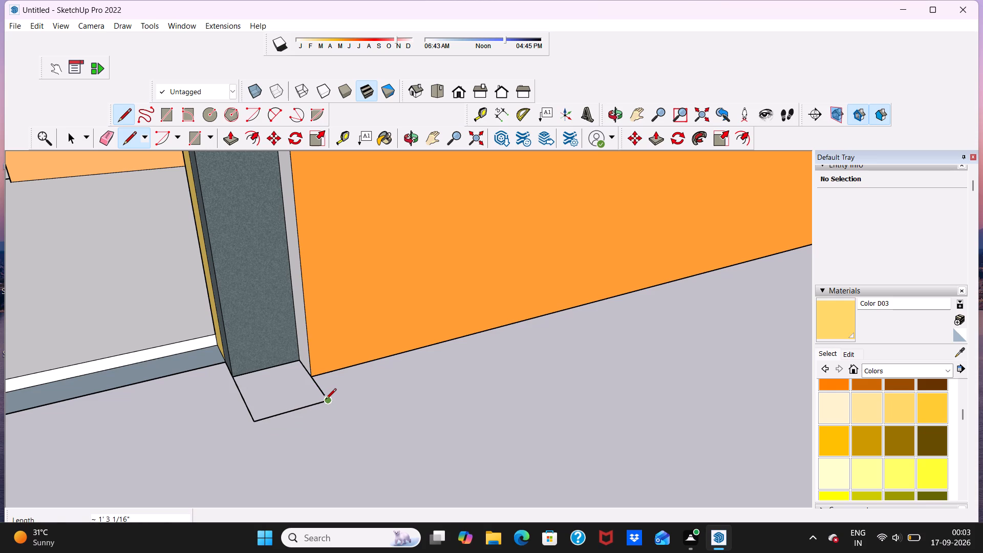
key("space")
Close the ground outline in front of the grey column with a 2" line across the gap at its outer corner, forming a face.
scroll(359, 387, "down", 5)
middle_click_drag(378, 395, 264, 412)
scroll(264, 412, "up", 1)
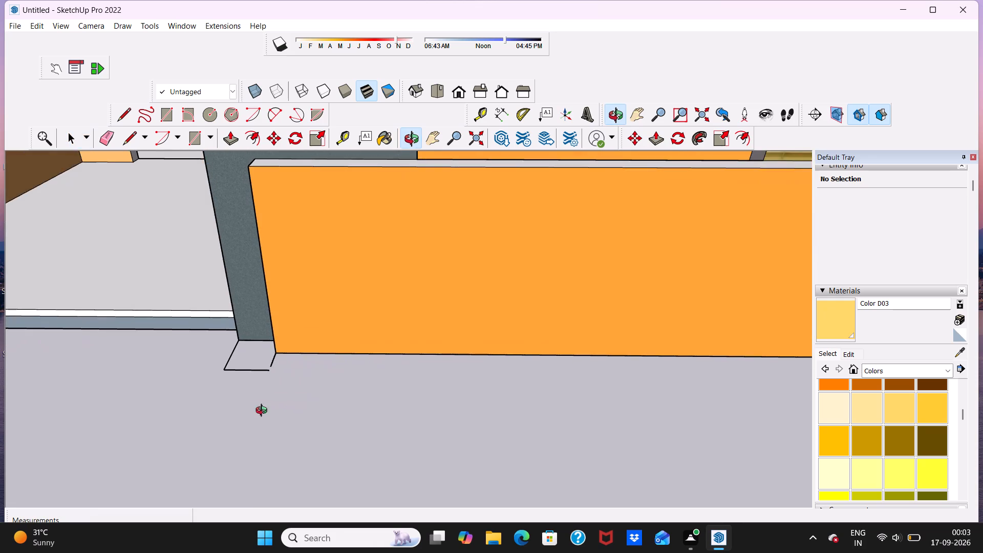
scroll(253, 356, "up", 9)
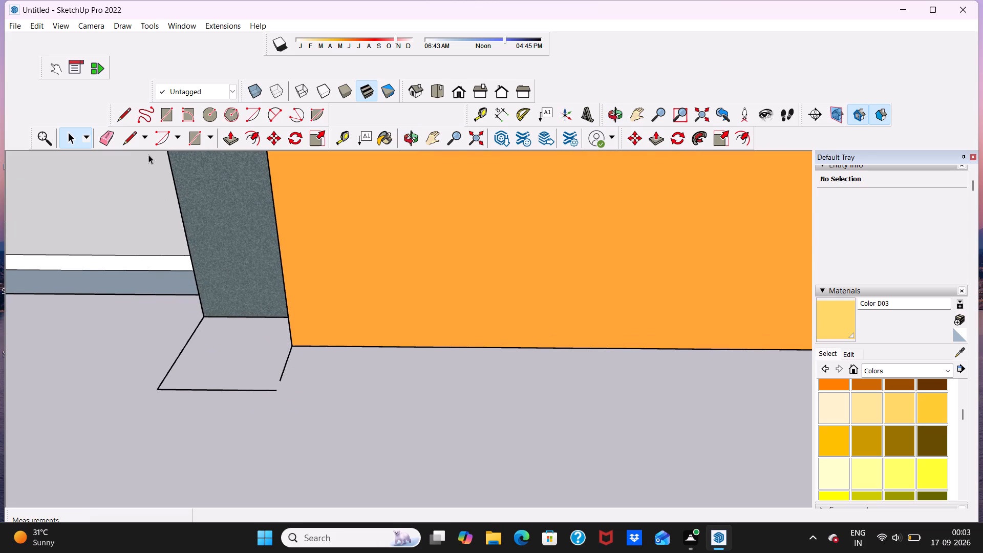
left_click(134, 141)
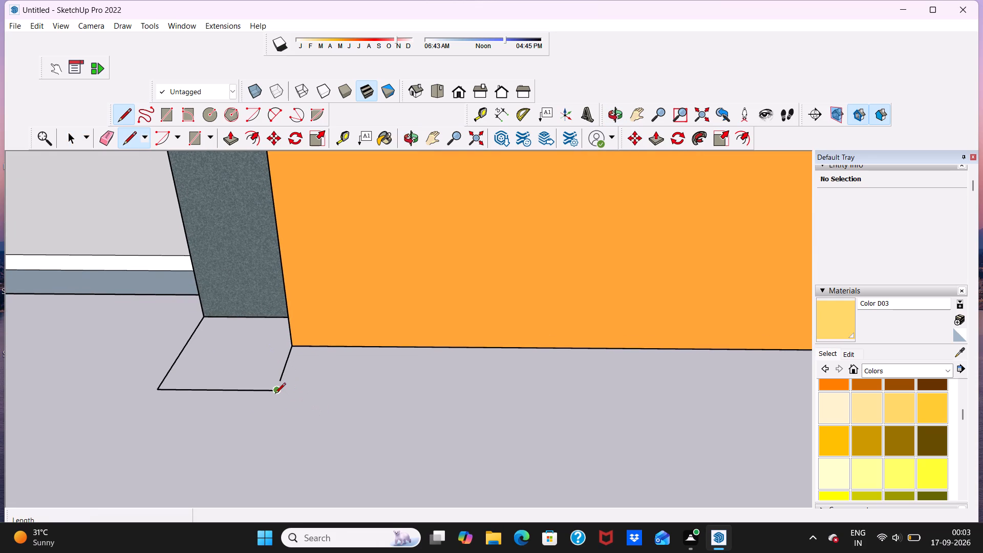
left_click(275, 394)
left_click(279, 383)
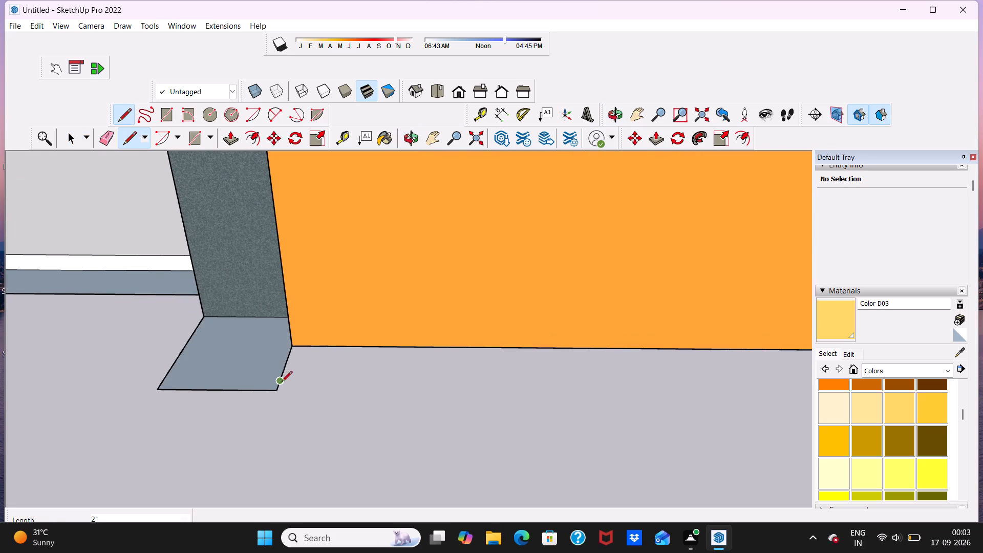
Push/Pull the ground face in front of the grey column upward about 7' 3" to form a narrow block.
key("space")
scroll(325, 384, "down", 19)
middle_click_drag(280, 338, 291, 335)
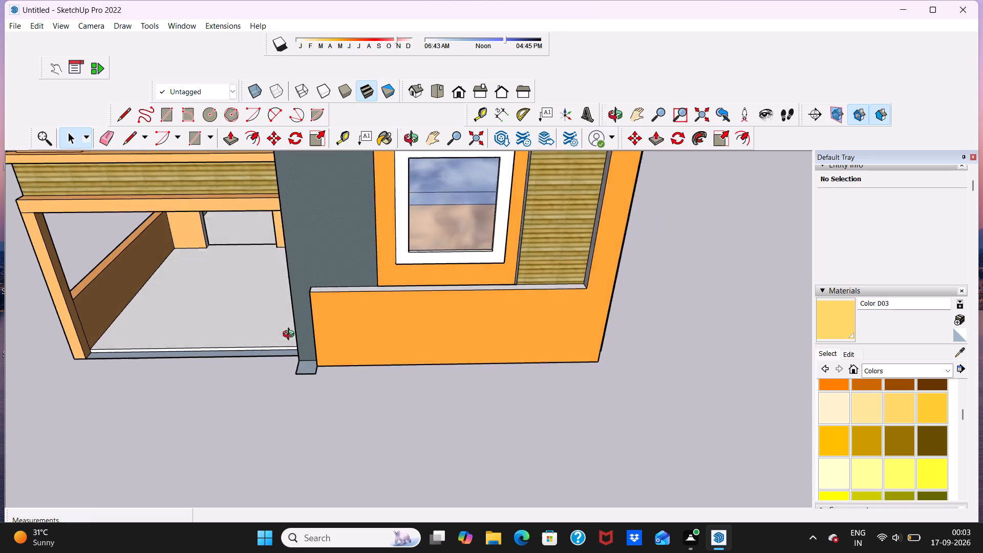
middle_click_drag(291, 335, 333, 280)
scroll(338, 356, "up", 2)
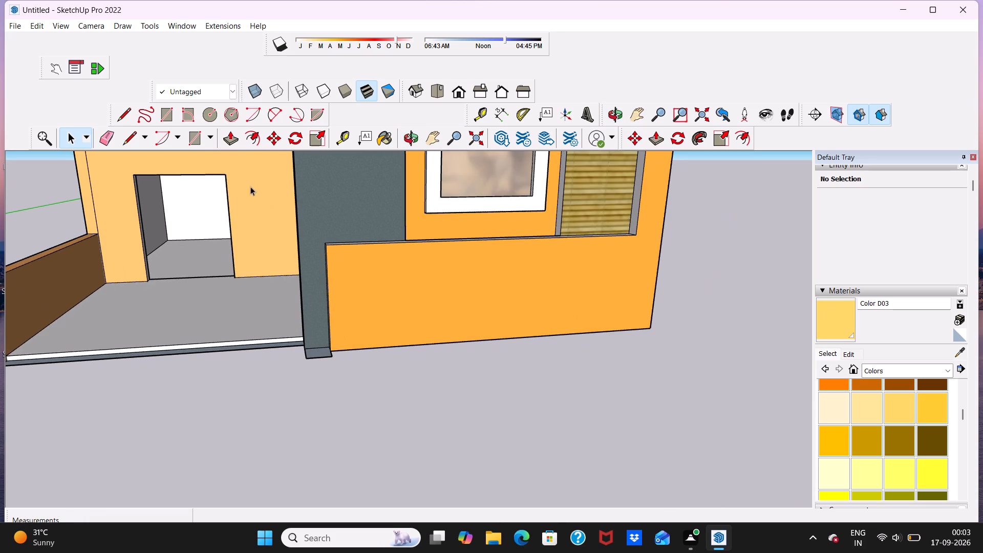
left_click(232, 132)
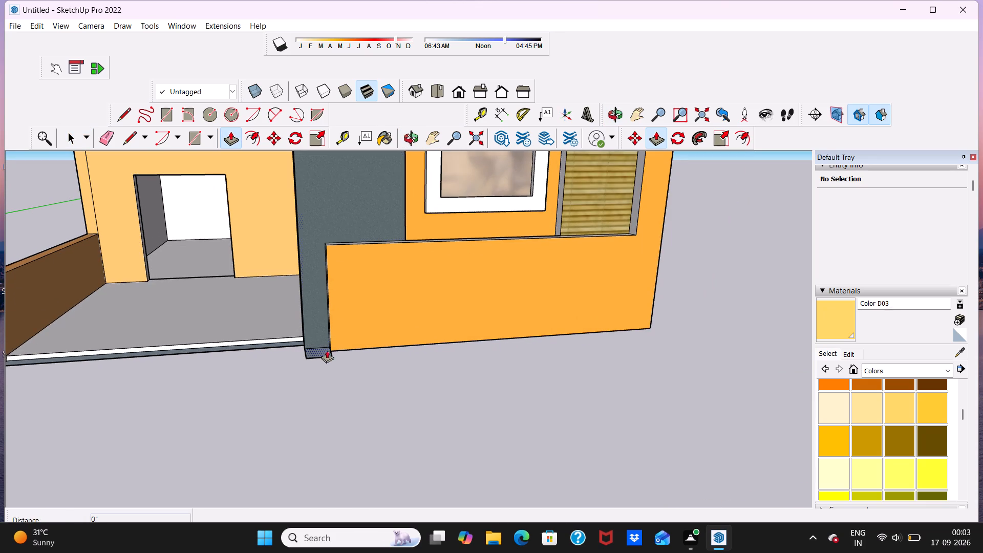
scroll(316, 344, "up", 7)
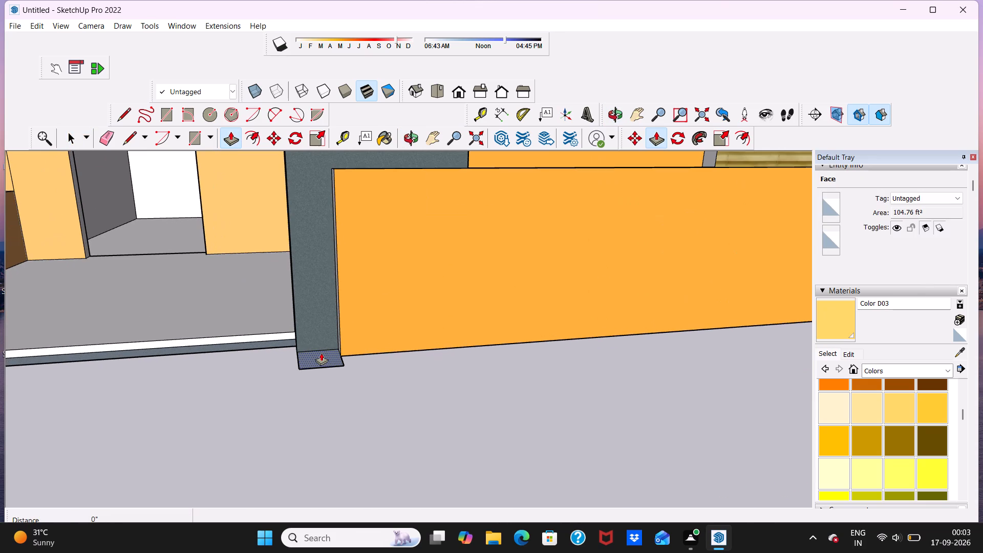
left_click(321, 353)
scroll(342, 211, "down", 9)
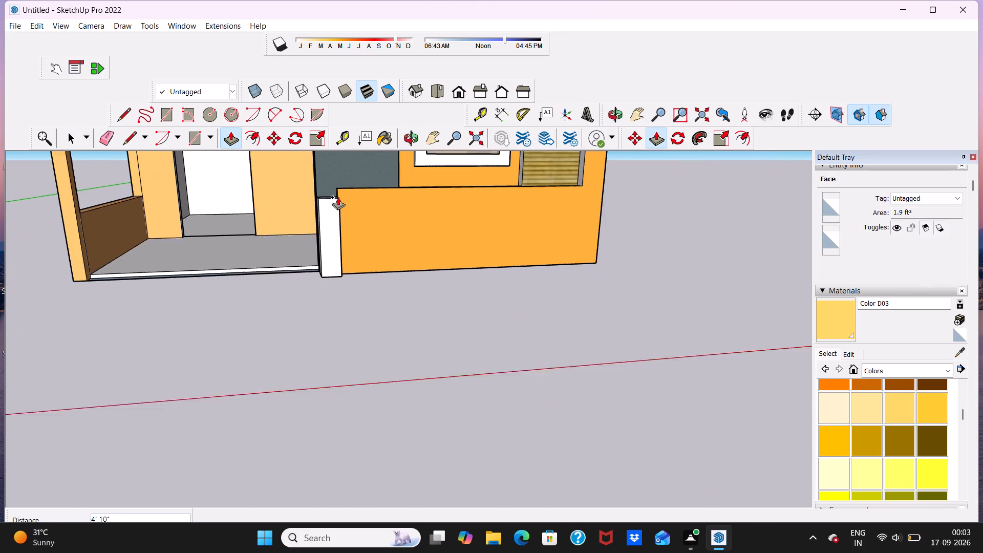
scroll(338, 197, "down", 2)
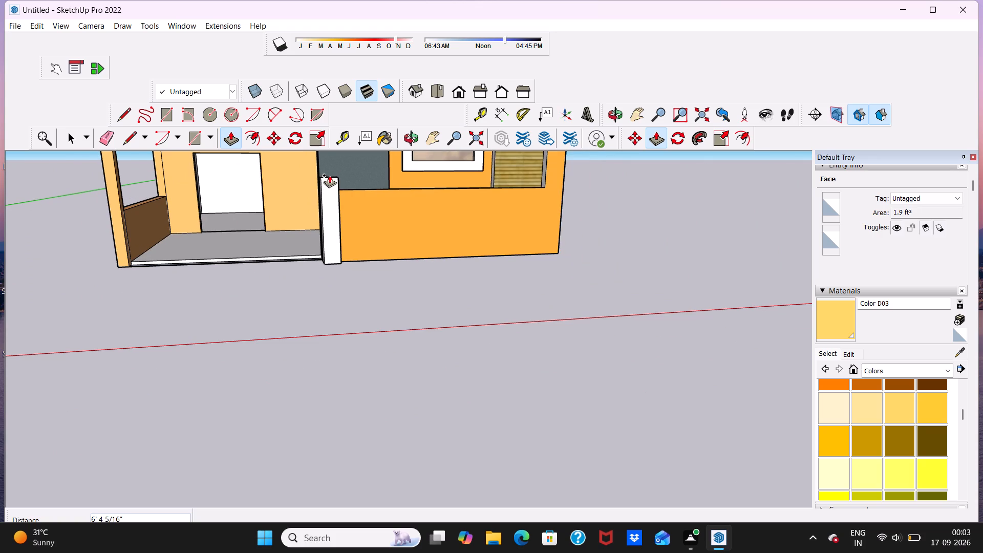
scroll(329, 166, "down", 4)
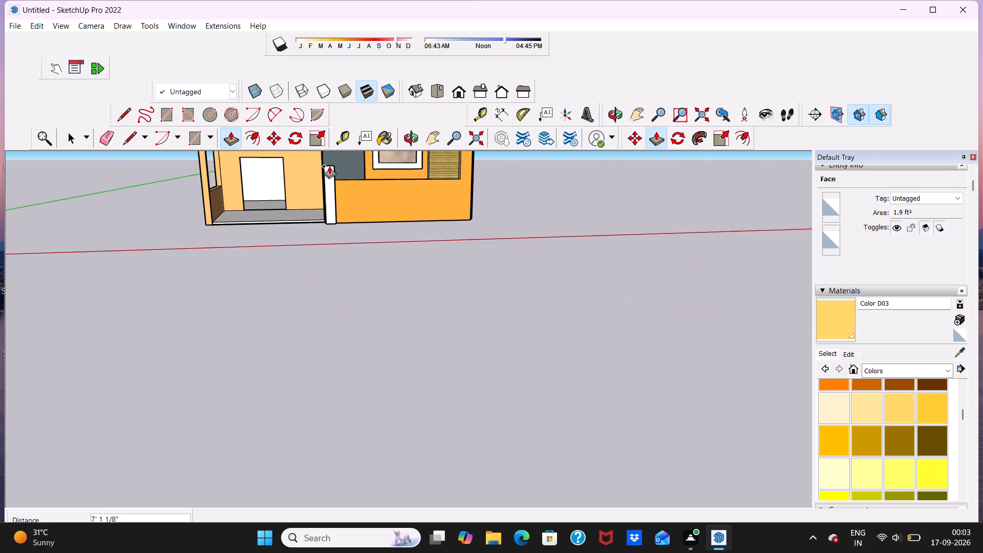
scroll(329, 166, "down", 16)
scroll(328, 160, "up", 1)
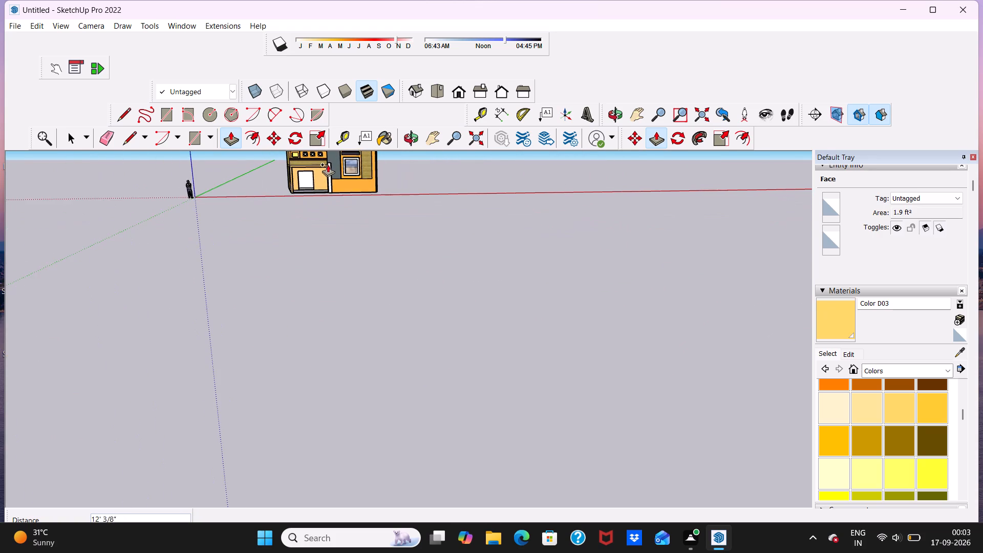
scroll(328, 166, "up", 15)
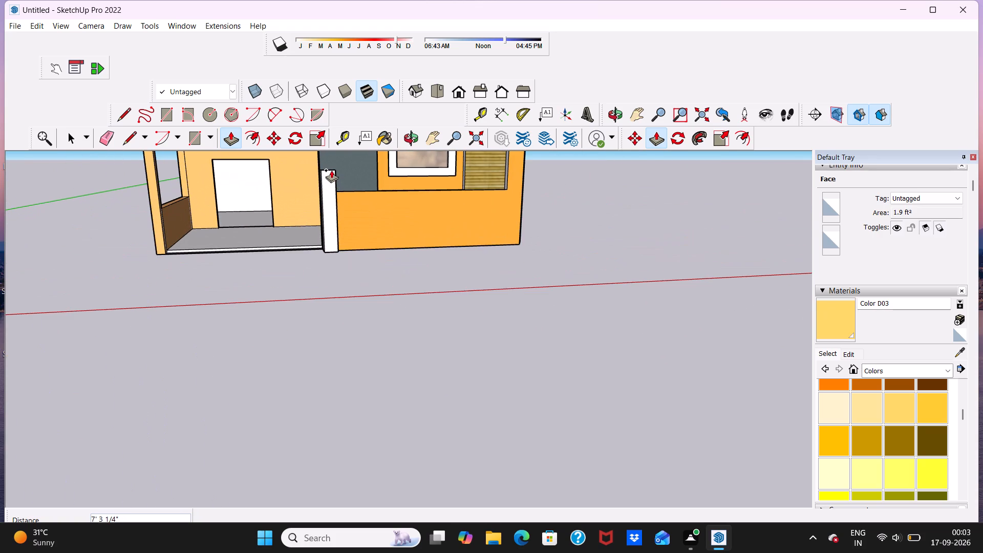
left_click(331, 170)
key("space")
Examine the new block from the front and side against the grey column, carport and low wall.
scroll(359, 218, "down", 6)
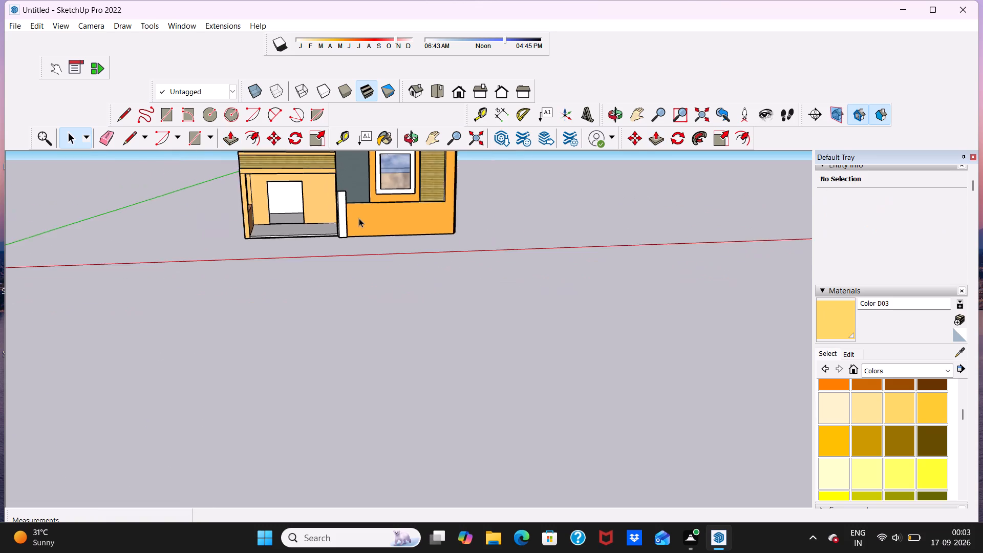
scroll(359, 218, "down", 3)
scroll(394, 198, "up", 6)
middle_click_drag(345, 217, 203, 257)
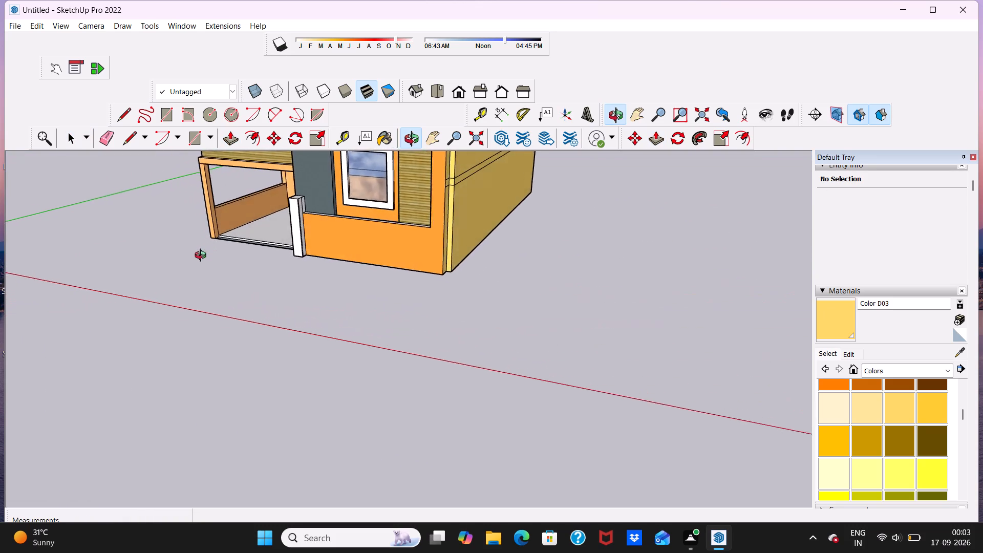
middle_click_drag(203, 257, 337, 231)
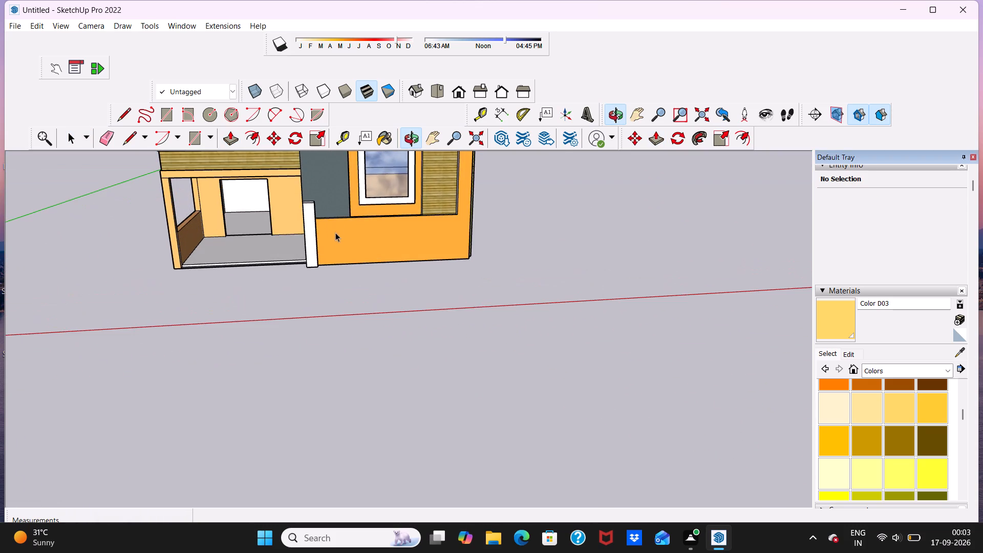
scroll(333, 235, "down", 4)
scroll(250, 255, "up", 8)
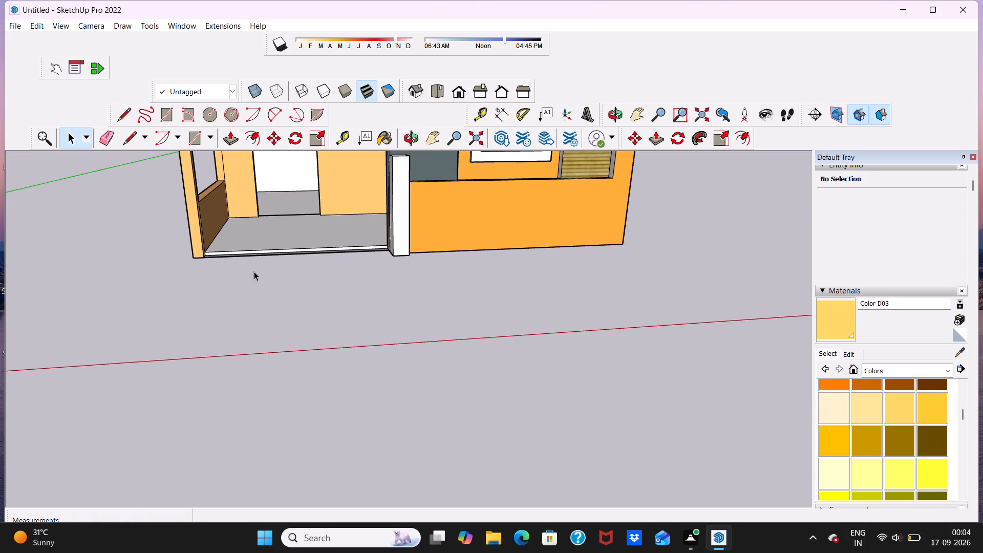
scroll(266, 263, "down", 10)
middle_click_drag(275, 254, 275, 220)
scroll(257, 240, "up", 9)
middle_click_drag(294, 266, 286, 312)
middle_click_drag(417, 345, 396, 354)
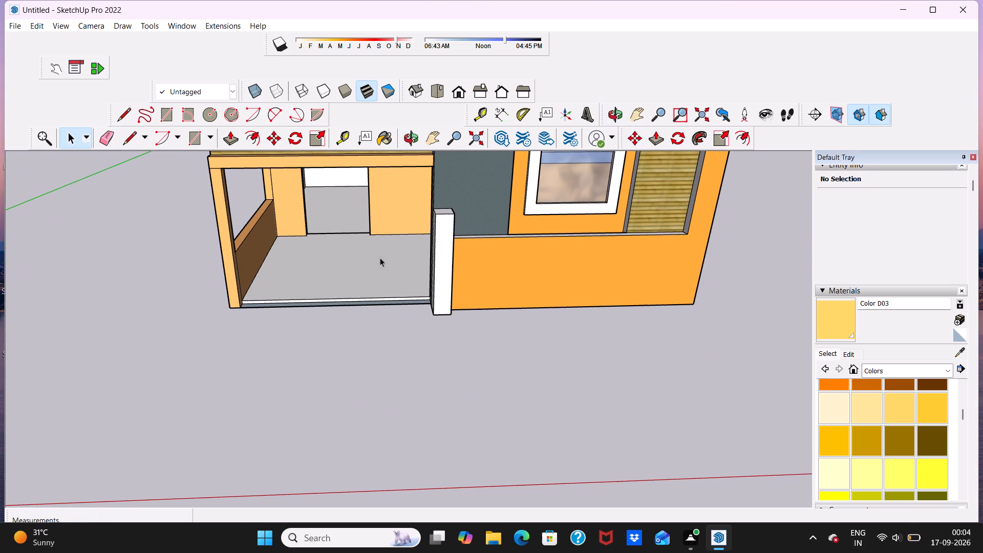
Select the front face of the new block in front of the grey column together with its bounding edges.
scroll(435, 286, "up", 5)
left_click(444, 274)
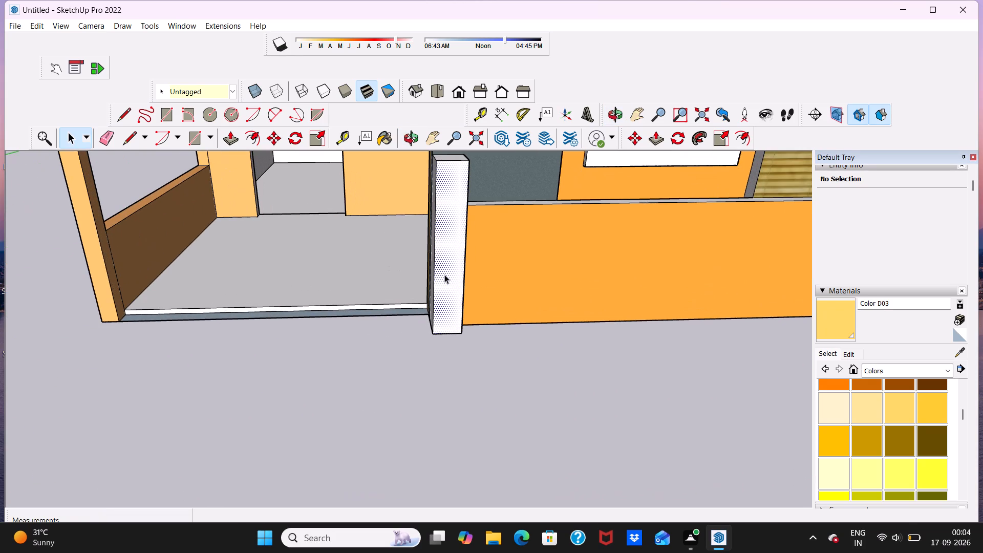
left_click(444, 275)
left_click(444, 275)
Add the block's carport-side base, top and rear upright edges, plus the top edge against the grey column, to the selection.
scroll(444, 275, "down", 5)
scroll(479, 272, "up", 1)
middle_click_drag(479, 272, 508, 285)
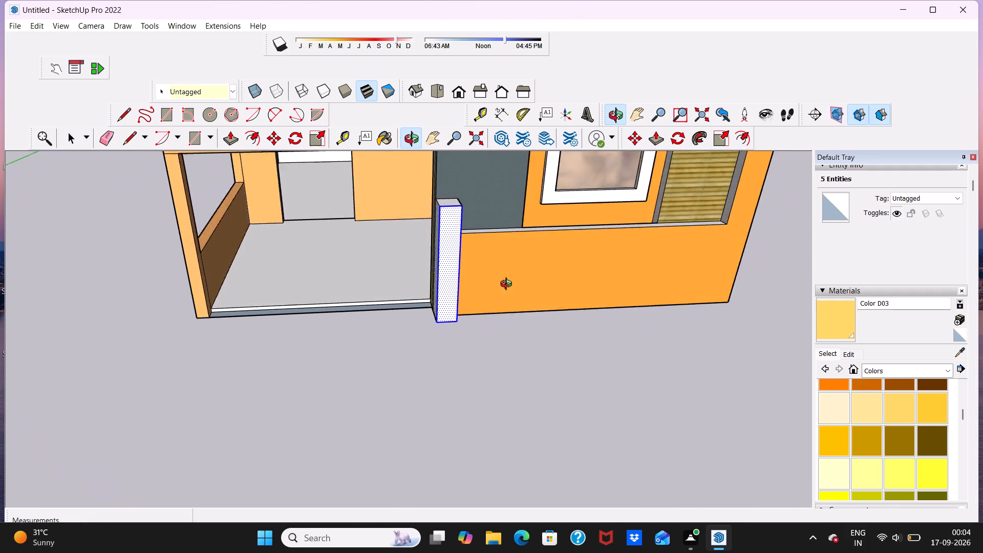
middle_click_drag(508, 285, 602, 319)
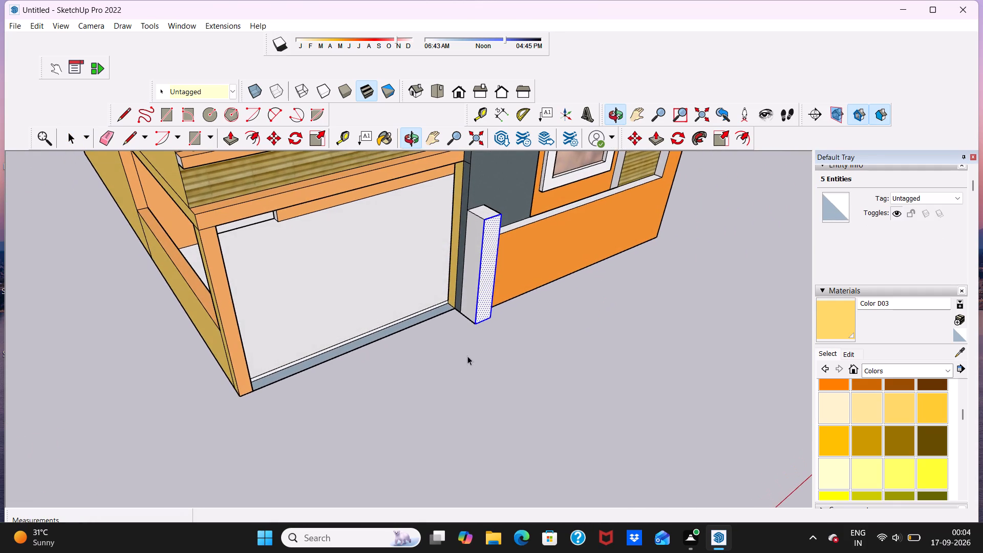
scroll(470, 321, "up", 5)
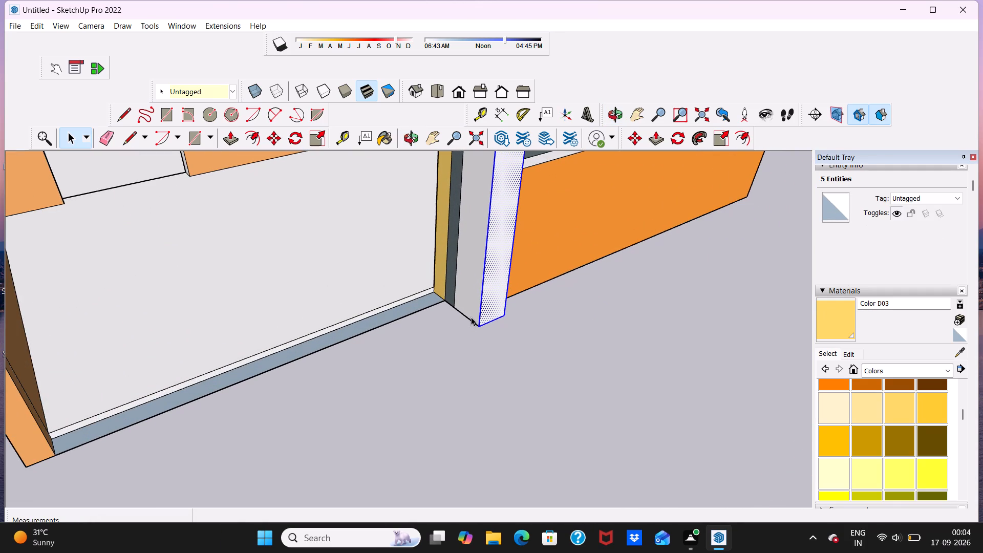
left_click(473, 322, "ctrl")
scroll(470, 320, "down", 11, "ctrl")
scroll(471, 254, "up", 12, "ctrl")
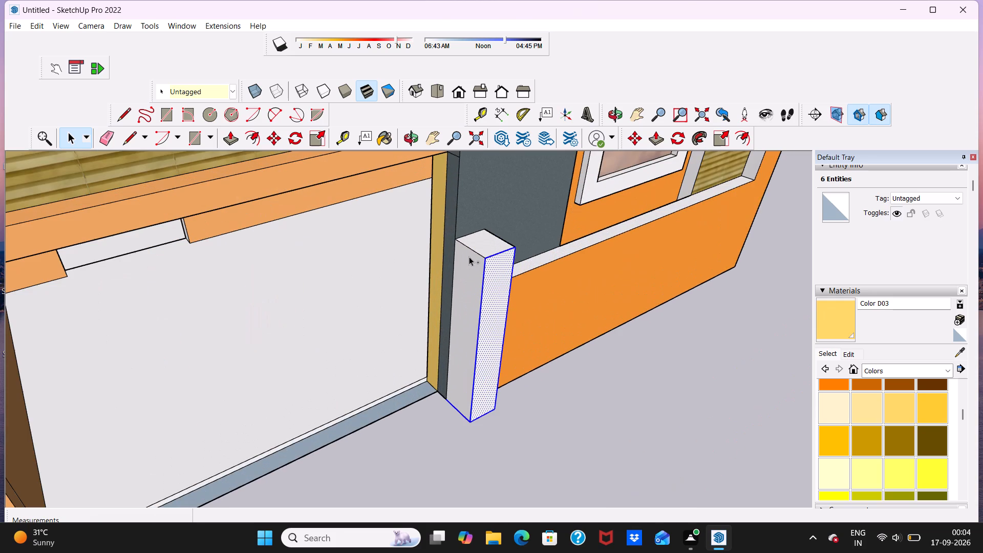
left_click(476, 251, "ctrl")
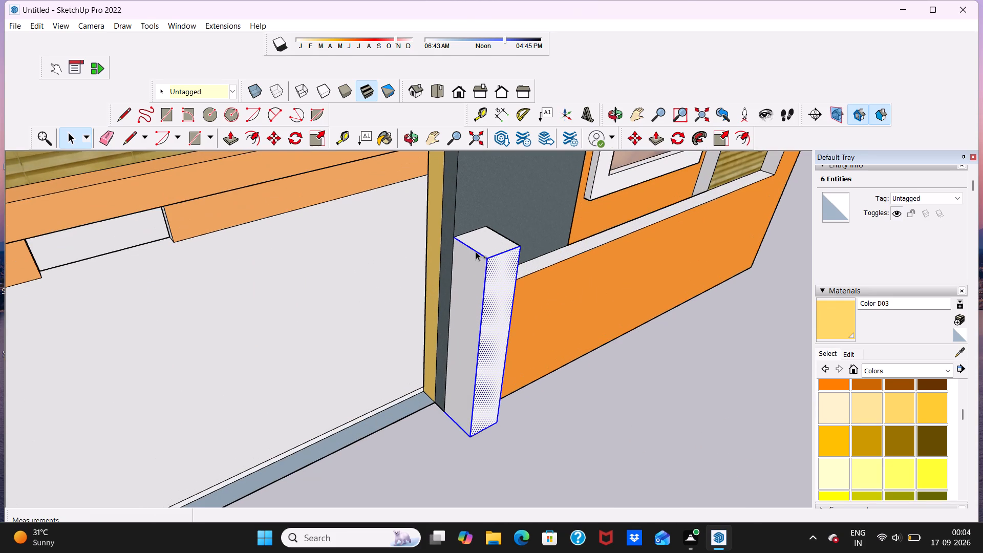
scroll(476, 251, "down", 4, "ctrl")
scroll(469, 237, "up", 9, "ctrl")
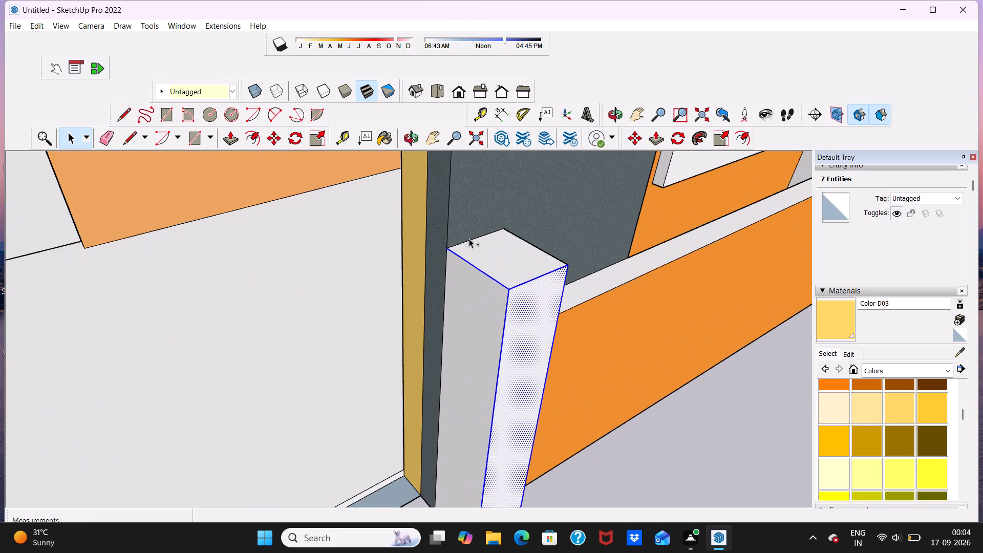
scroll(469, 239, "up", 1, "ctrl")
left_click(443, 276, "ctrl")
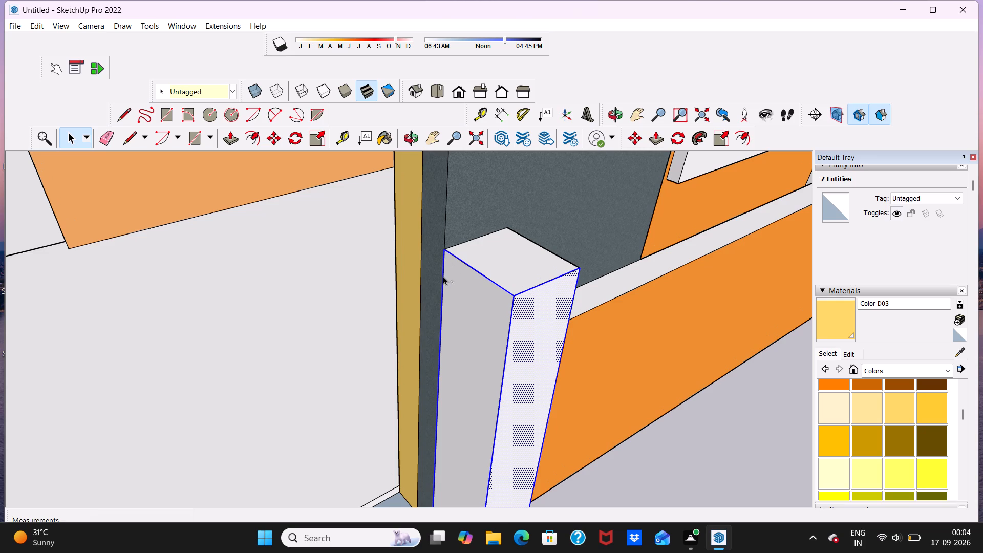
left_click(457, 244, "ctrl")
Add both segments of the block's wall-side top edge and its rear upright edge above the low wall to the selection.
scroll(462, 245, "down", 6, "ctrl")
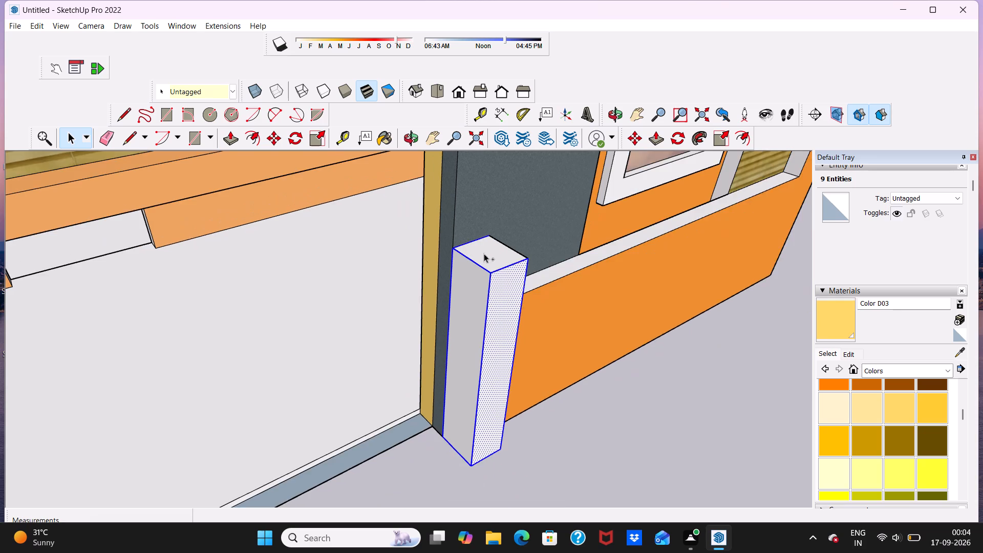
scroll(520, 257, "up", 12, "ctrl")
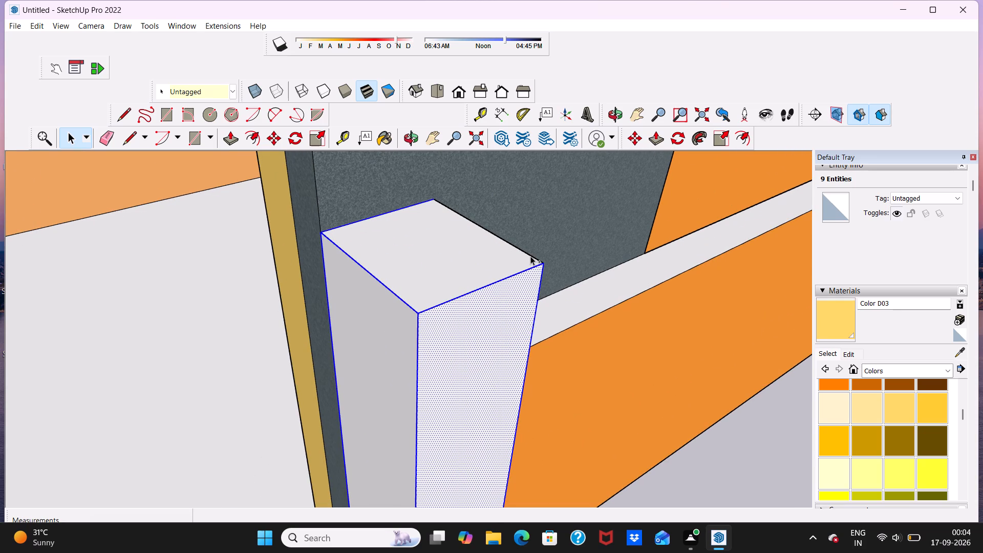
left_click(530, 255, "ctrl")
scroll(469, 213, "up", 4, "ctrl")
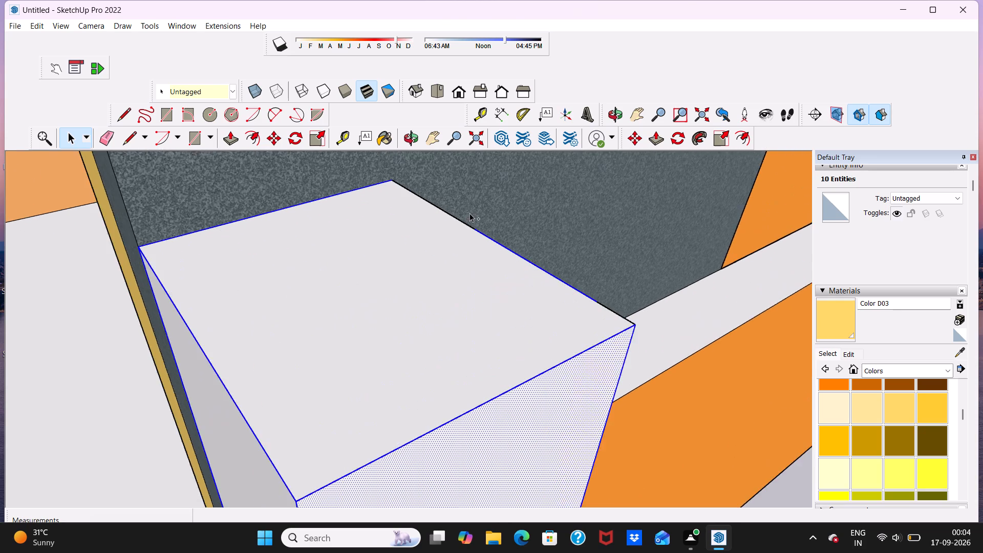
scroll(469, 213, "up", 5, "ctrl")
left_click(463, 232, "ctrl")
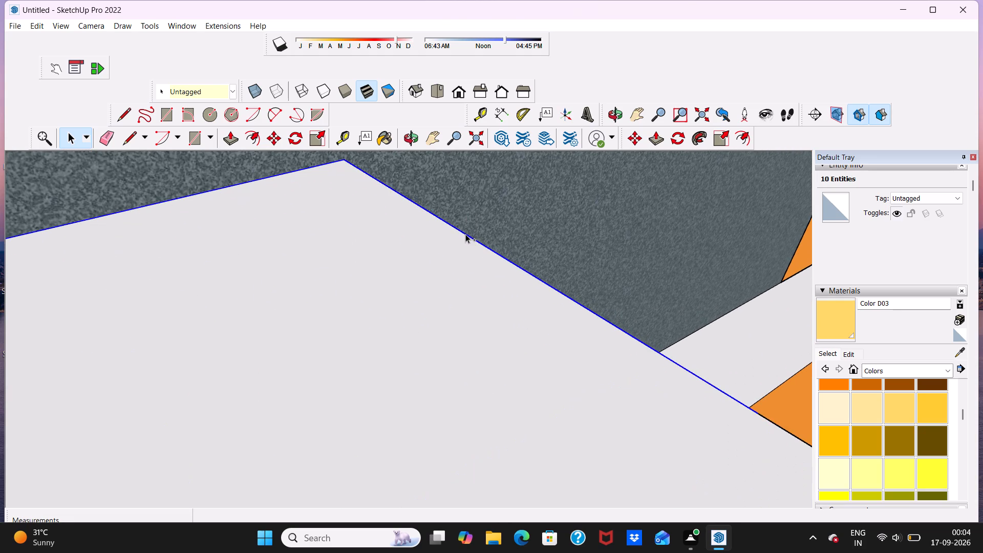
scroll(465, 236, "down", 17, "ctrl")
middle_click_drag(601, 314, 391, 297, "ctrl")
scroll(354, 362, "up", 5, "ctrl")
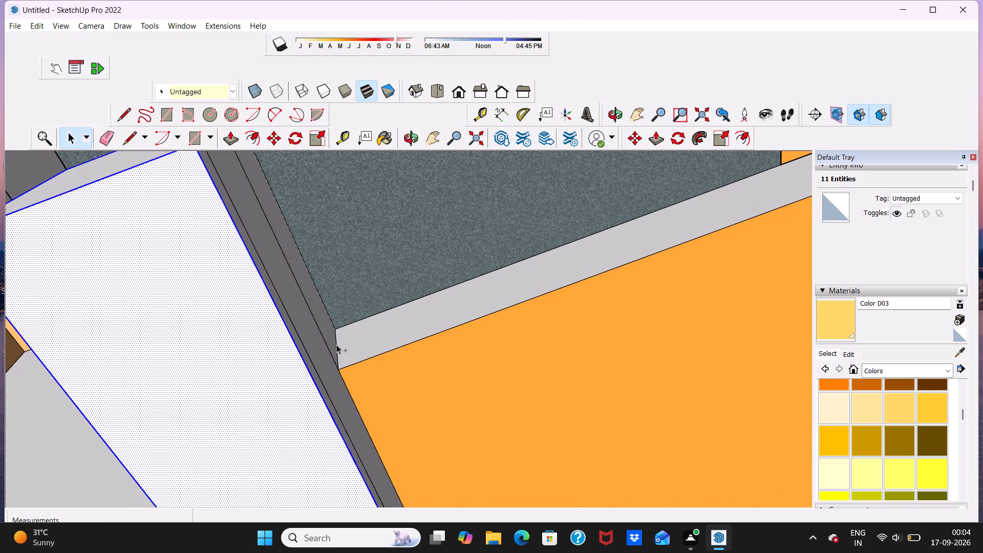
scroll(333, 342, "down", 7, "ctrl")
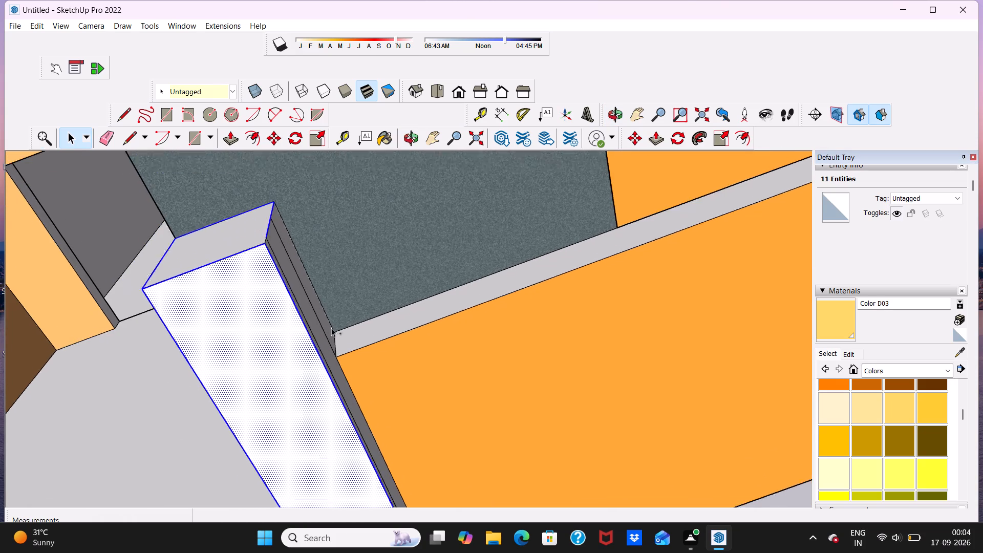
scroll(331, 328, "down", 2, "ctrl")
scroll(327, 298, "up", 10, "ctrl")
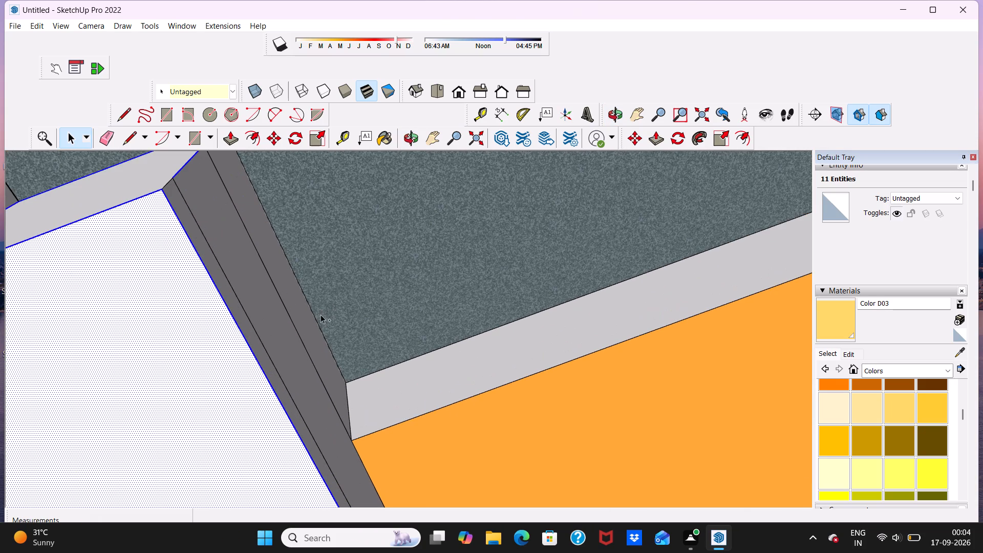
left_click(314, 316, "ctrl")
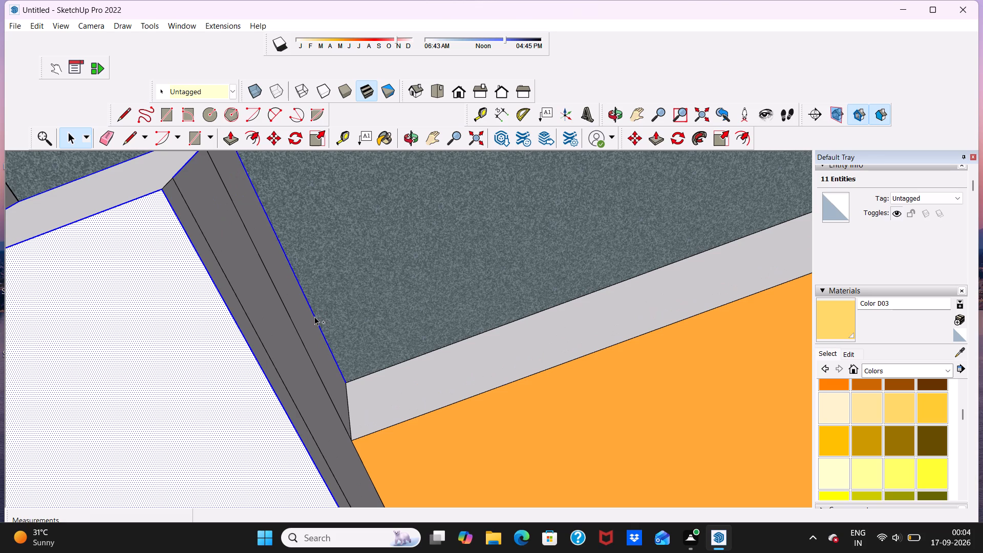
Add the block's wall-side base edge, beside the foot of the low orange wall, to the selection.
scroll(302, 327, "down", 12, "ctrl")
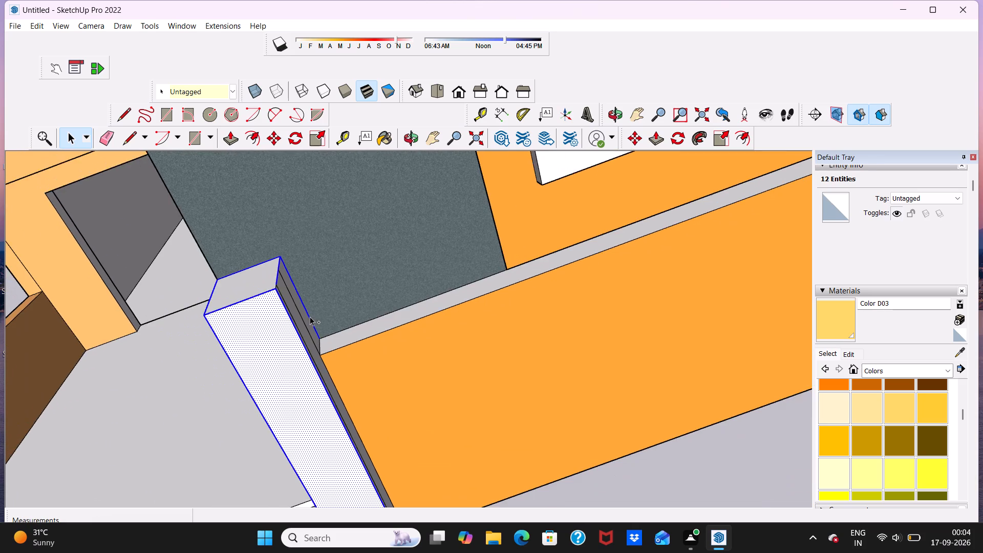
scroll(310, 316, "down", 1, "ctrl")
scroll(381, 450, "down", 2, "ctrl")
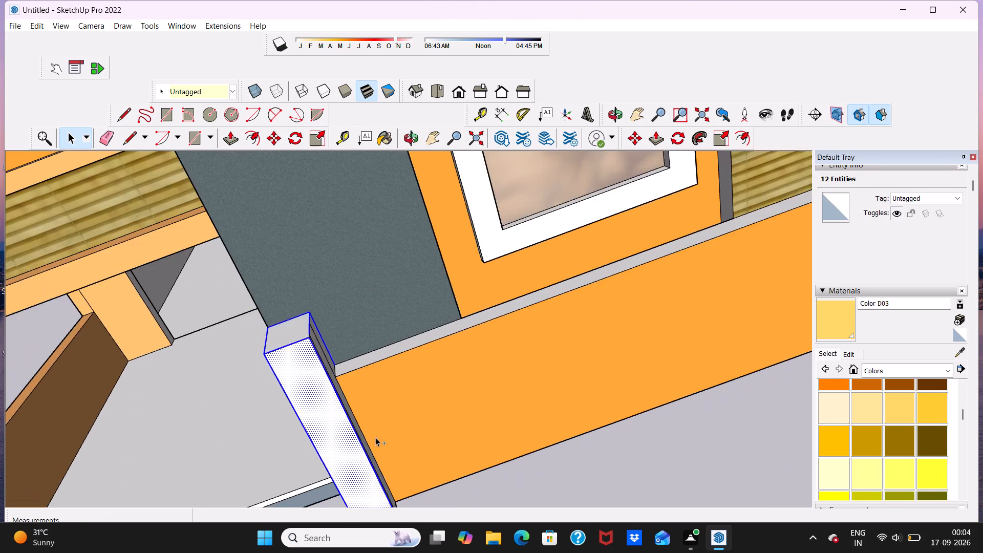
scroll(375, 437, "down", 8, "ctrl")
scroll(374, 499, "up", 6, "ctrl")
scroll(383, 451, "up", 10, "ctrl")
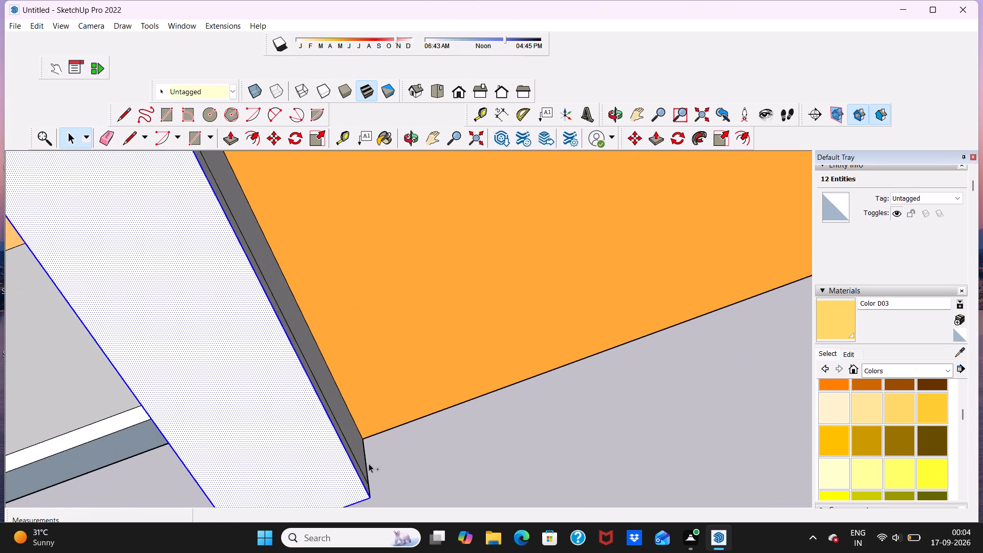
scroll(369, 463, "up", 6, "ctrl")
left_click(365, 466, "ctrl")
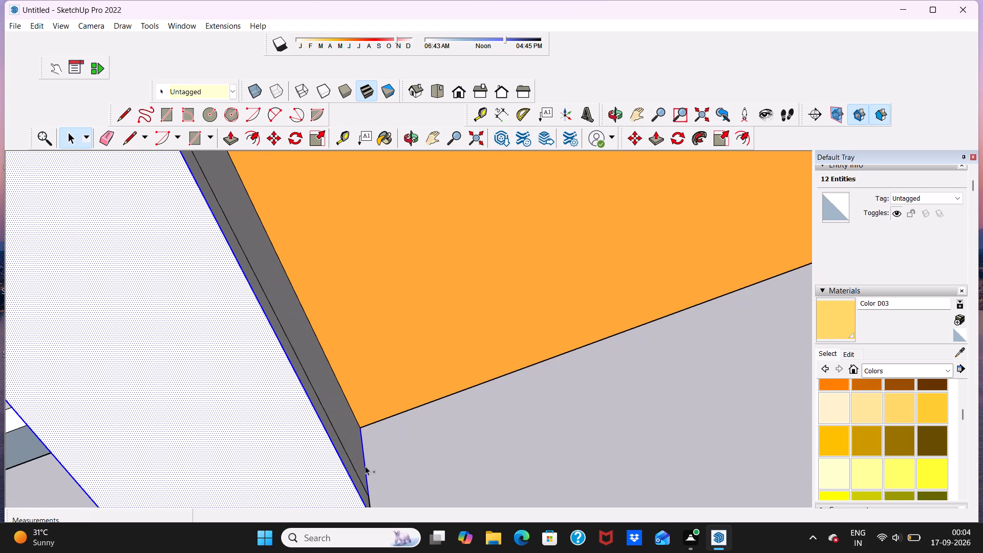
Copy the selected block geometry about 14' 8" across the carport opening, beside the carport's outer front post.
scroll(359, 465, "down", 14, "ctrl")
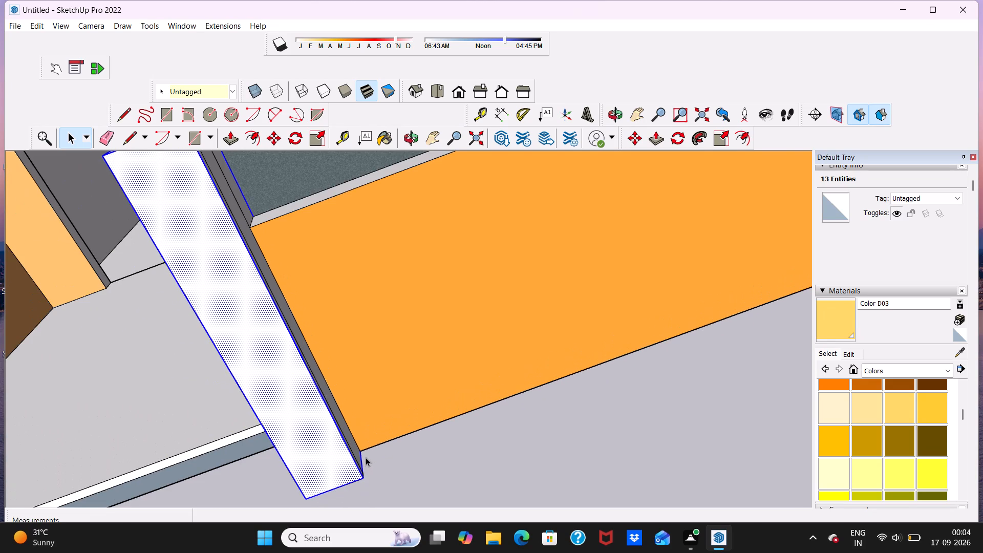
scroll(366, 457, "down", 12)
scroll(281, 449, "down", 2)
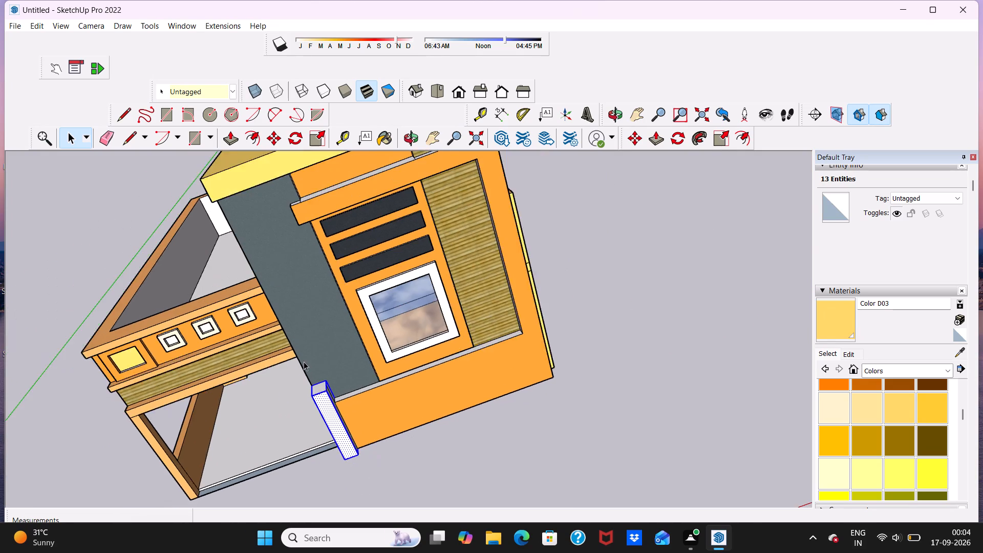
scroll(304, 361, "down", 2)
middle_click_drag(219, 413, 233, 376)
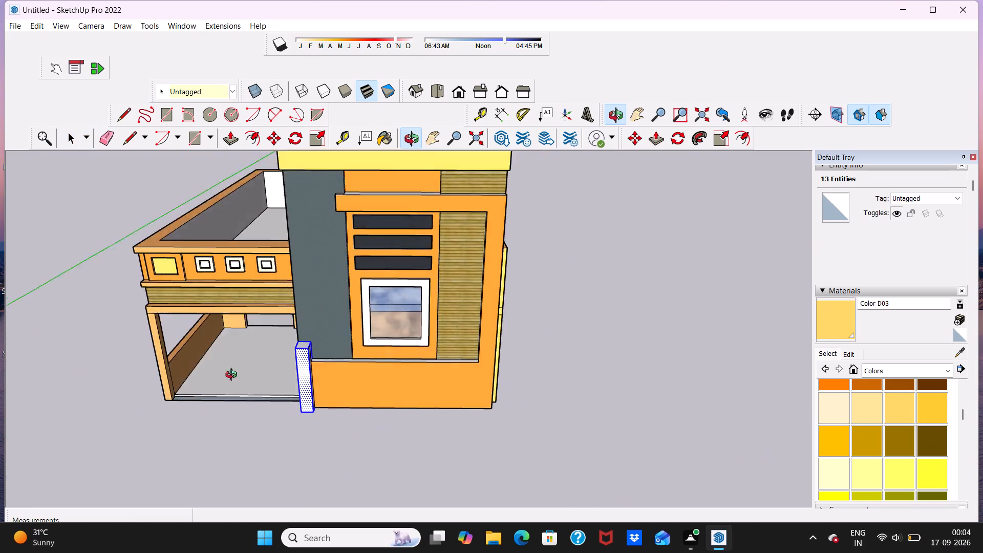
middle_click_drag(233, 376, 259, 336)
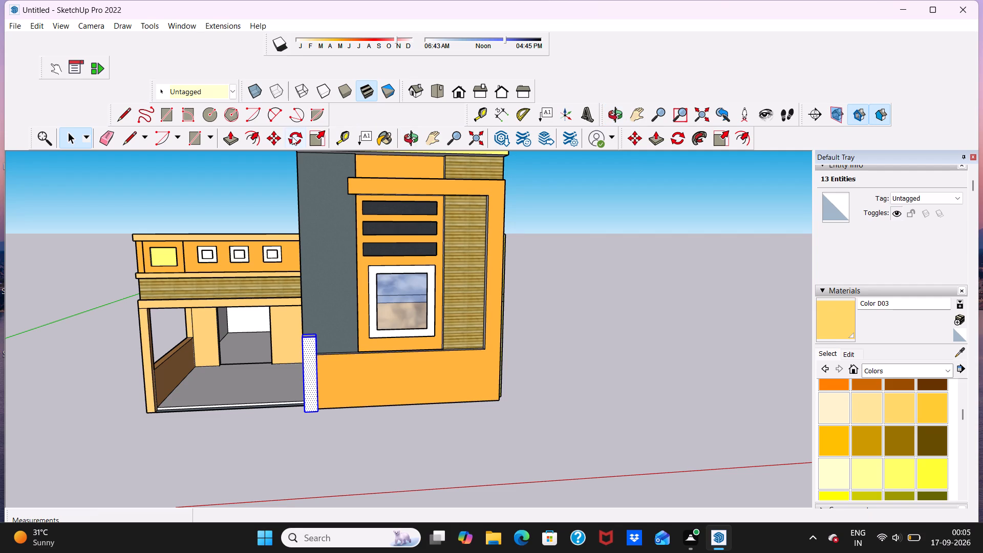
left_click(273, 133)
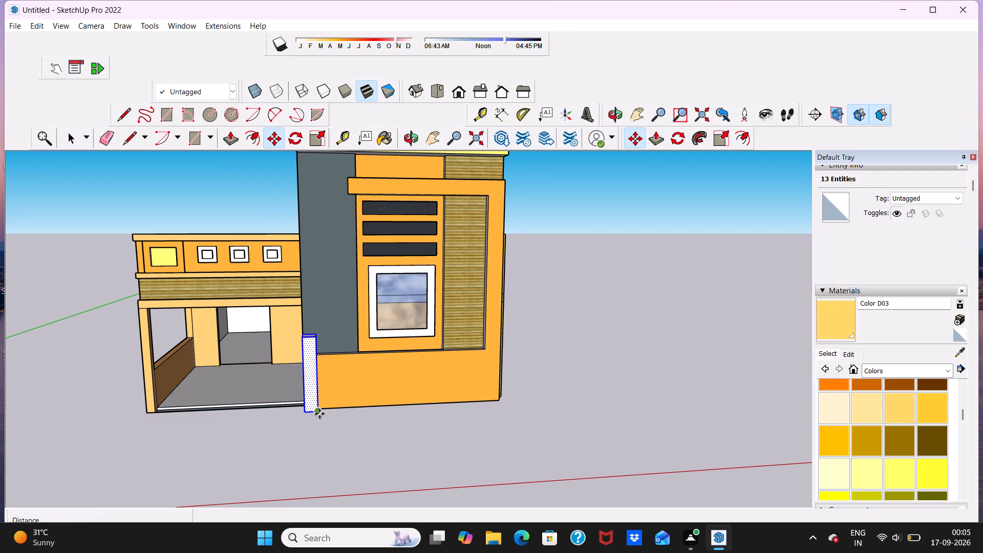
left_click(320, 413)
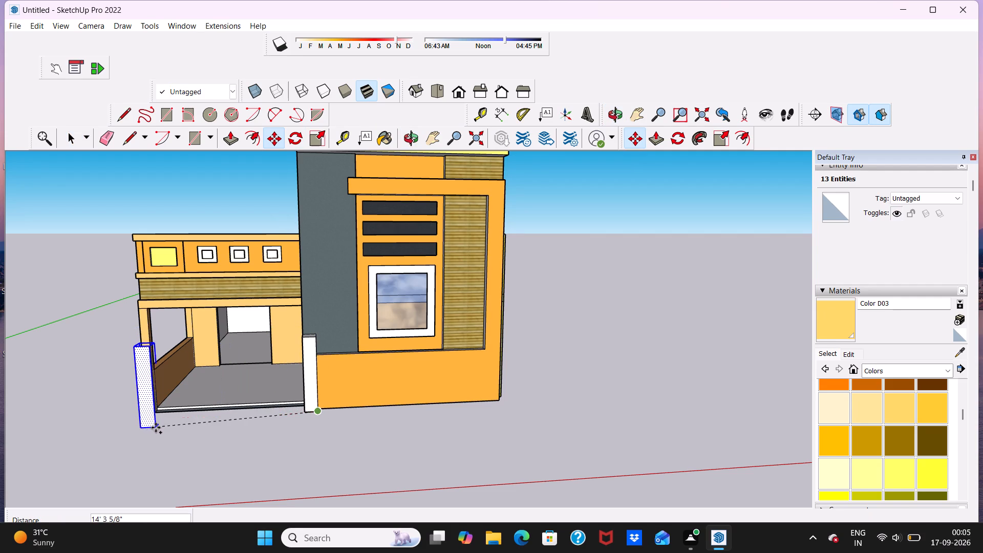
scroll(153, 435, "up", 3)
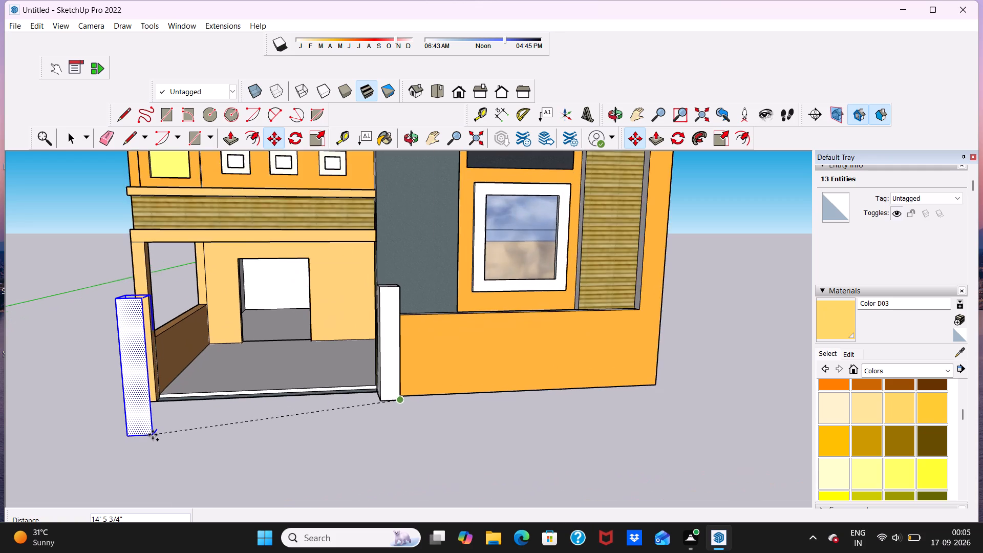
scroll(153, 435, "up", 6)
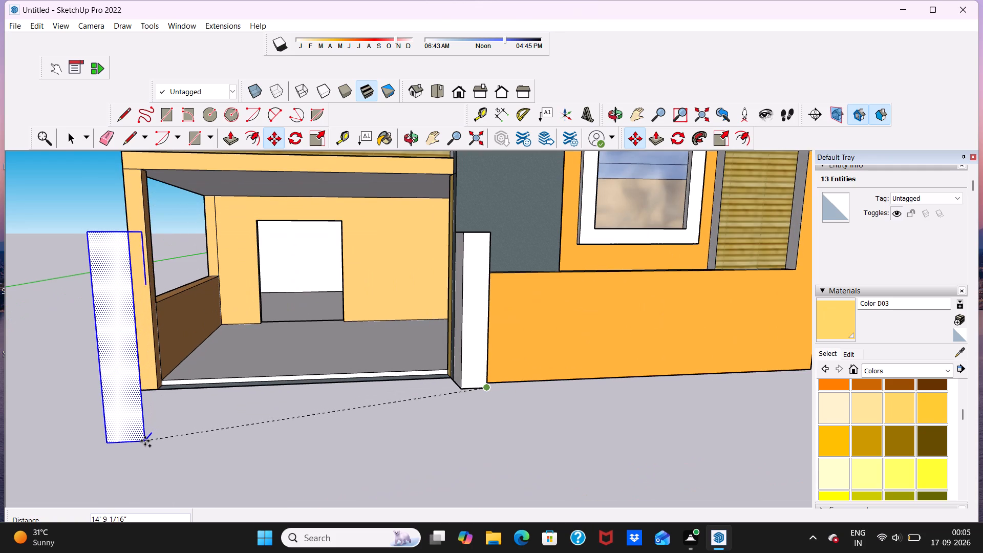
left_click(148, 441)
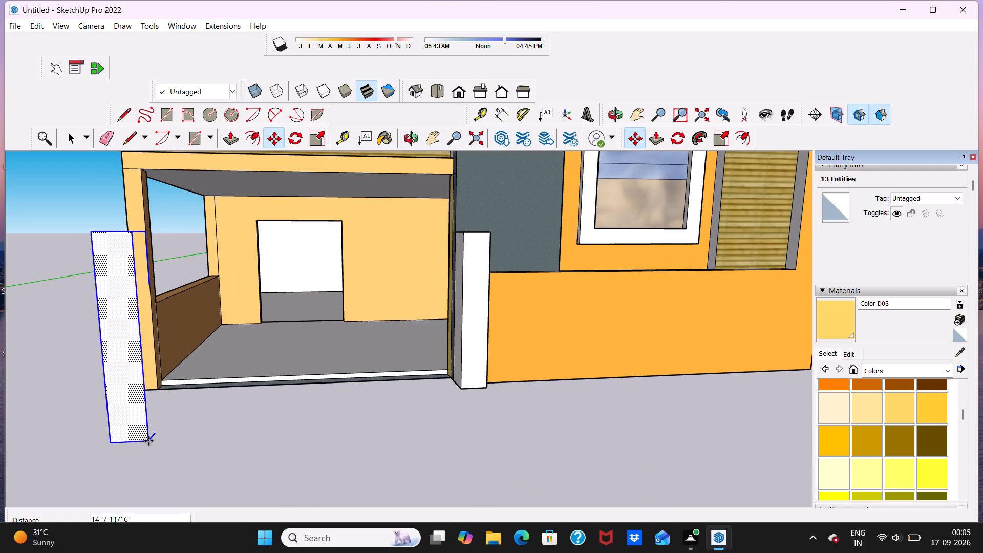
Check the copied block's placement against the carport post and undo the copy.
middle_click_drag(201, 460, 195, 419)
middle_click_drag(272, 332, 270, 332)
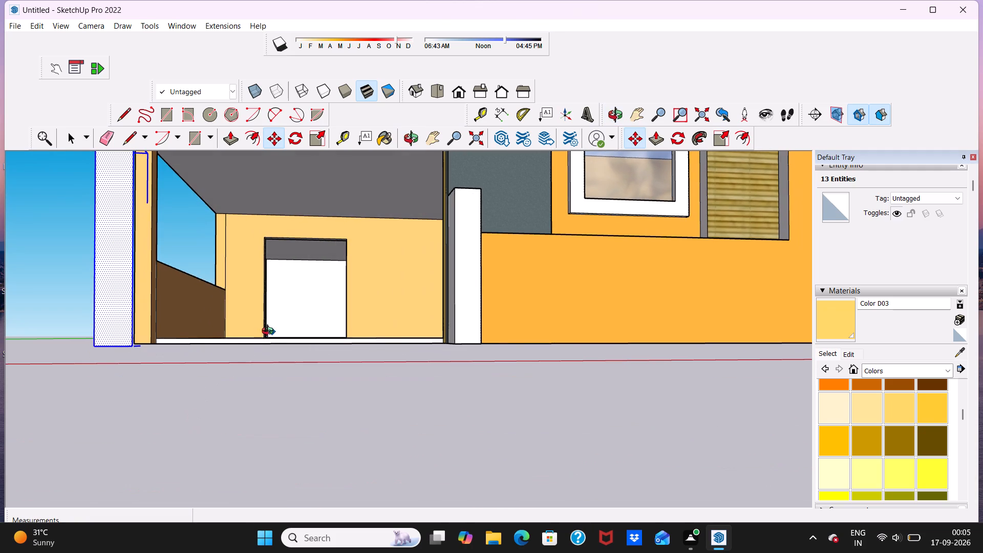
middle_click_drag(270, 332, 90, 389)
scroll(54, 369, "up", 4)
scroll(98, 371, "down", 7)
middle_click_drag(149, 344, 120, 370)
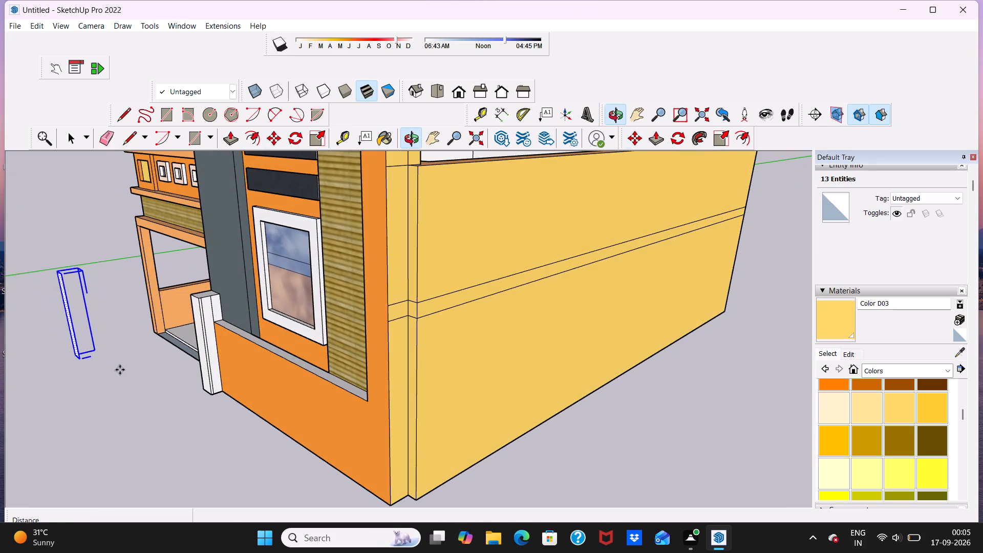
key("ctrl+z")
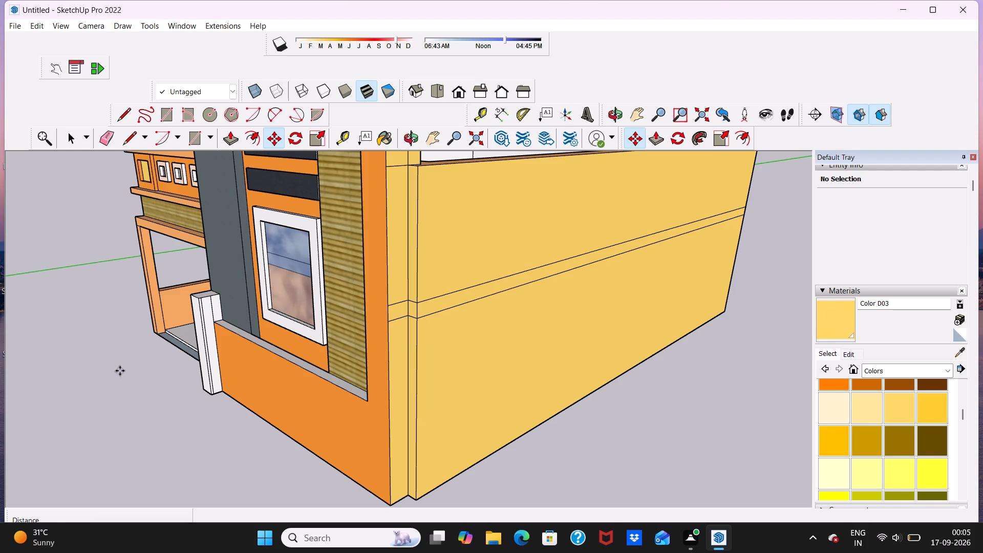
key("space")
Examine the house front around the white block, carport opening, grey column and low orange wall from several angles.
scroll(140, 372, "down", 5)
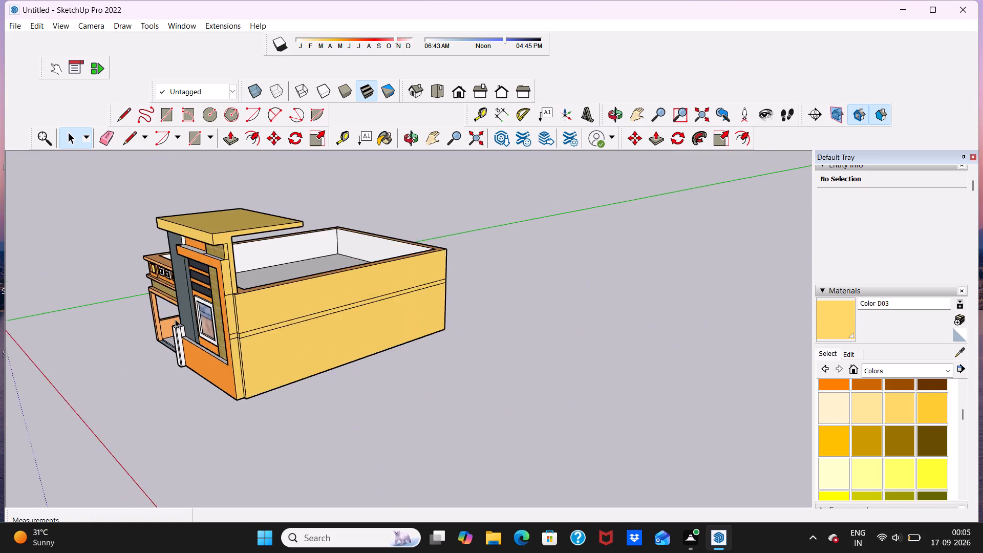
scroll(175, 319, "down", 7)
scroll(159, 294, "up", 12)
scroll(216, 297, "down", 9)
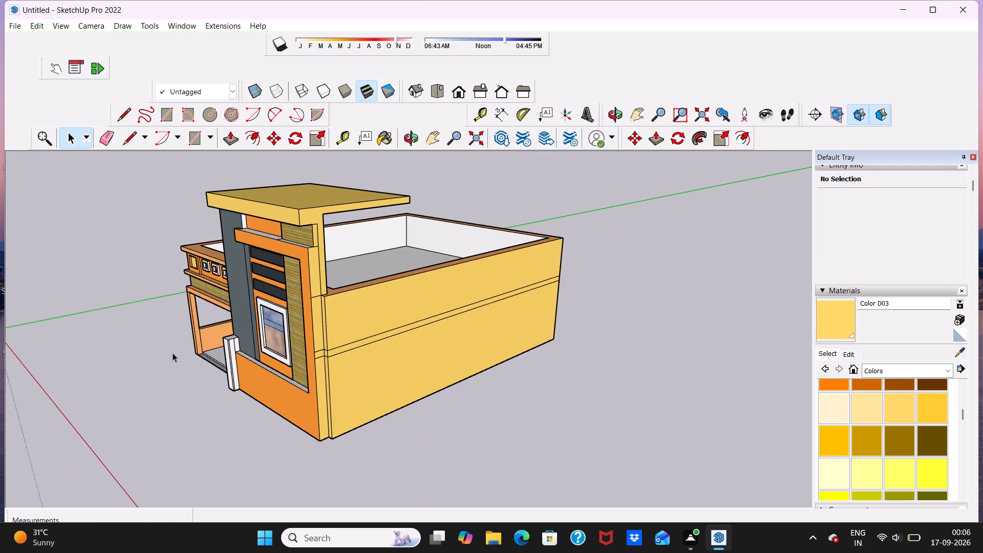
scroll(170, 357, "up", 4)
middle_click_drag(173, 357, 320, 335)
scroll(322, 334, "down", 8)
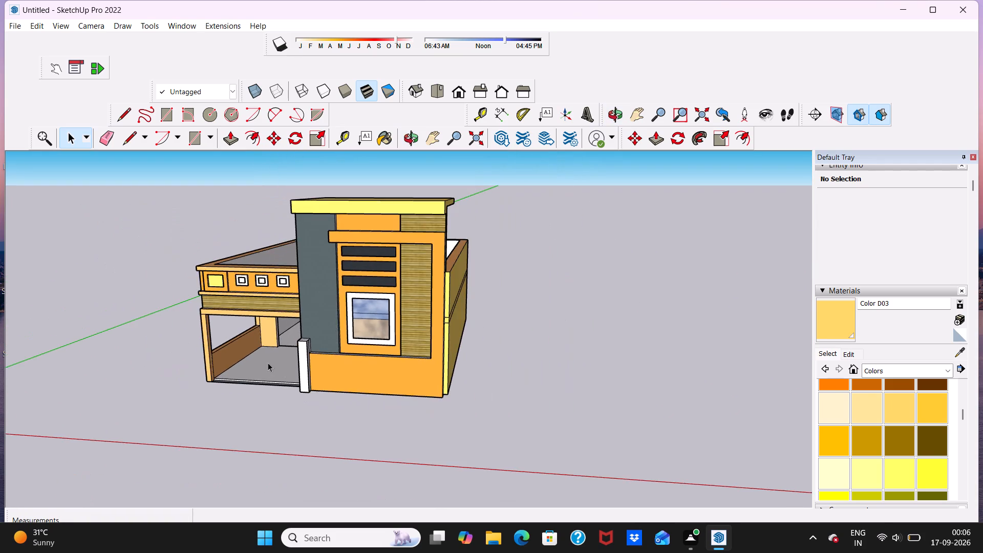
scroll(304, 369, "up", 17)
scroll(320, 350, "down", 19)
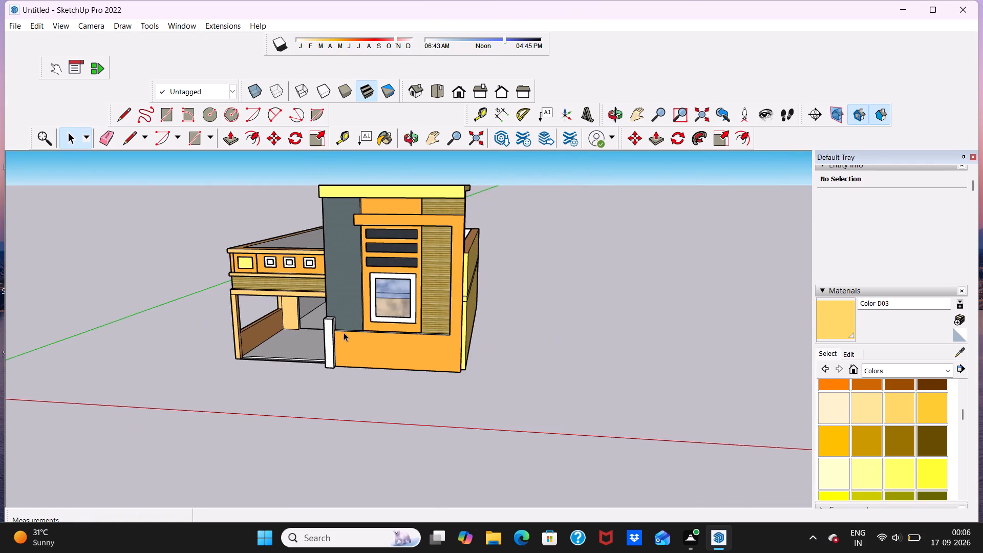
scroll(386, 259, "up", 14)
scroll(365, 275, "down", 11)
middle_click_drag(317, 354, 321, 341)
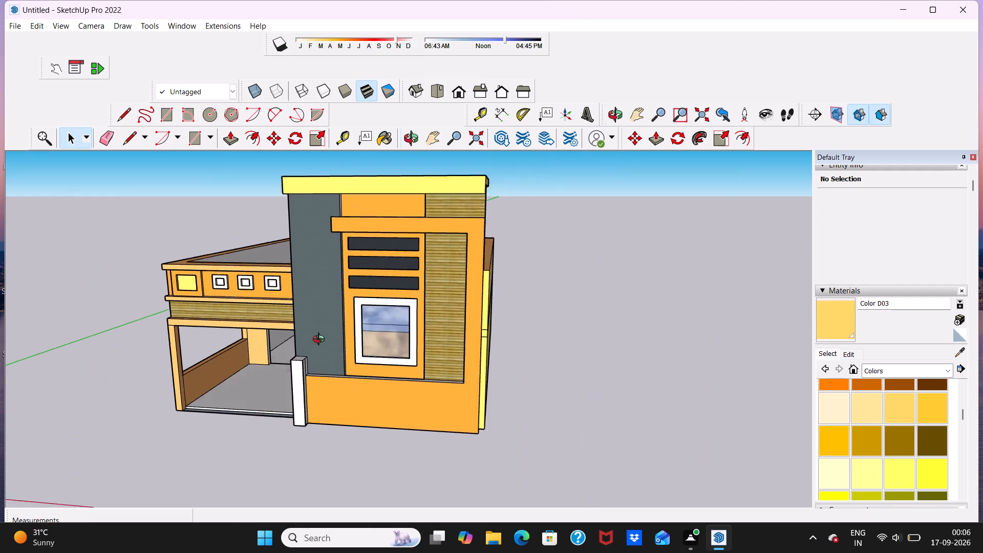
middle_click_drag(321, 341, 376, 298)
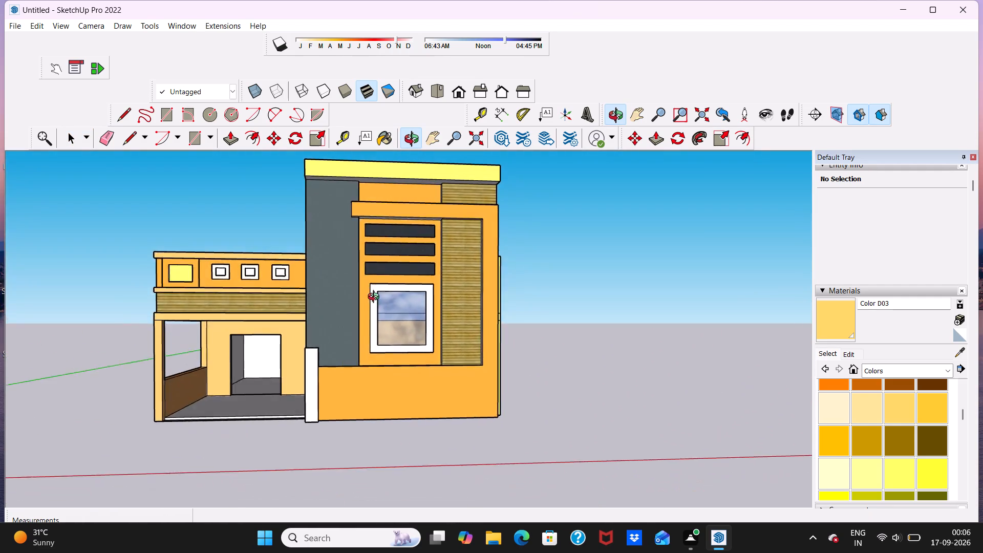
middle_click_drag(376, 298, 366, 330)
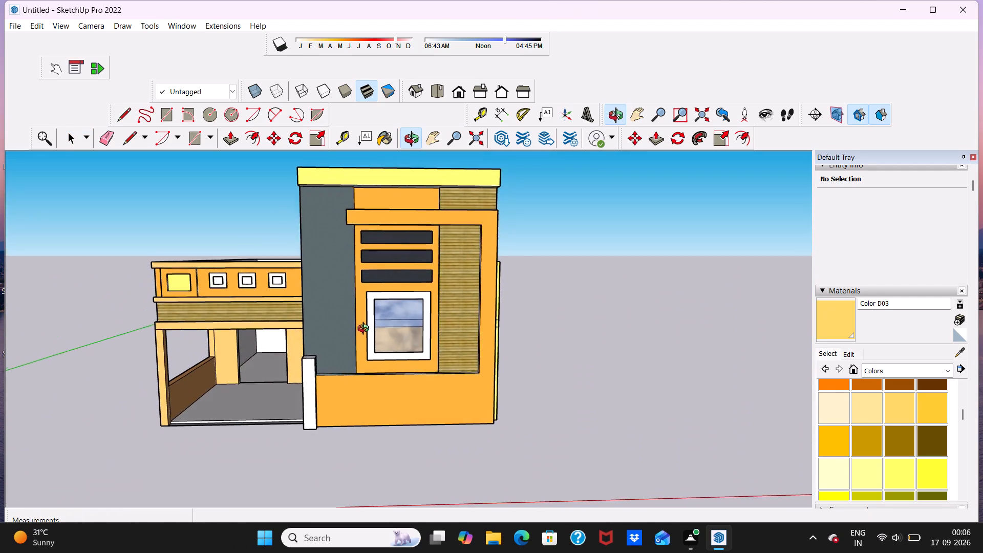
middle_click_drag(366, 330, 361, 344)
scroll(364, 332, "down", 3)
scroll(303, 387, "up", 6)
scroll(343, 360, "up", 3)
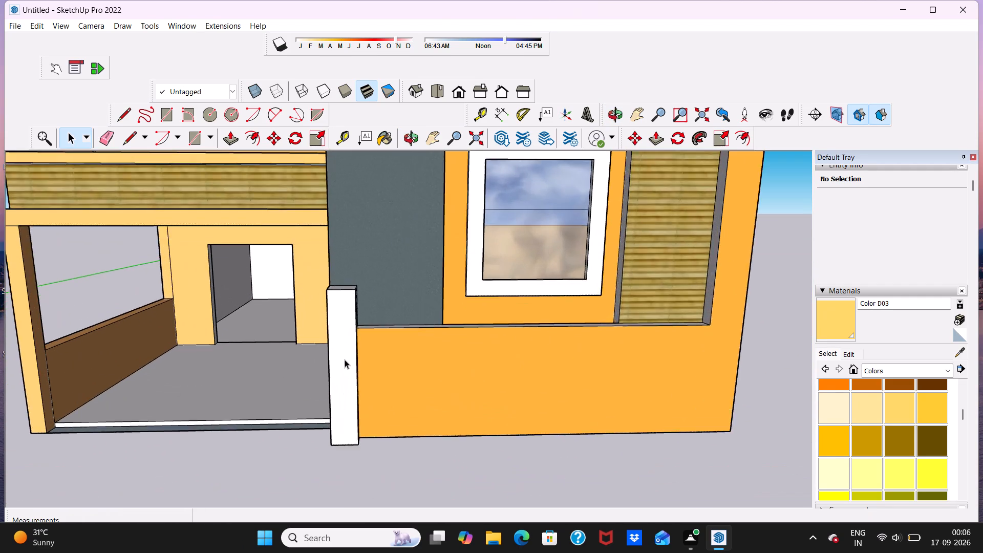
scroll(345, 359, "up", 4)
scroll(353, 358, "down", 19)
middle_click_drag(300, 366, 295, 347)
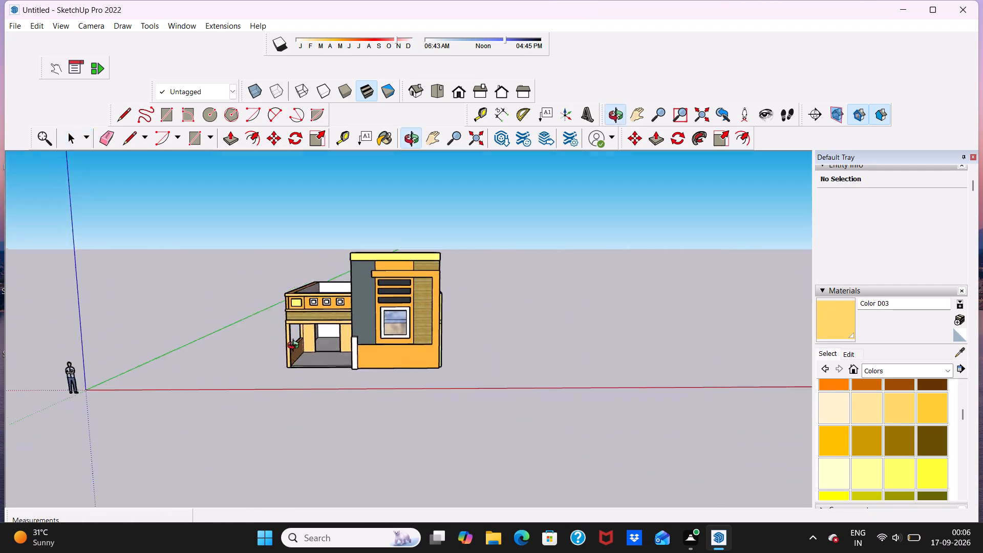
middle_click_drag(295, 347, 301, 326)
scroll(336, 360, "up", 17)
scroll(370, 353, "down", 6)
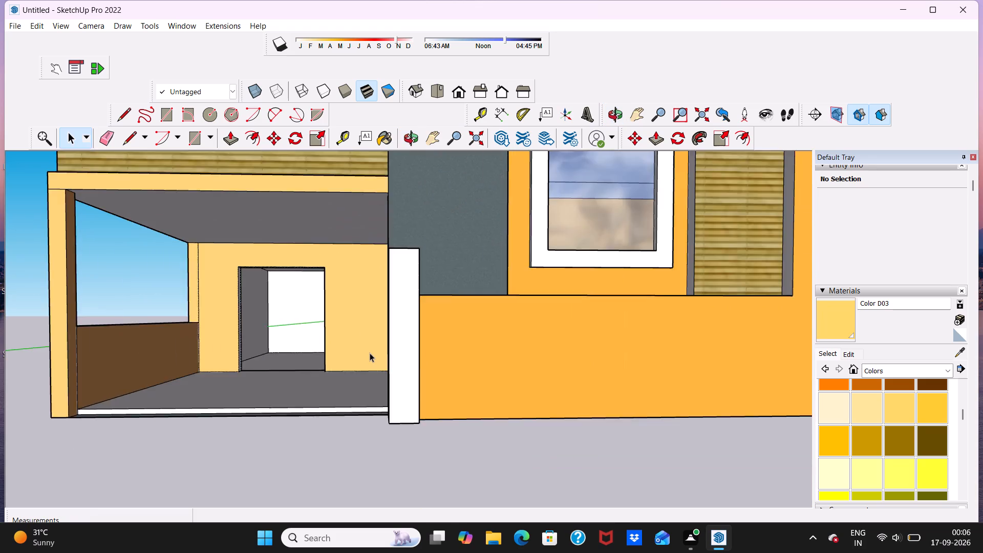
scroll(370, 353, "down", 5)
middle_click_drag(354, 370, 347, 412)
scroll(382, 380, "up", 3)
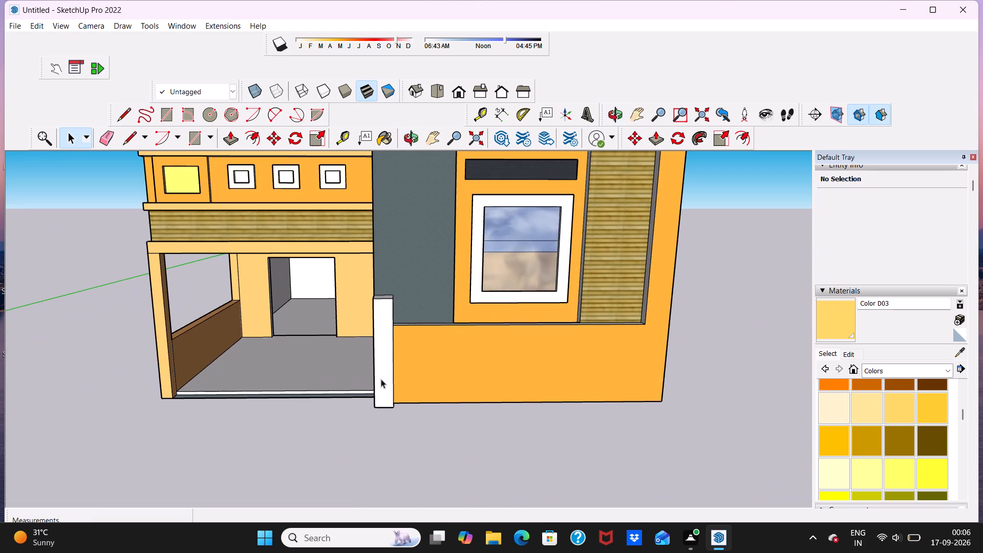
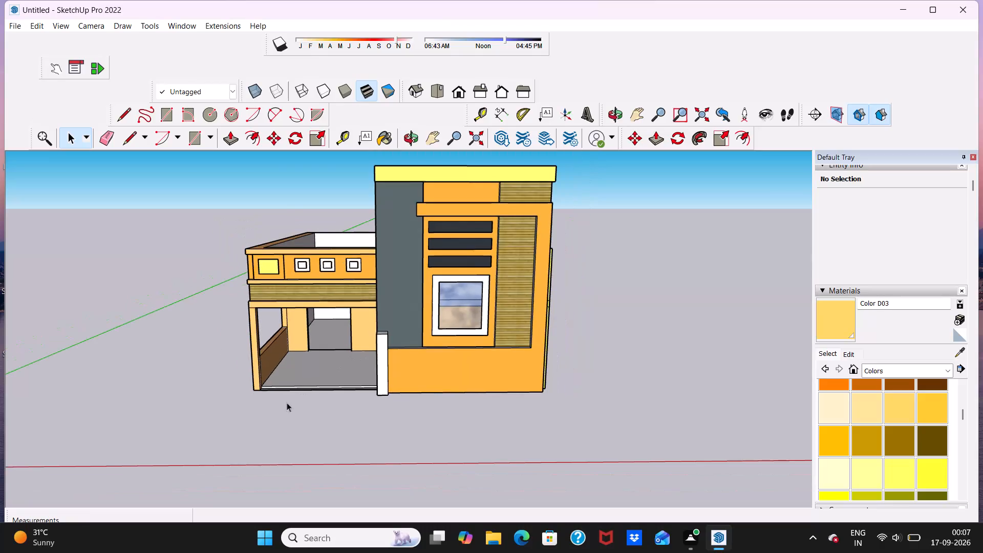
Draw a rectangular base about 2' 1 1/4" by 1' 6" in front of the carport's outer front post using the Line tool.
middle_click_drag(285, 408, 308, 368)
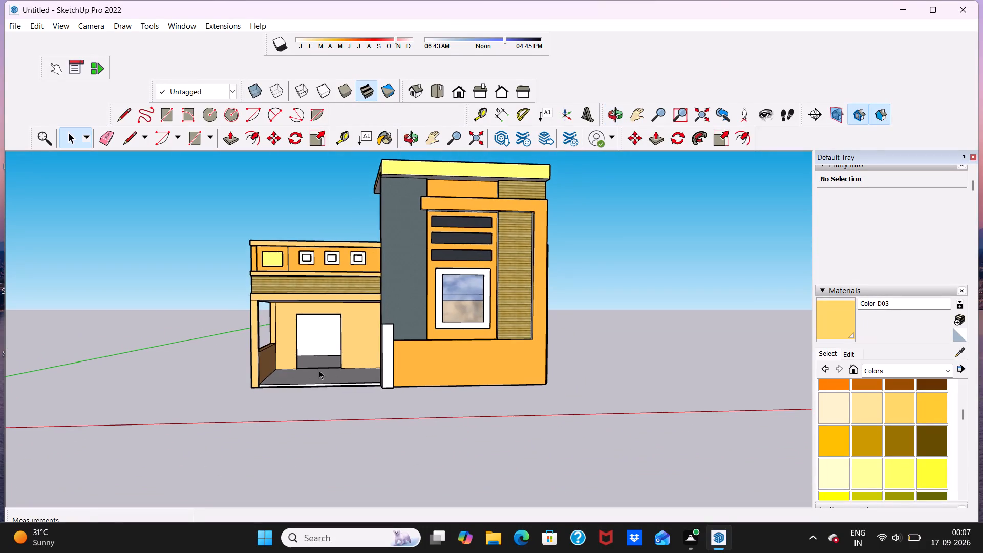
scroll(401, 369, "up", 4)
middle_click_drag(336, 392, 320, 474)
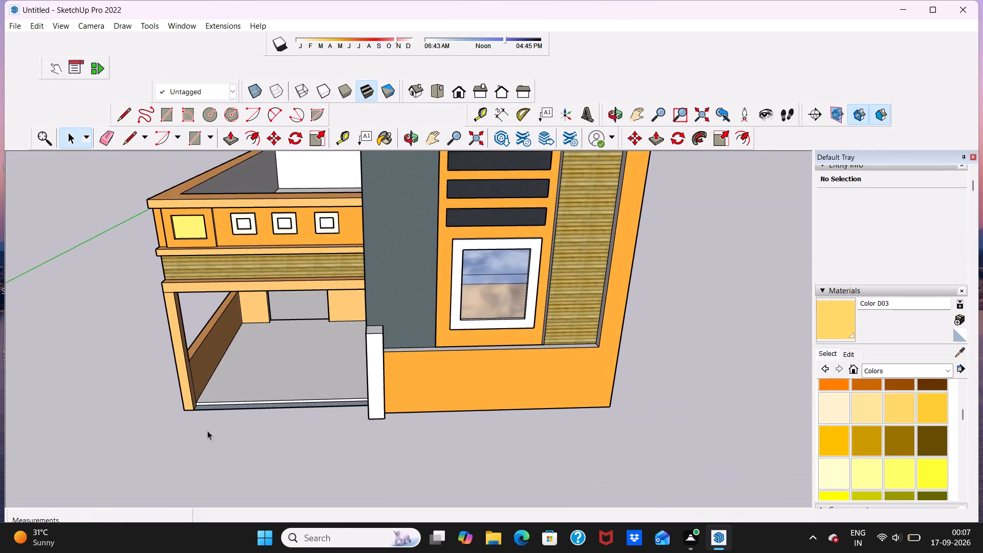
scroll(203, 425, "up", 4)
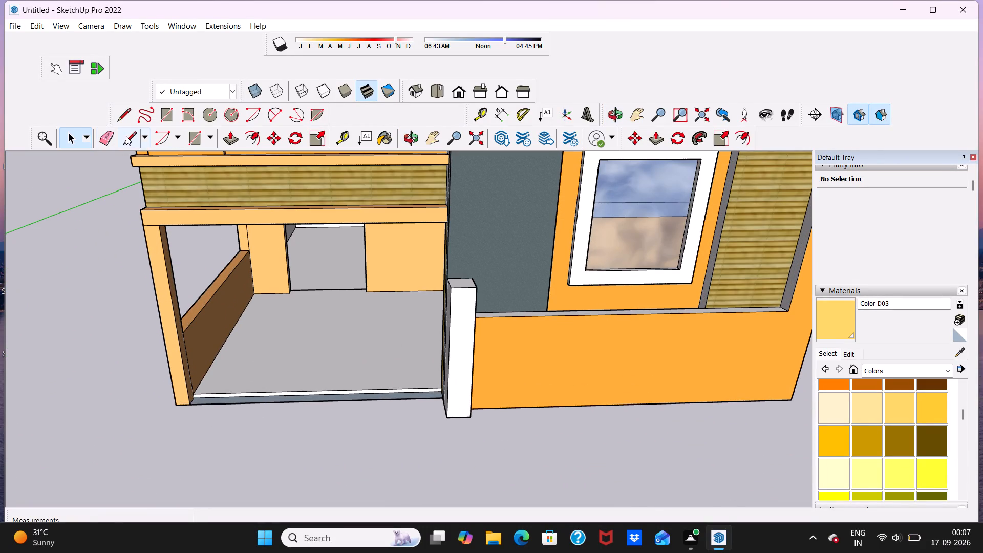
left_click(126, 136)
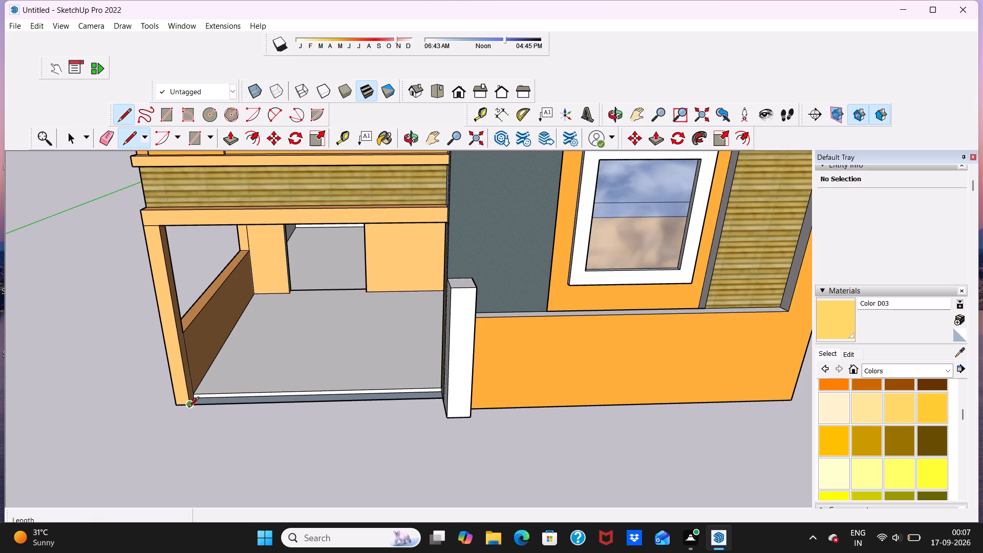
left_click(188, 408)
scroll(179, 431, "up", 11)
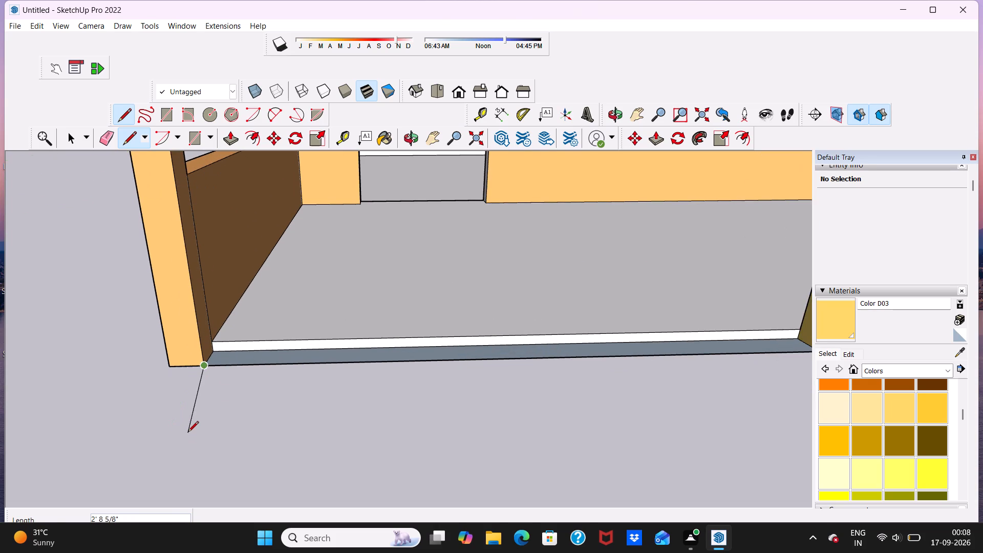
scroll(187, 427, "down", 7)
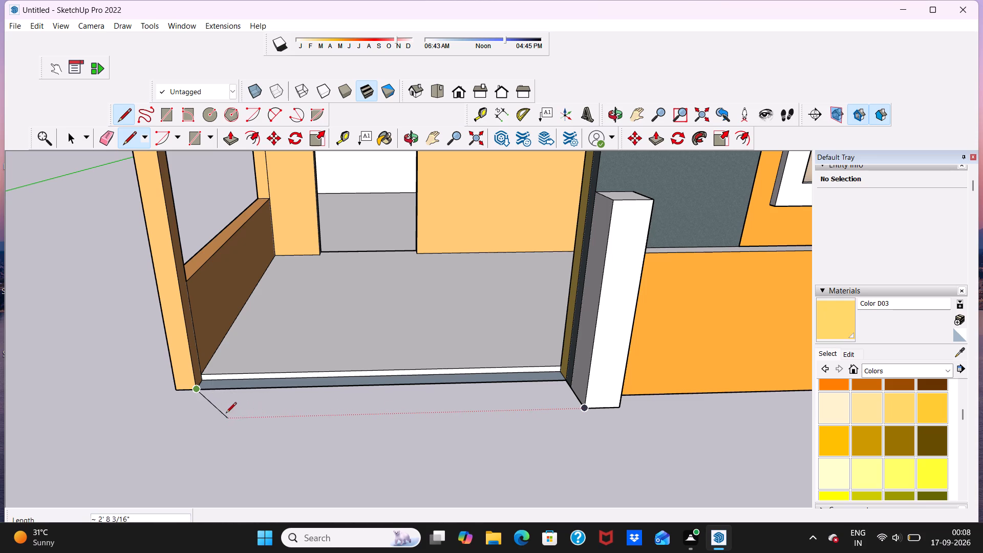
left_click(177, 421)
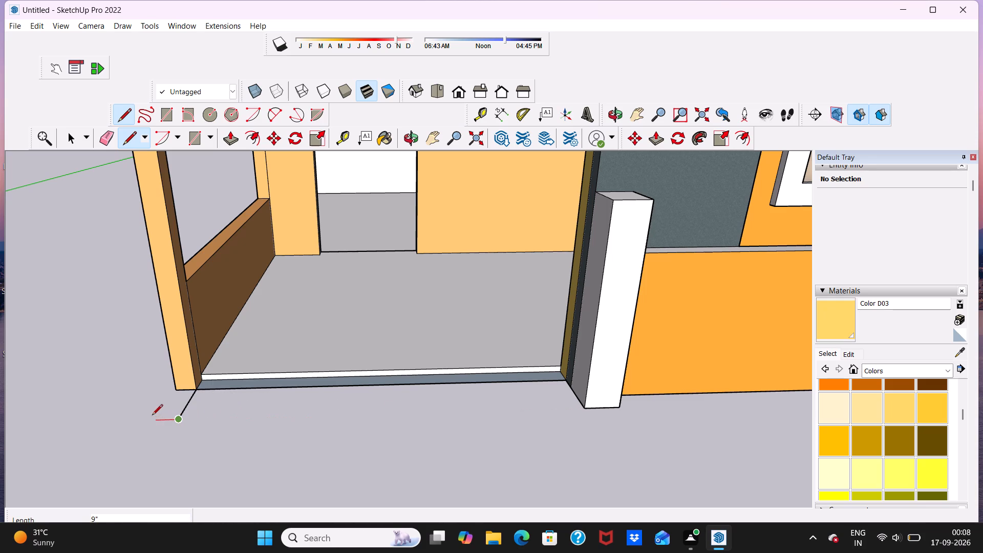
left_click(133, 412)
left_click(153, 388)
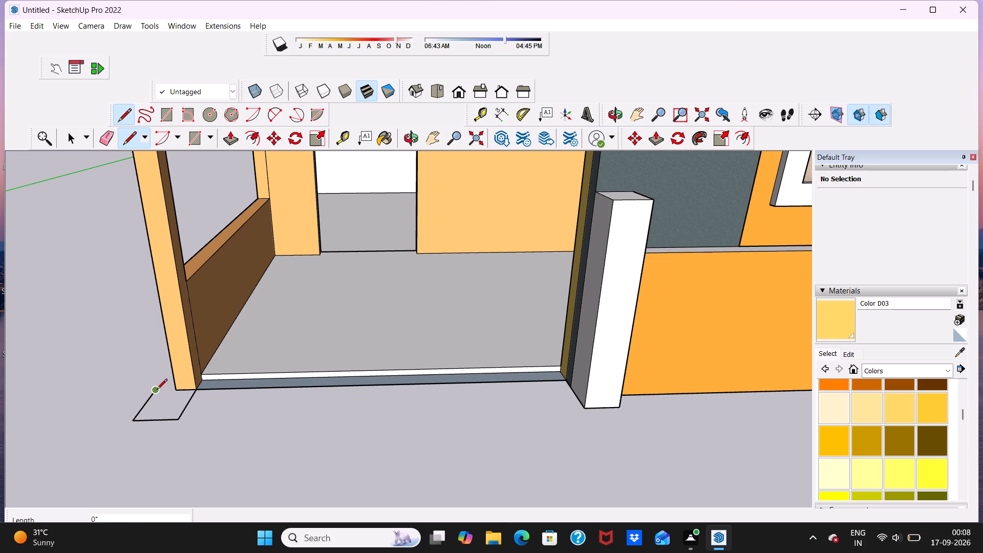
left_click(179, 388)
scroll(186, 396, "down", 3)
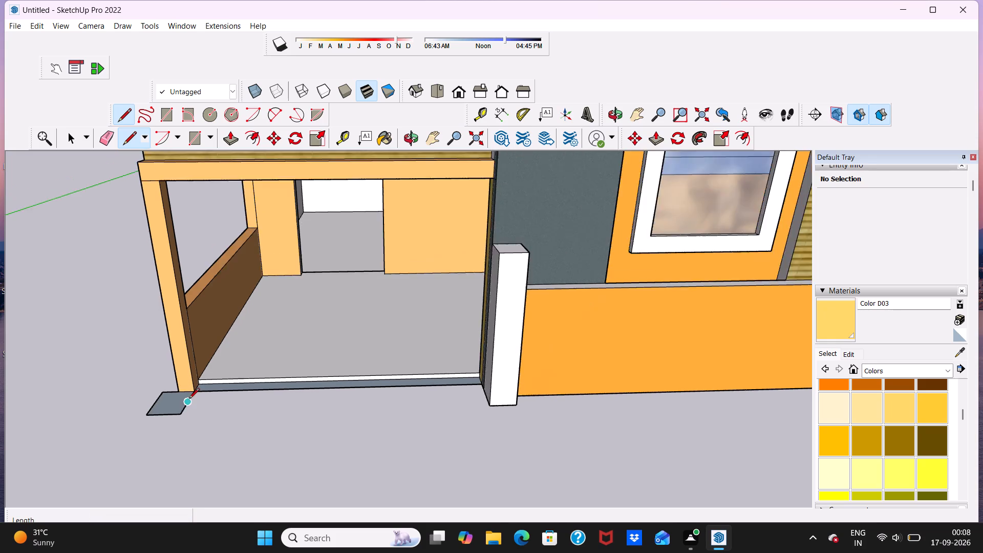
scroll(189, 399, "down", 7)
scroll(202, 418, "up", 5)
key("space")
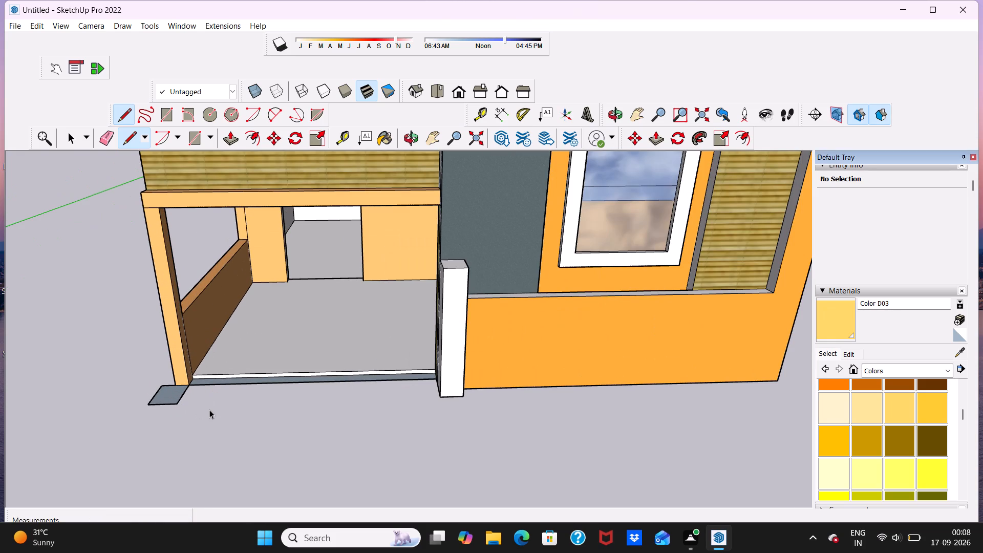
Push/Pull the new base up about 7' 3 1/4", level with the top of the existing white block.
scroll(211, 356, "down", 11)
scroll(177, 328, "up", 4)
middle_click_drag(241, 415, 273, 369)
scroll(241, 415, "up", 1)
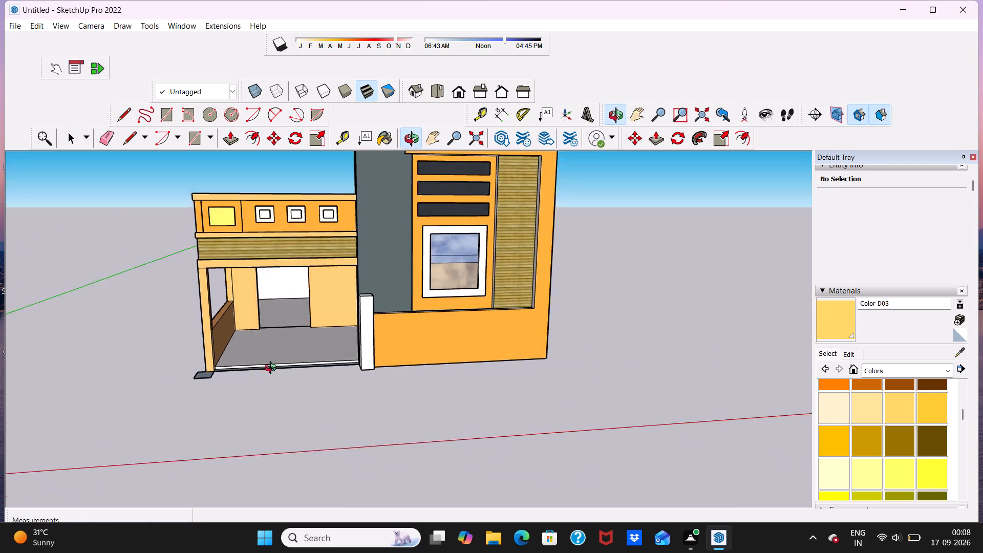
middle_click_drag(273, 369, 283, 347)
middle_click_drag(233, 356, 202, 406)
scroll(191, 358, "up", 5)
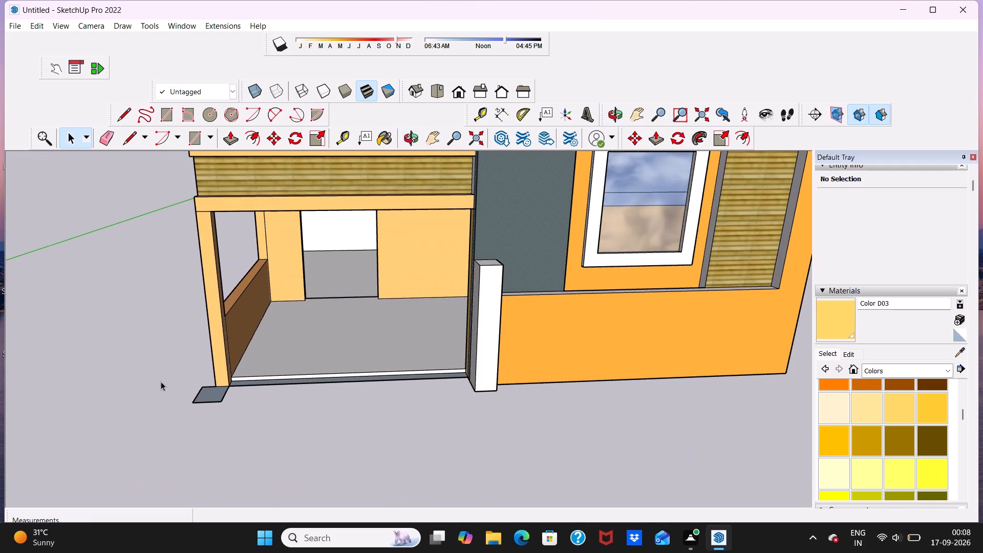
left_click(232, 129)
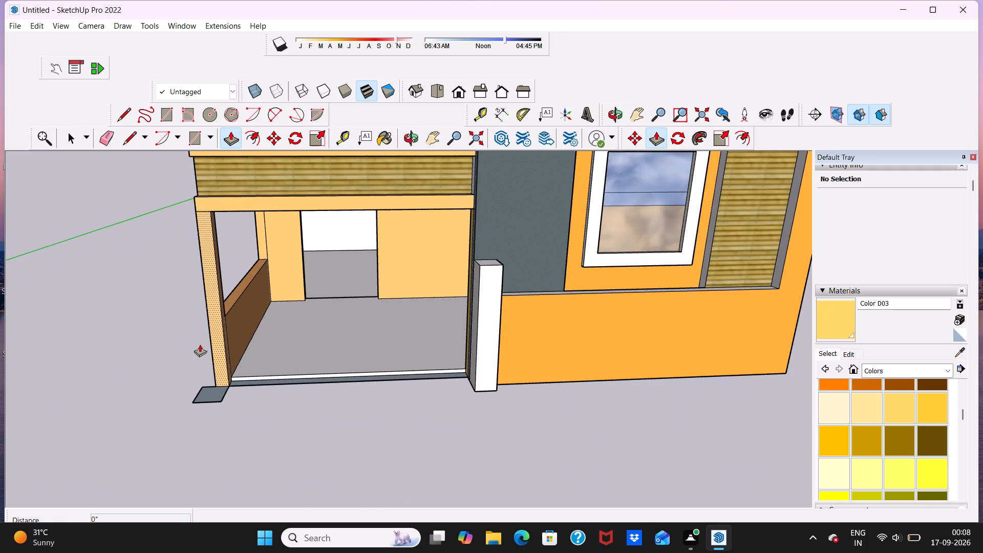
left_click(208, 390)
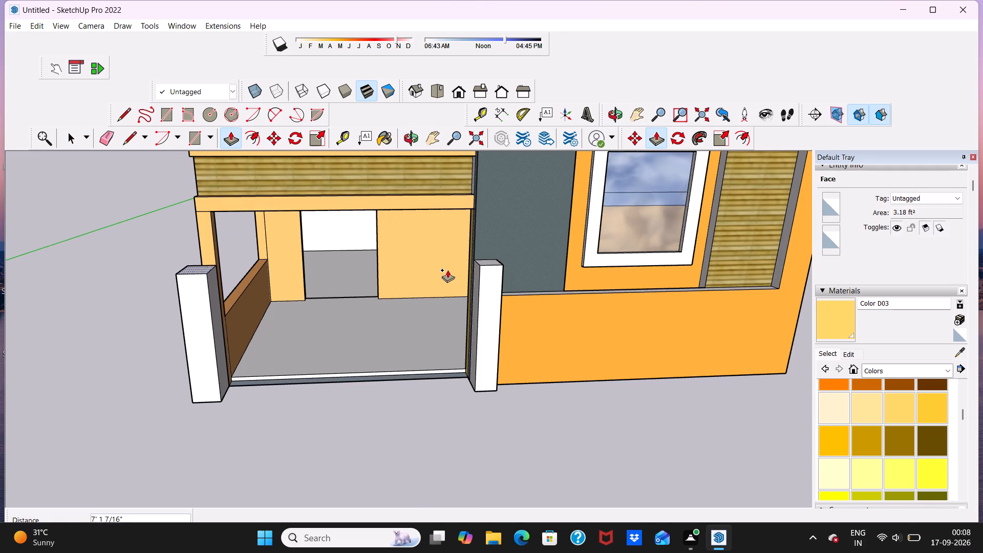
left_click(484, 266)
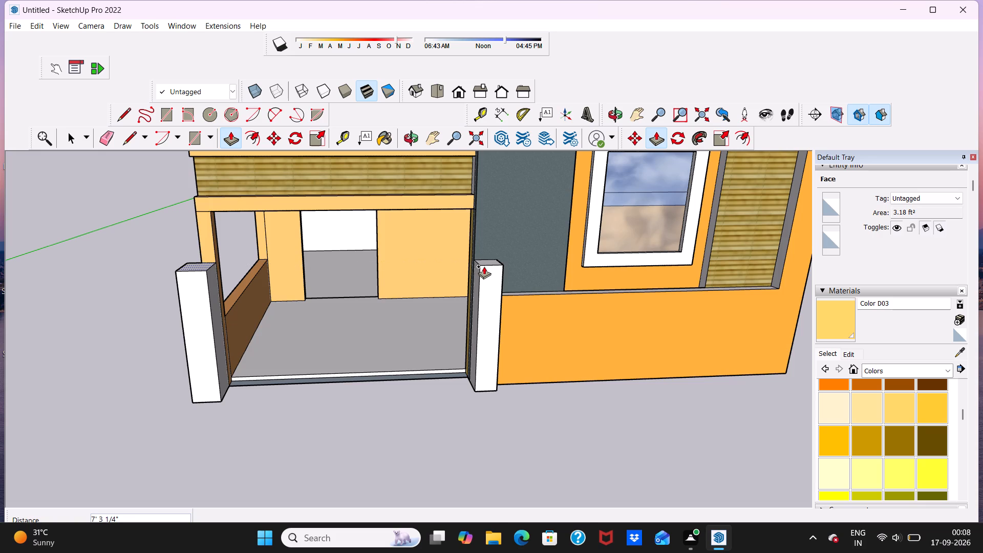
key("space")
Examine the two white blocks flanking the carport opening from several angles, including the standard top and front views.
scroll(315, 289, "down", 9)
scroll(267, 309, "up", 2)
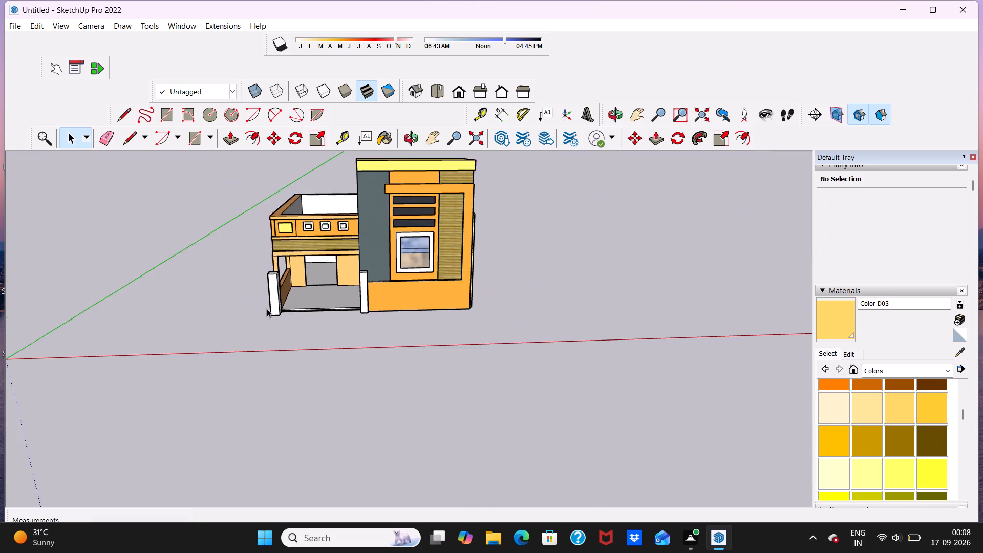
scroll(267, 309, "up", 5)
middle_click_drag(295, 301, 307, 252)
scroll(306, 251, "down", 8)
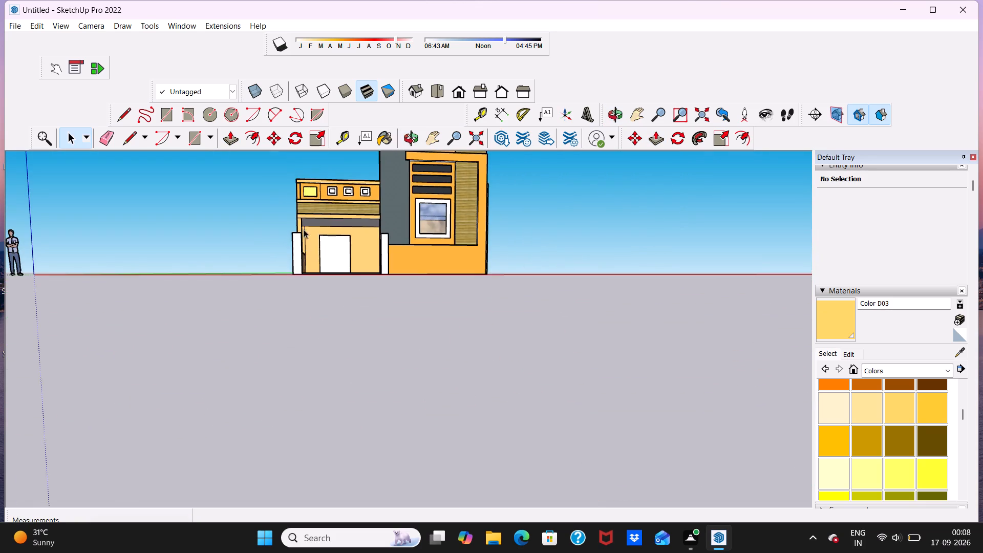
scroll(304, 223, "up", 12)
scroll(286, 231, "down", 5)
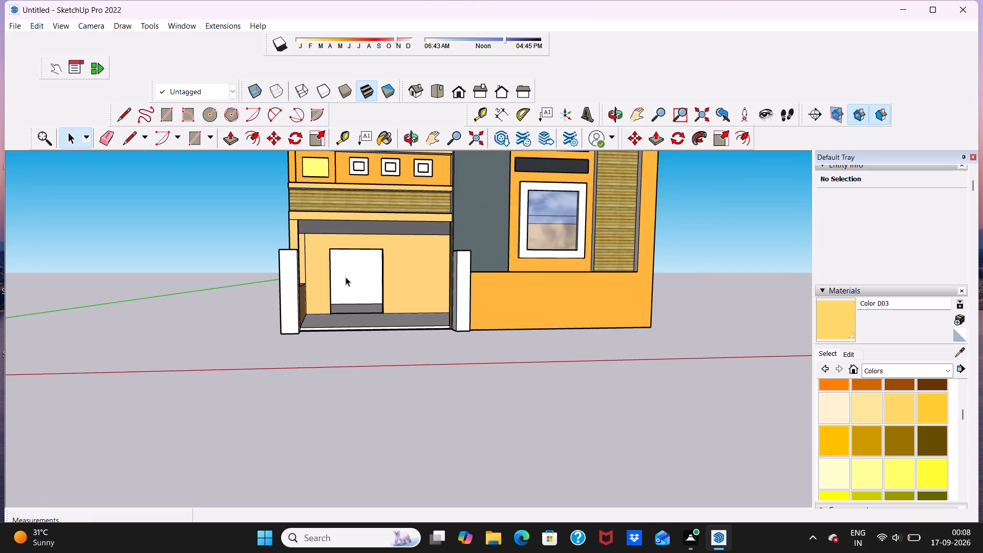
scroll(309, 250, "up", 4)
scroll(309, 250, "down", 5)
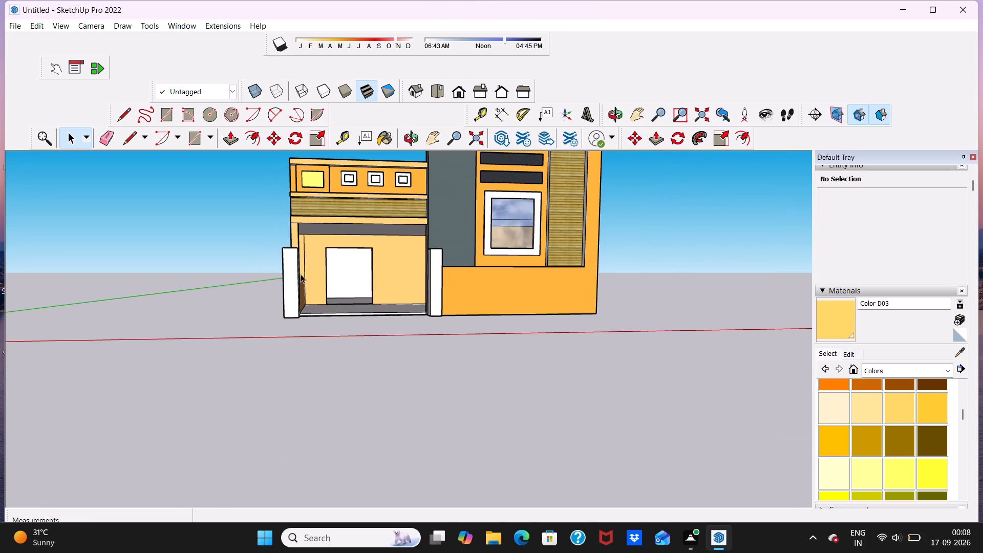
middle_click_drag(301, 274, 296, 306)
scroll(309, 272, "up", 6)
scroll(304, 259, "down", 3)
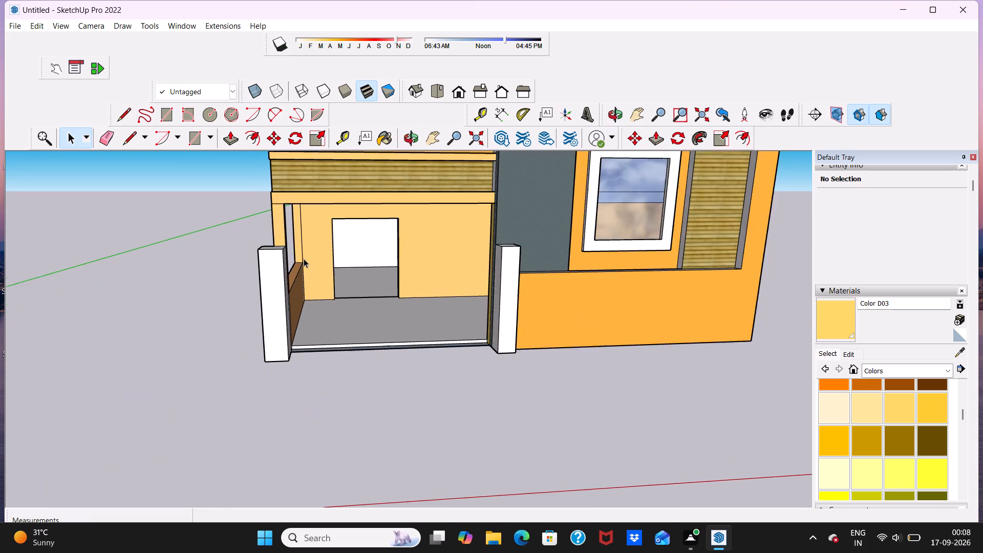
scroll(304, 259, "down", 5)
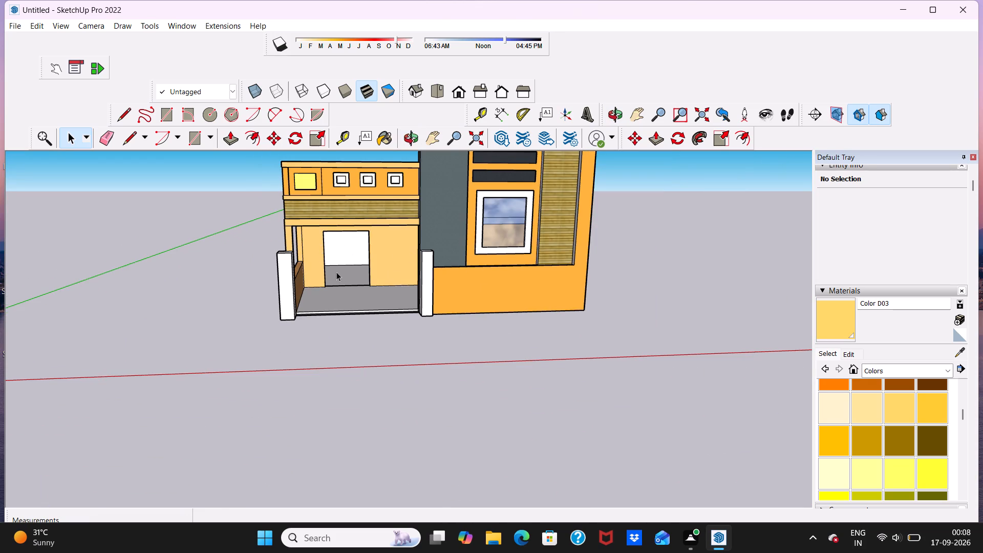
left_click(440, 88)
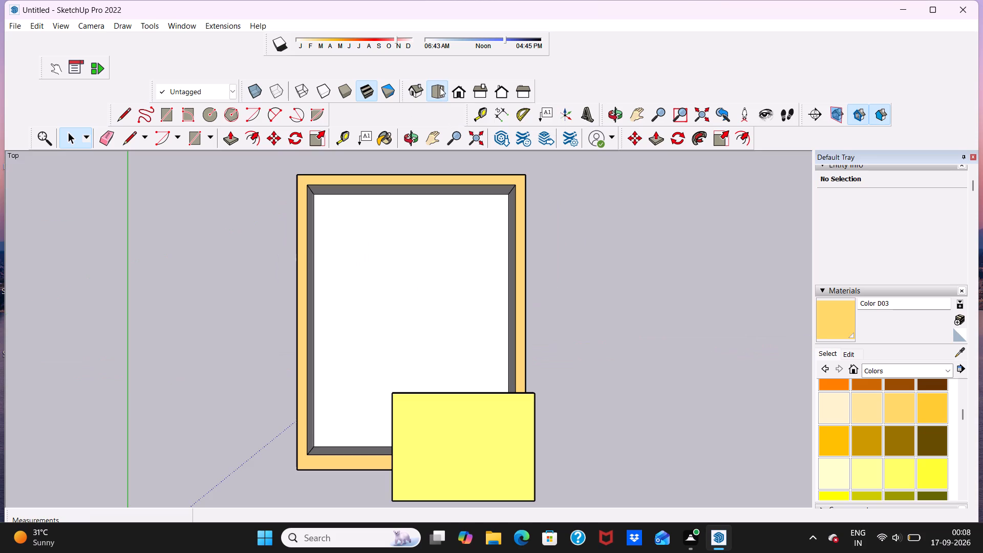
left_click(456, 95)
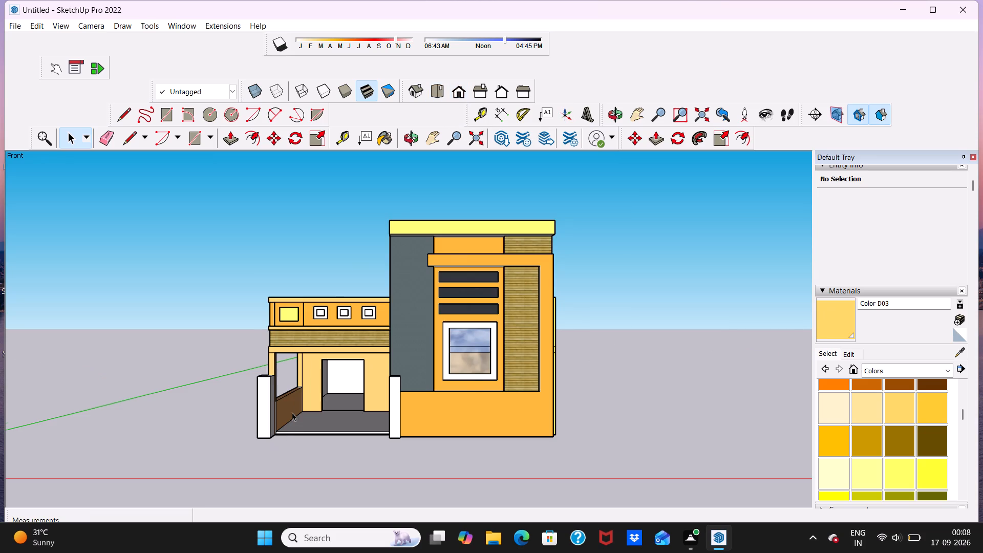
scroll(292, 391, "up", 6)
scroll(300, 382, "down", 3)
scroll(354, 375, "down", 6)
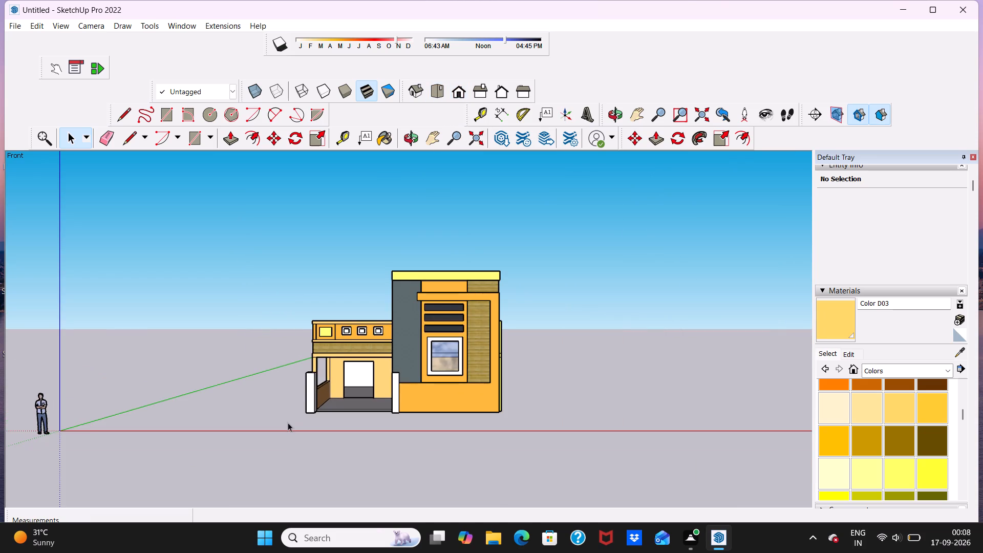
middle_click_drag(288, 422, 337, 412)
scroll(334, 384, "up", 8)
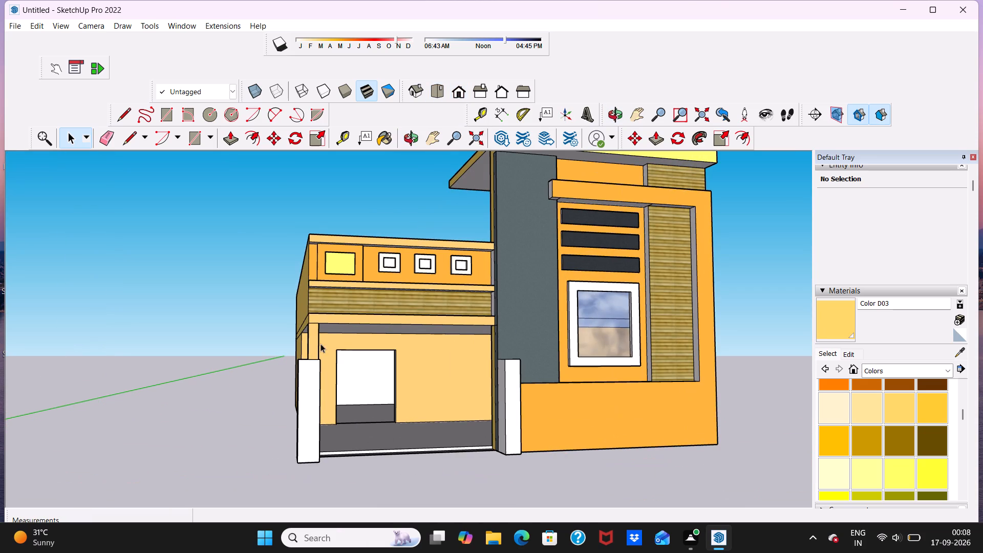
middle_click_drag(359, 389, 319, 403)
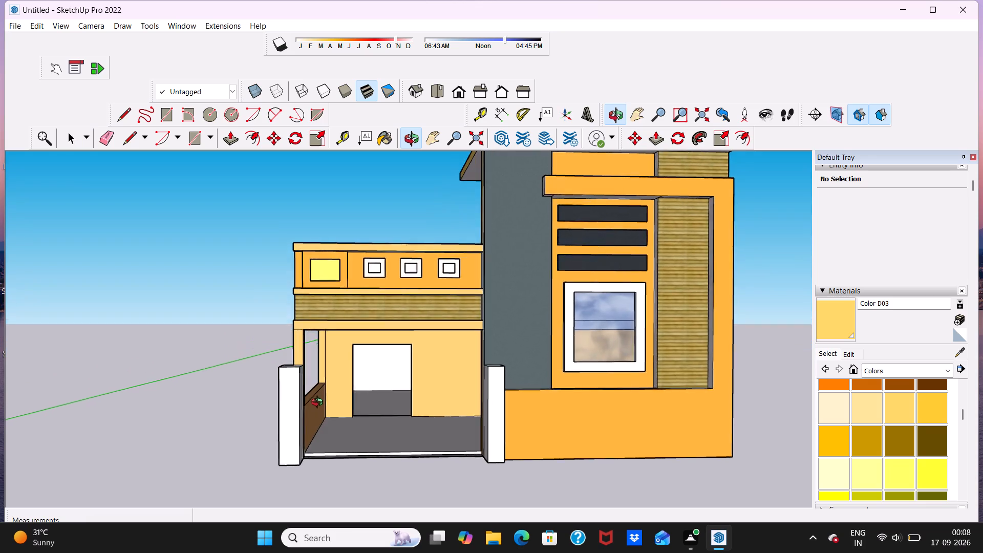
middle_click_drag(319, 403, 308, 416)
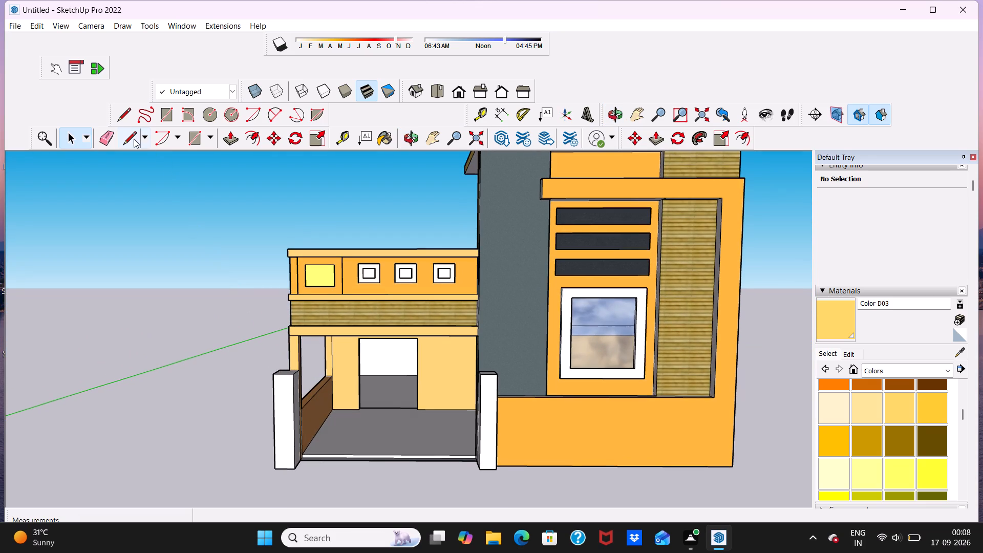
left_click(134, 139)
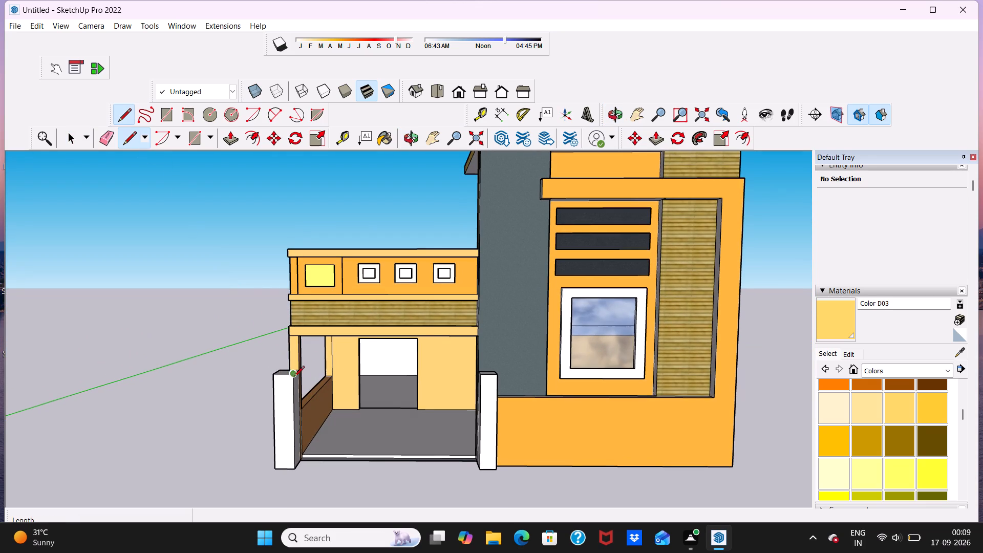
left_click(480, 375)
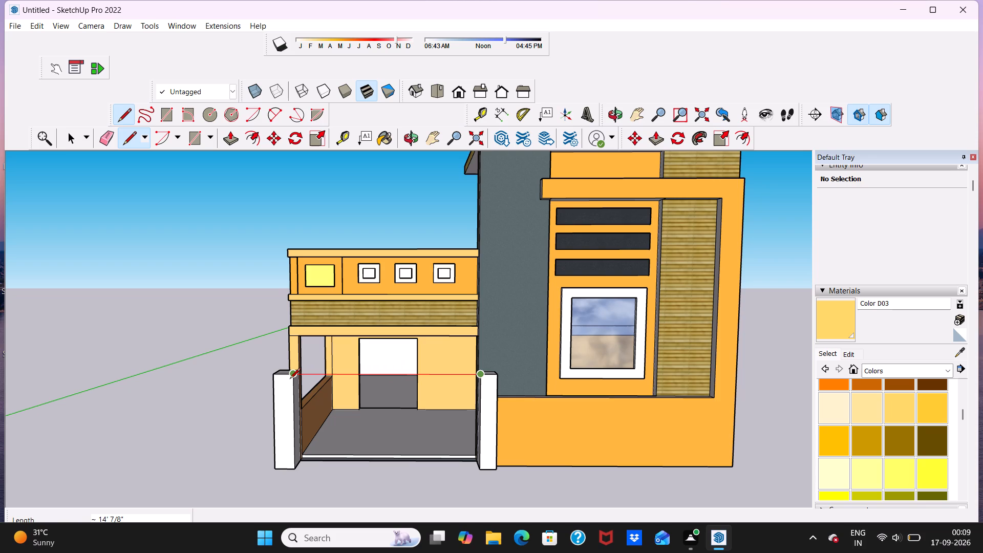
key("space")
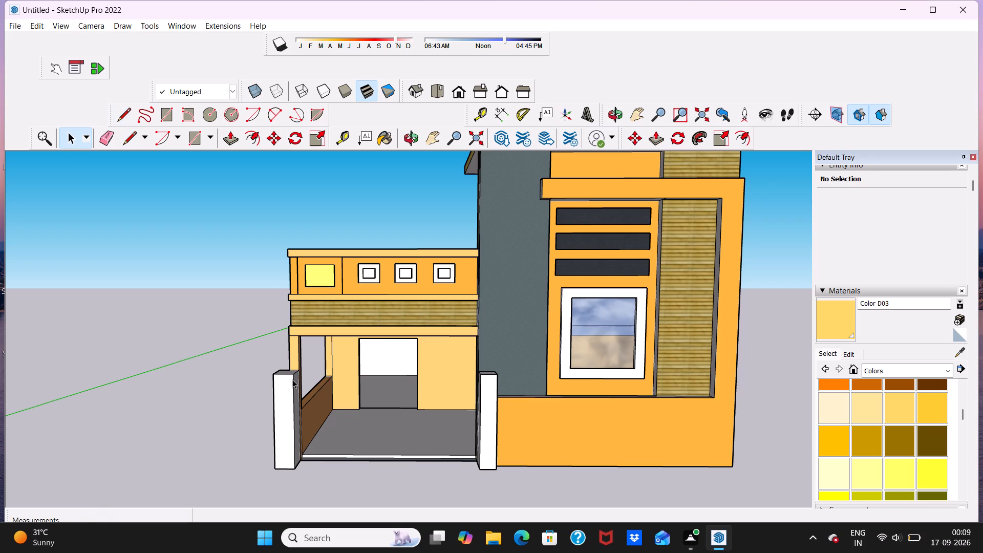
Push/Pull a new layer about 3 5/16" high from the top of the white block at the carport's outer front post.
middle_click_drag(511, 428, 491, 432)
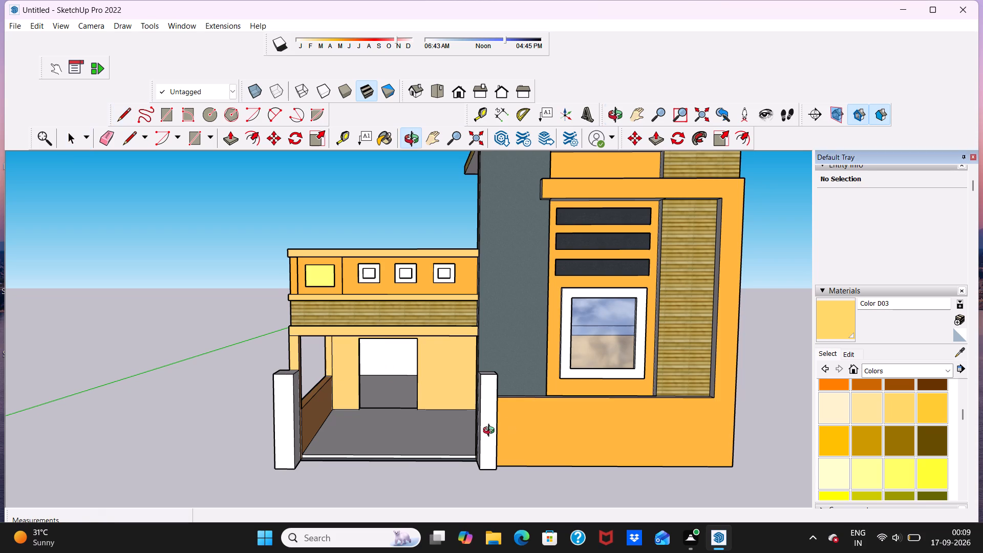
middle_click_drag(491, 432, 323, 473)
scroll(316, 376, "up", 4)
scroll(327, 367, "down", 5)
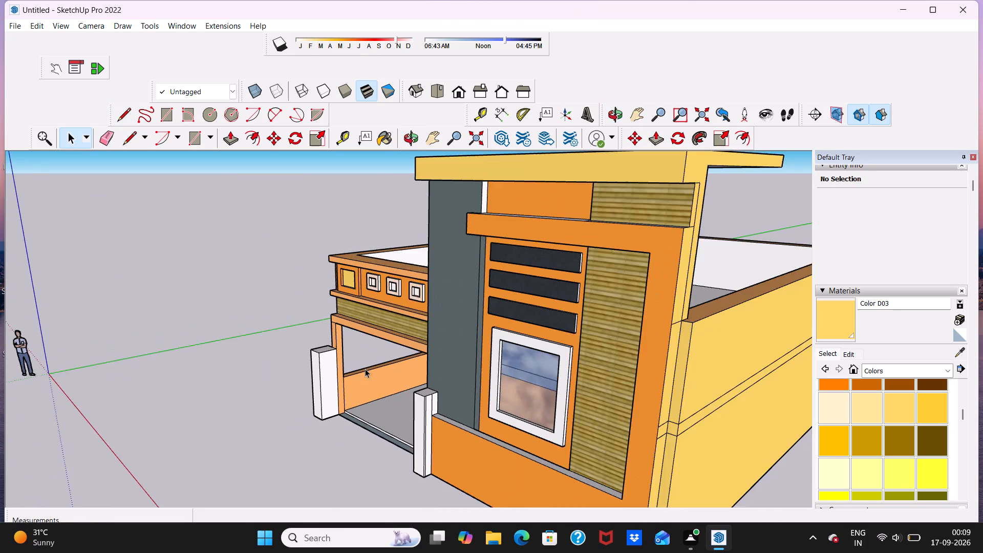
scroll(365, 369, "down", 1)
middle_click_drag(350, 392, 401, 380)
scroll(306, 363, "up", 3)
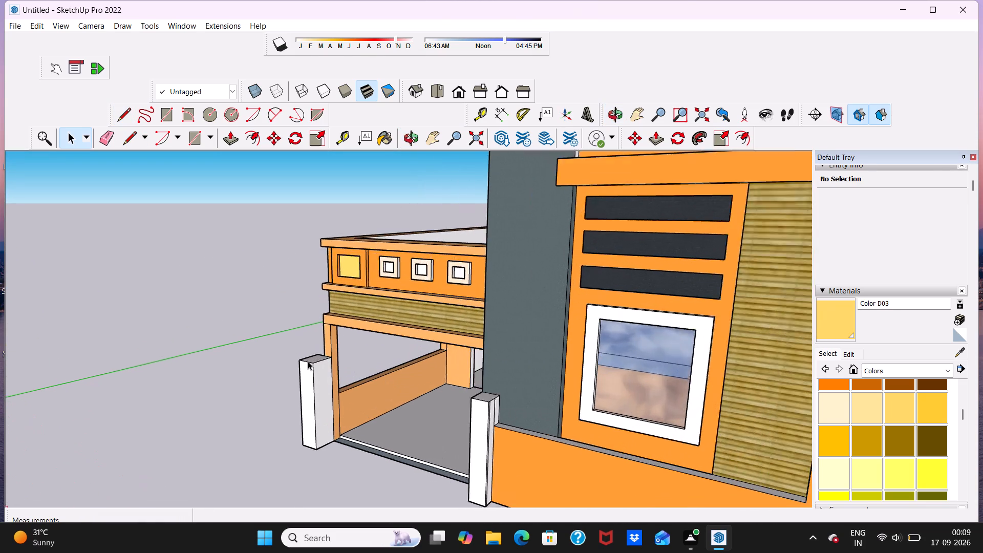
scroll(308, 361, "up", 9)
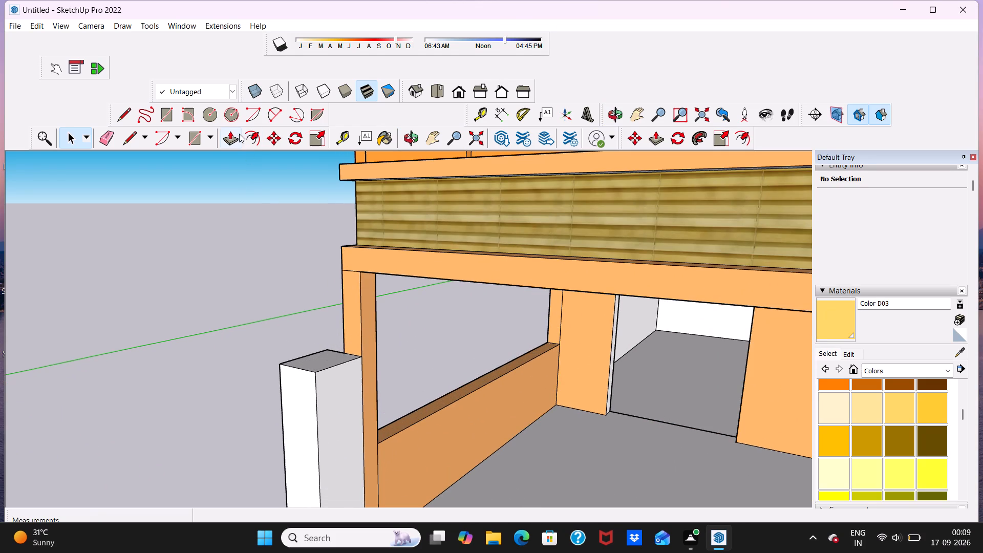
left_click(231, 137)
scroll(333, 343, "up", 5)
scroll(333, 363, "down", 2)
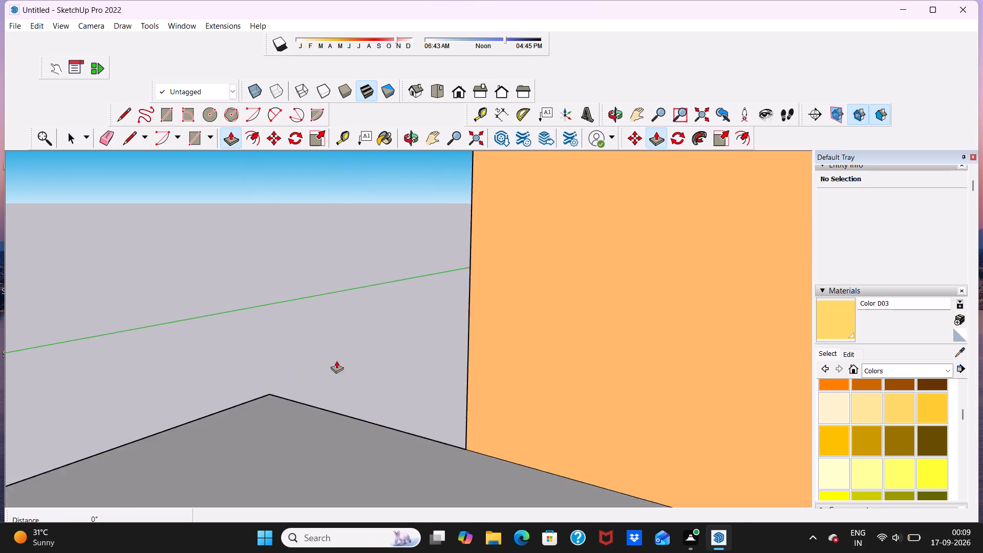
scroll(336, 360, "down", 4)
scroll(332, 352, "up", 3)
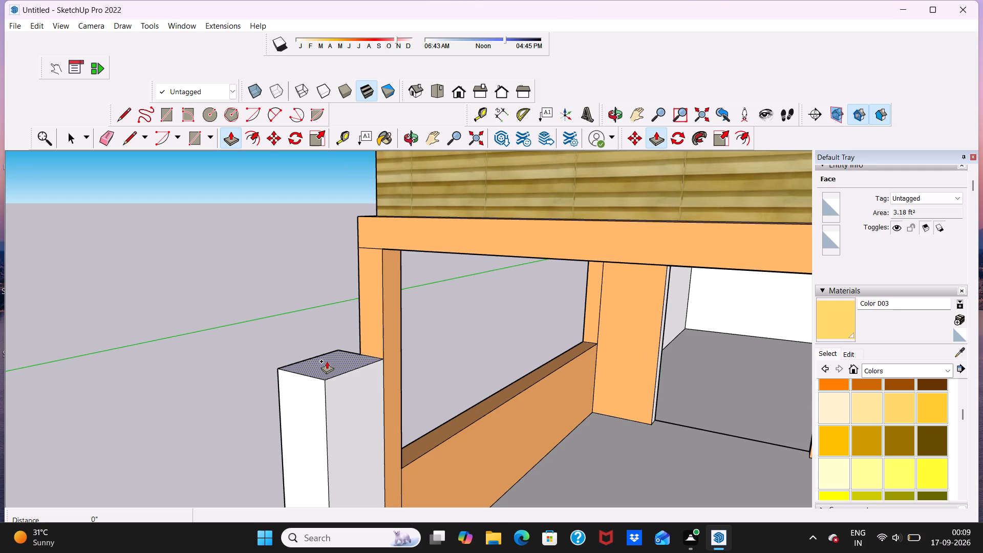
left_click(327, 361)
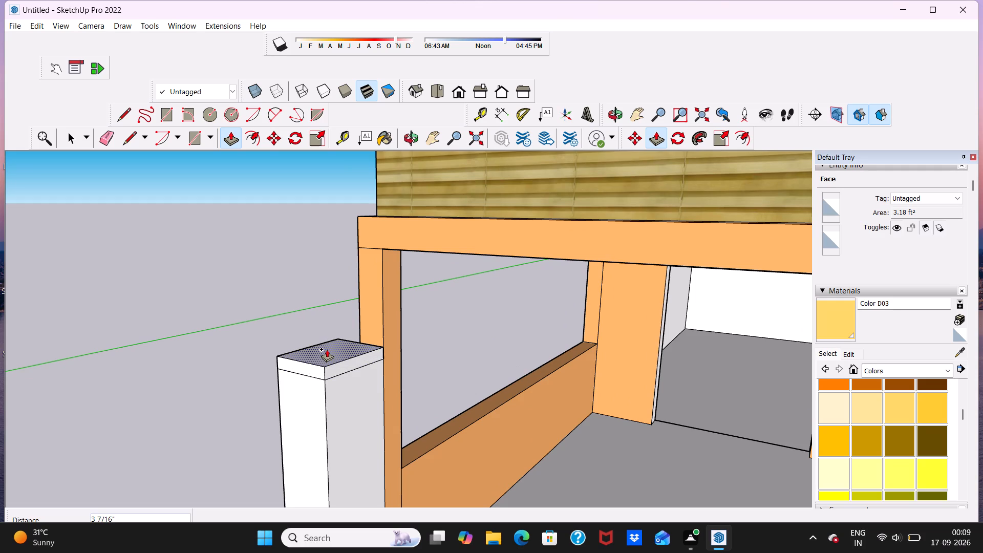
left_click(327, 350)
Push/Pull a new layer about 3 1/4" high from the top of the white block beside the grey column.
scroll(327, 351, "down", 2)
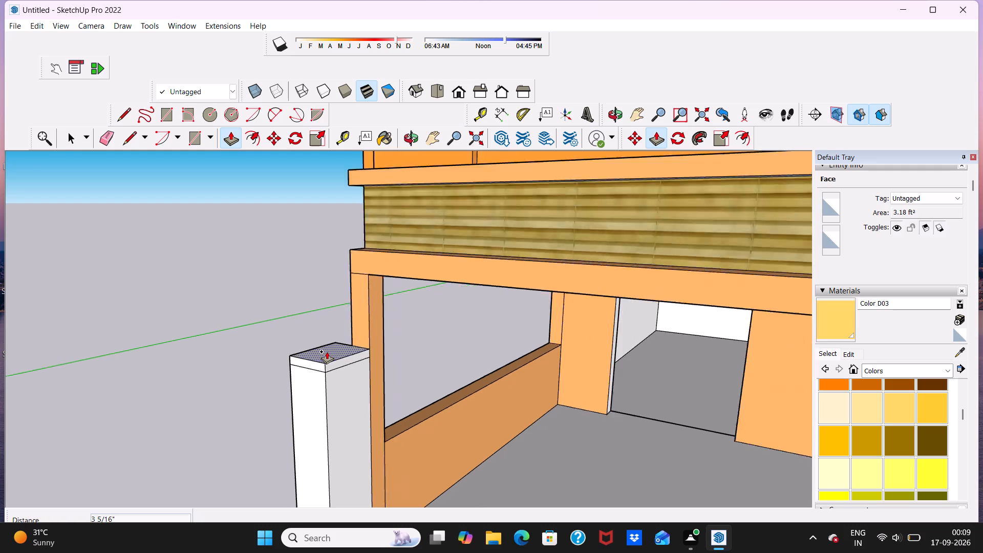
scroll(327, 351, "down", 10)
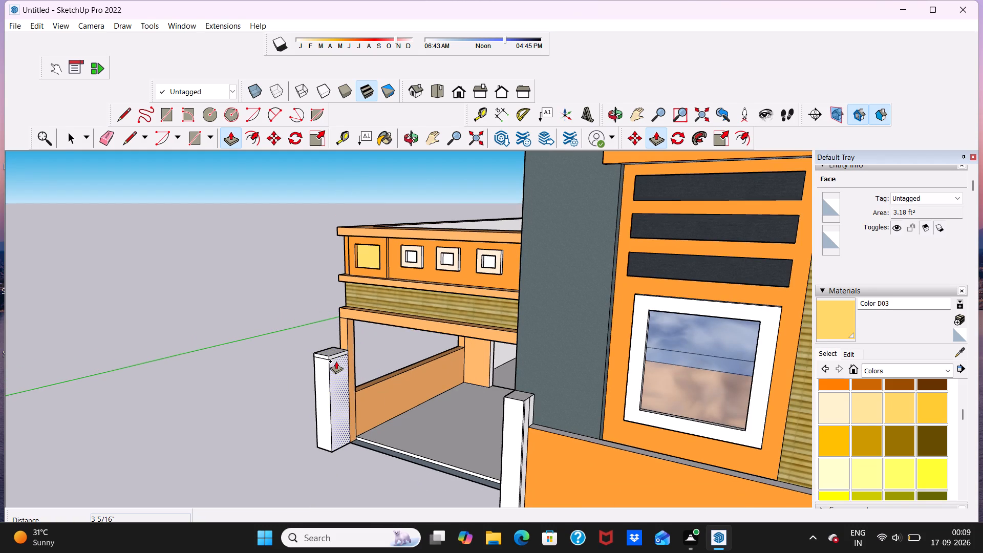
scroll(521, 392, "up", 6)
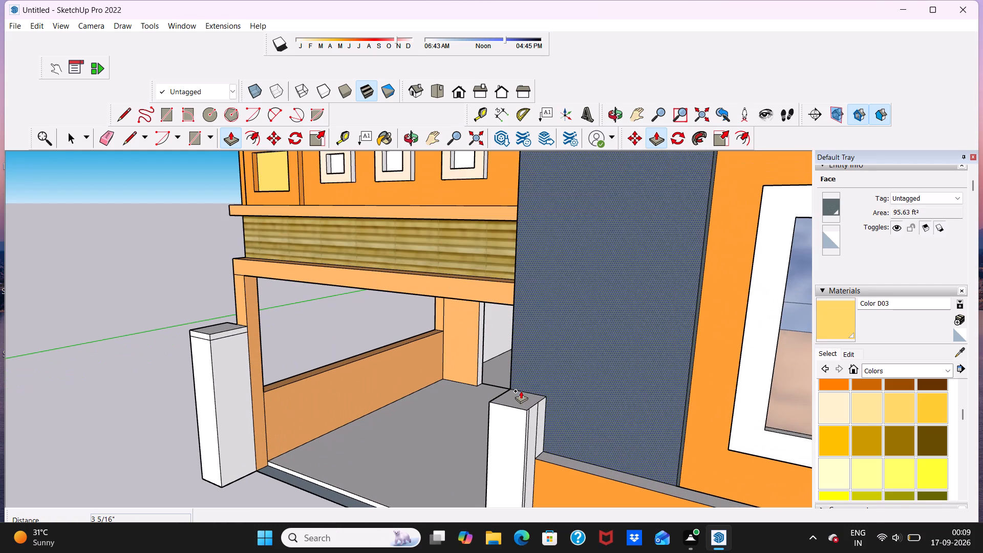
left_click(517, 396)
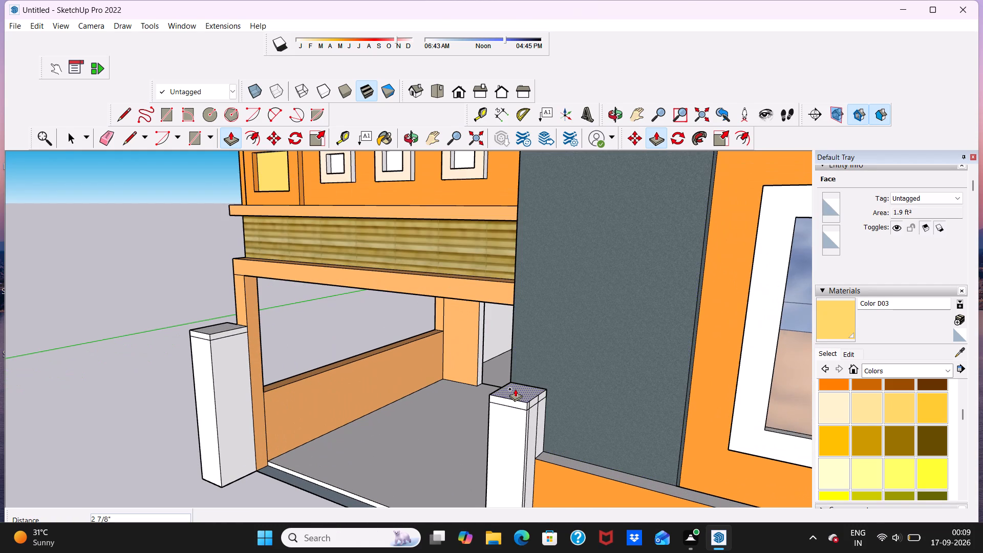
left_click(515, 388)
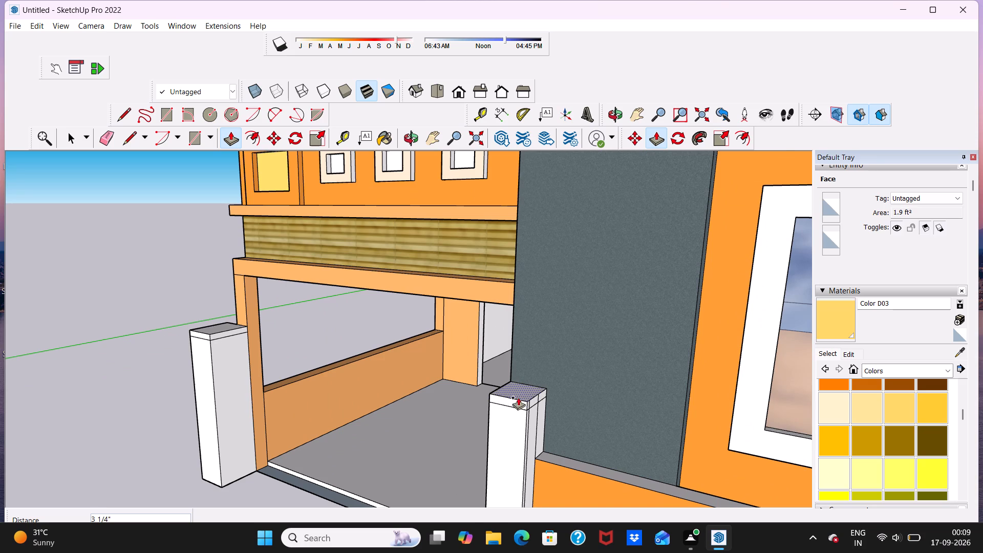
Push/Pull the front face of the cap layer beside the grey column forward about 5 7/16".
scroll(521, 399, "up", 5)
left_click(521, 405)
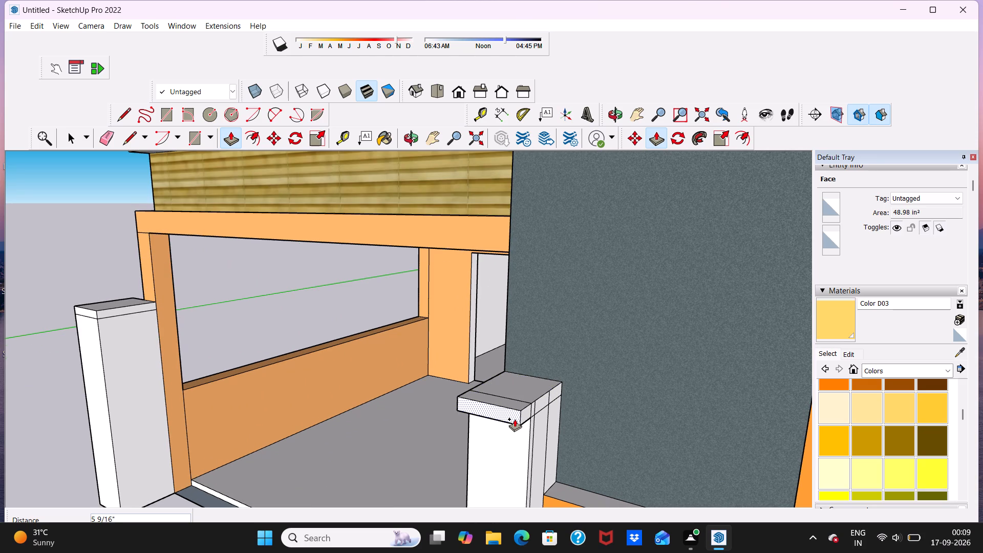
left_click(515, 419)
Push/Pull the front face of the outer block's cap layer forward about 4 3/16".
scroll(381, 372, "down", 10)
scroll(313, 340, "up", 5)
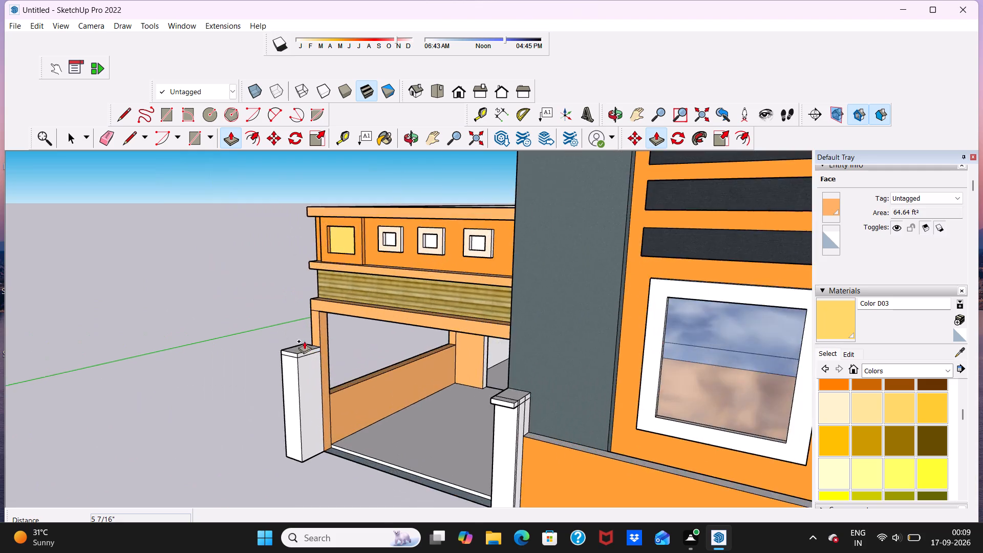
scroll(304, 341, "up", 10)
scroll(293, 375, "down", 3)
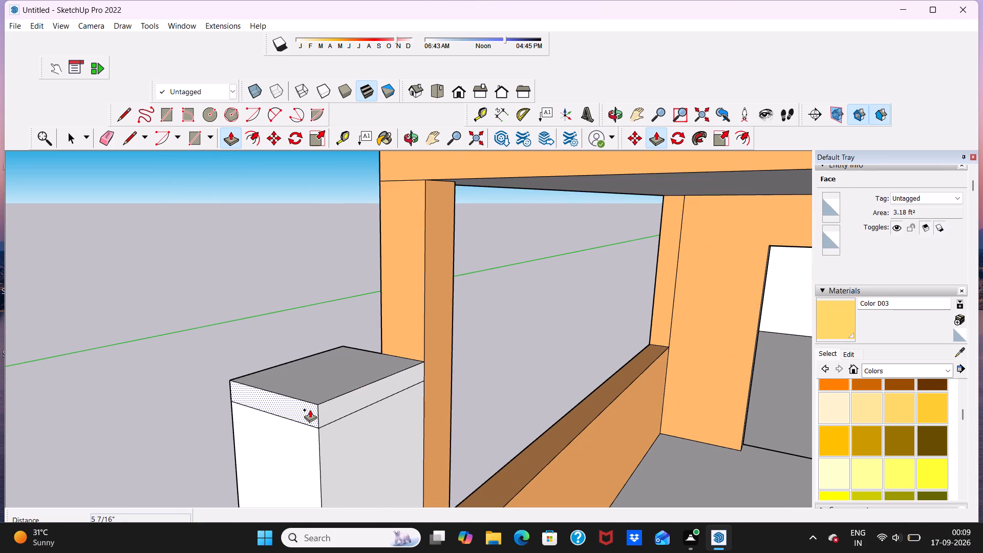
left_click(310, 410)
left_click(285, 417)
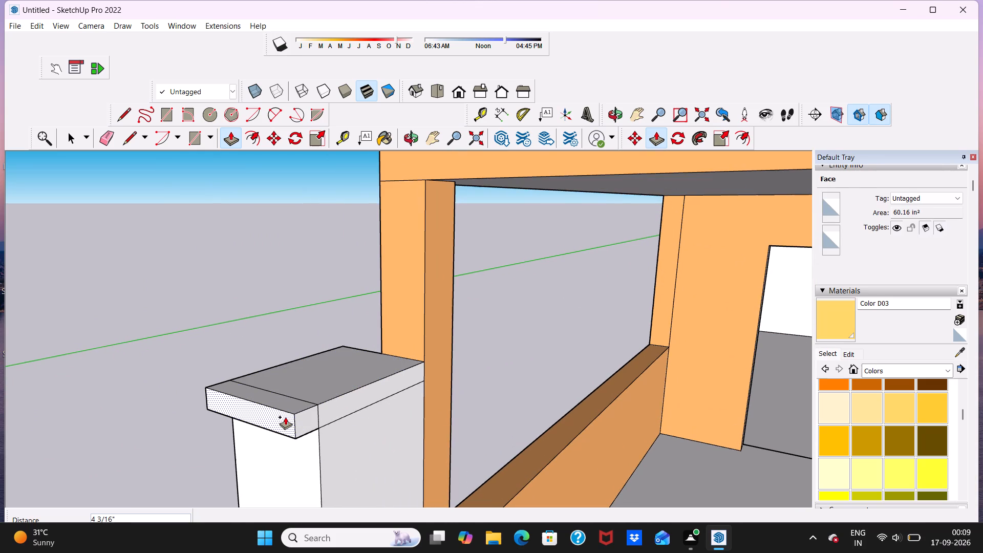
key("space")
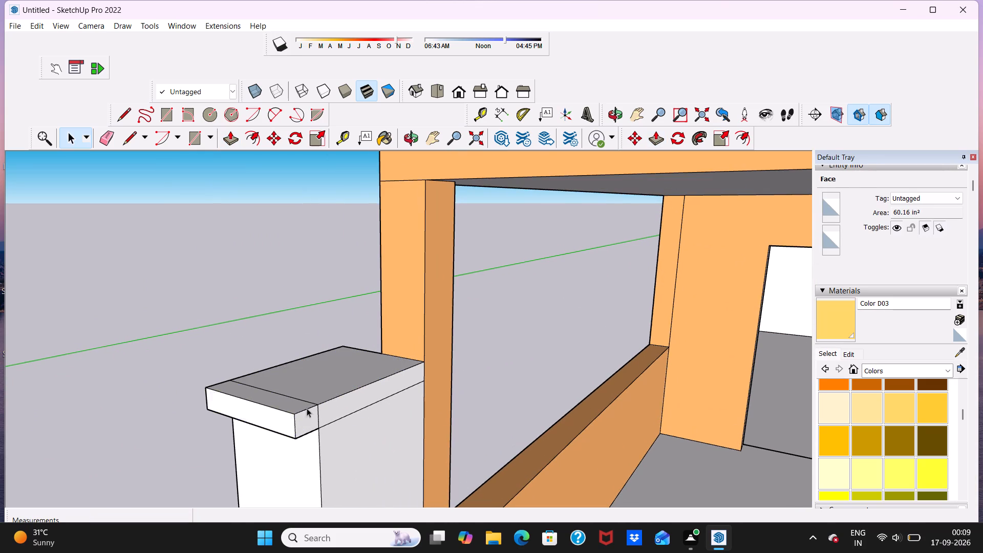
Examine the two capped blocks, the carport opening and the whole house front from several angles and distances.
scroll(318, 402, "down", 8)
scroll(336, 389, "up", 1)
scroll(336, 389, "down", 12)
middle_click_drag(360, 423, 478, 415)
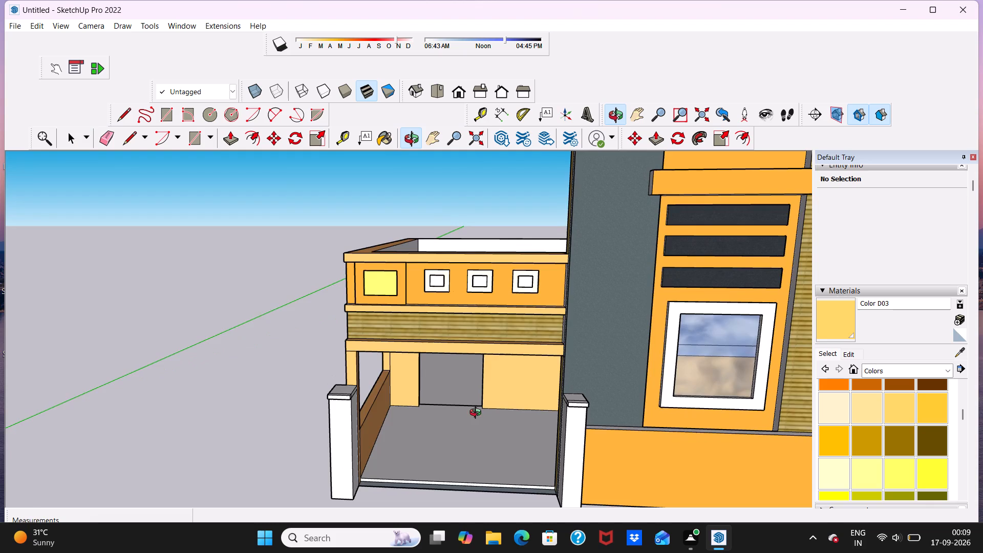
scroll(476, 401, "down", 5)
scroll(460, 441, "up", 6)
scroll(445, 428, "down", 4)
middle_click_drag(483, 456, 471, 391)
scroll(475, 403, "down", 4)
middle_click_drag(513, 416, 527, 436)
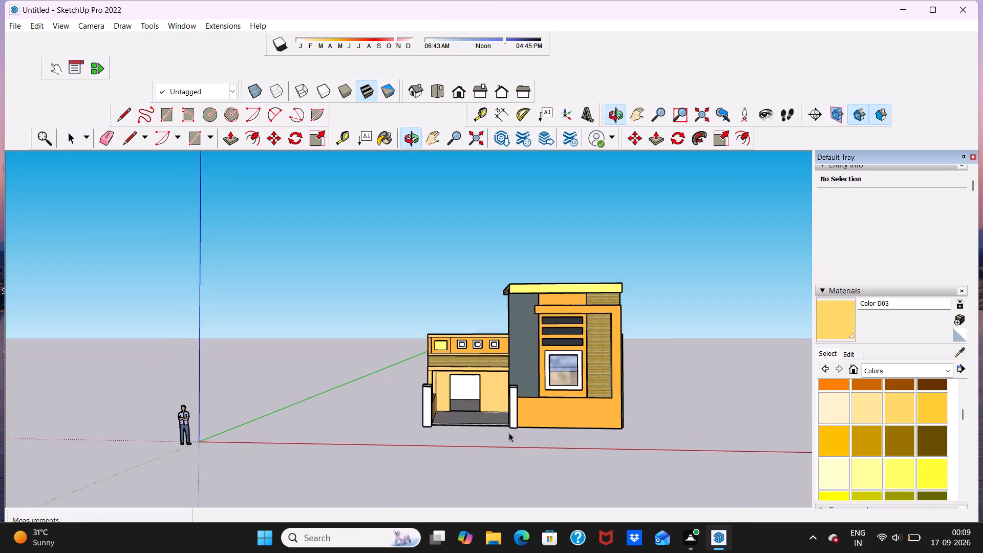
scroll(456, 427, "up", 8)
scroll(452, 422, "down", 2)
middle_click_drag(482, 453, 484, 479)
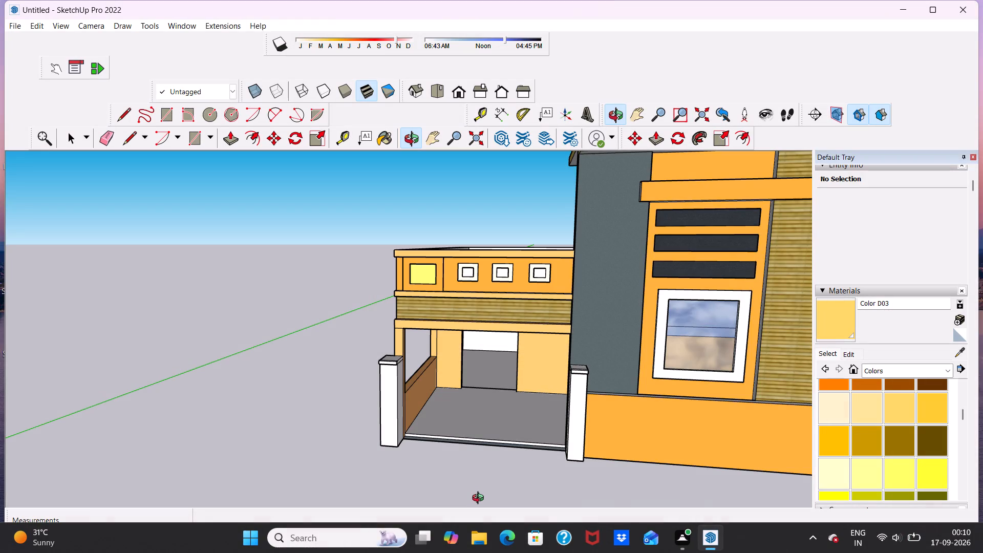
scroll(478, 431, "down", 3)
scroll(487, 428, "up", 4)
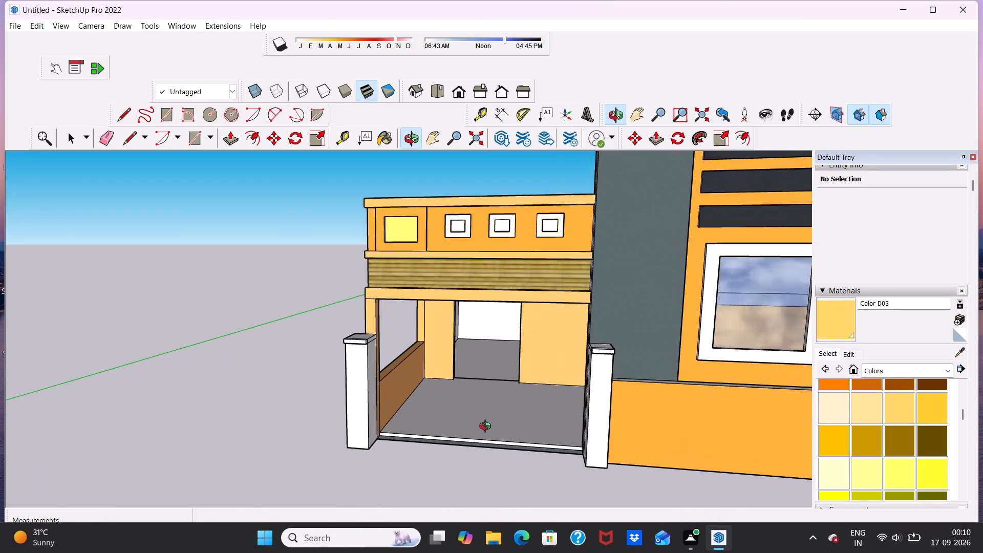
scroll(487, 428, "up", 2)
scroll(402, 413, "down", 4)
scroll(398, 453, "up", 3)
scroll(418, 429, "down", 8)
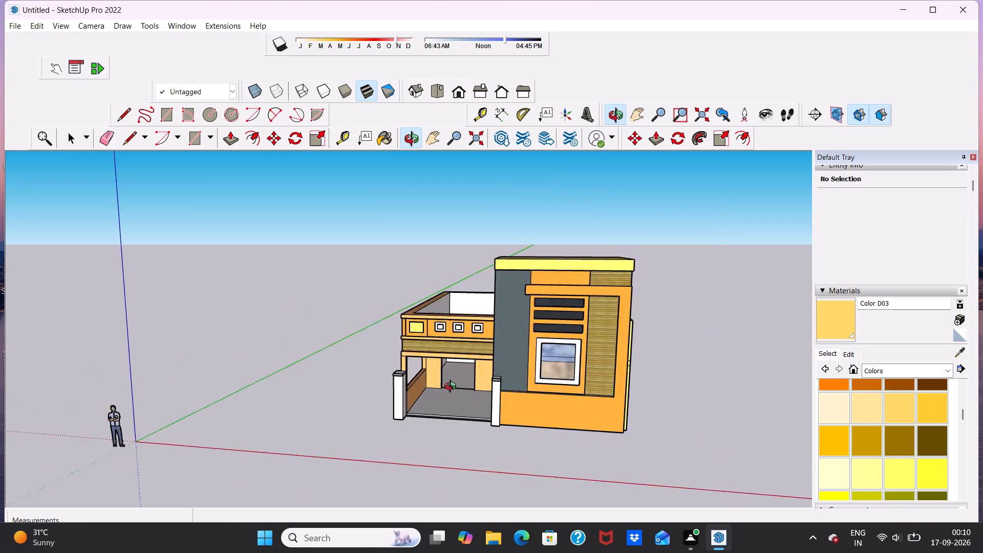
scroll(453, 388, "down", 2)
scroll(427, 436, "up", 12)
middle_click_drag(439, 435, 459, 388)
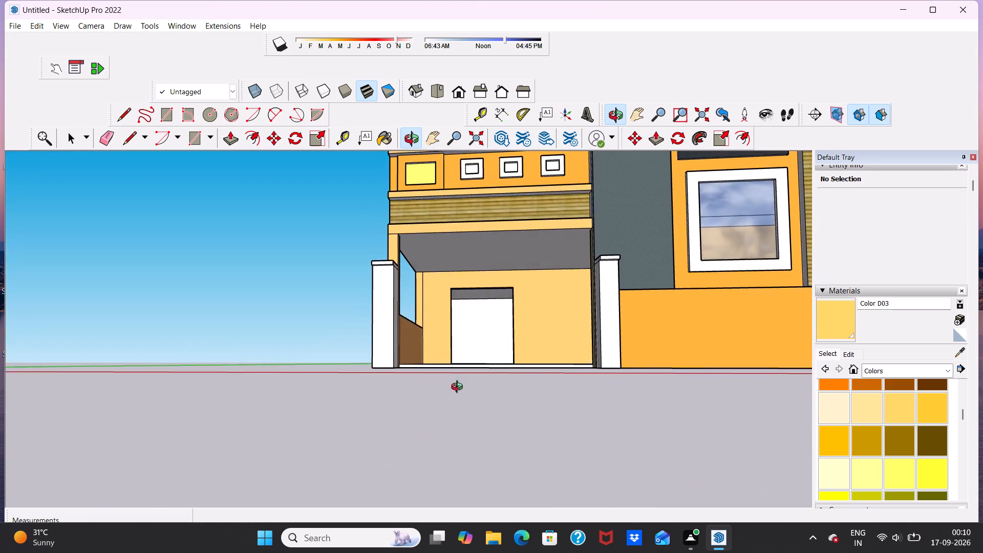
middle_click_drag(459, 388, 417, 445)
scroll(457, 411, "down", 5)
scroll(473, 426, "up", 4)
scroll(481, 418, "down", 3)
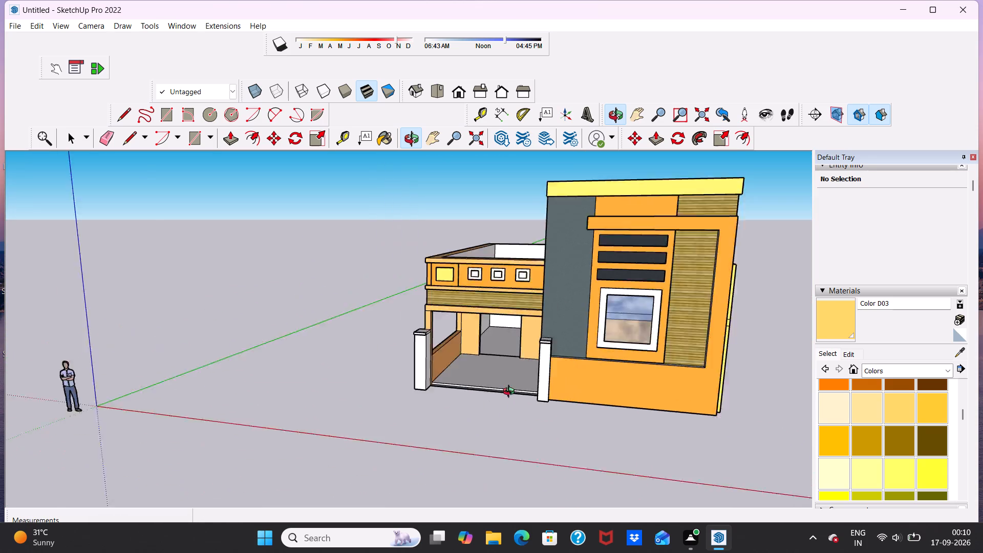
scroll(511, 393, "down", 9)
scroll(496, 389, "up", 3)
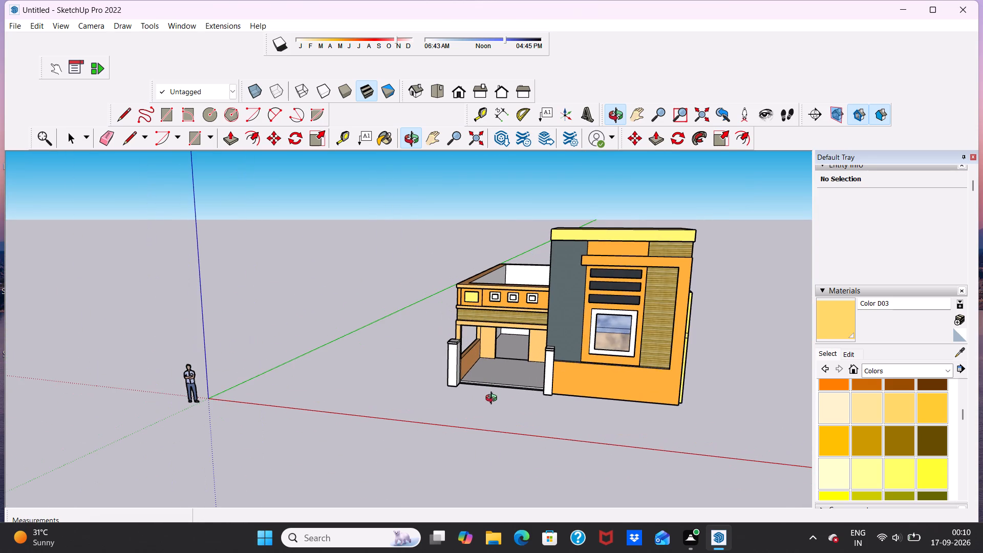
scroll(494, 399, "up", 1)
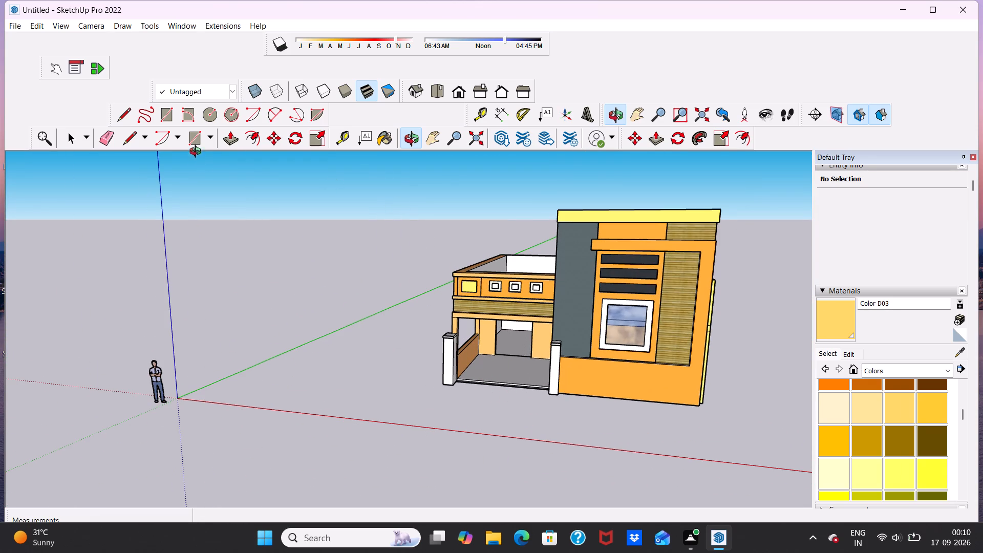
Place a Tape Measure guide parallel to the carport's front threshold edge, about 6' 9 3/4" below it.
left_click(123, 113)
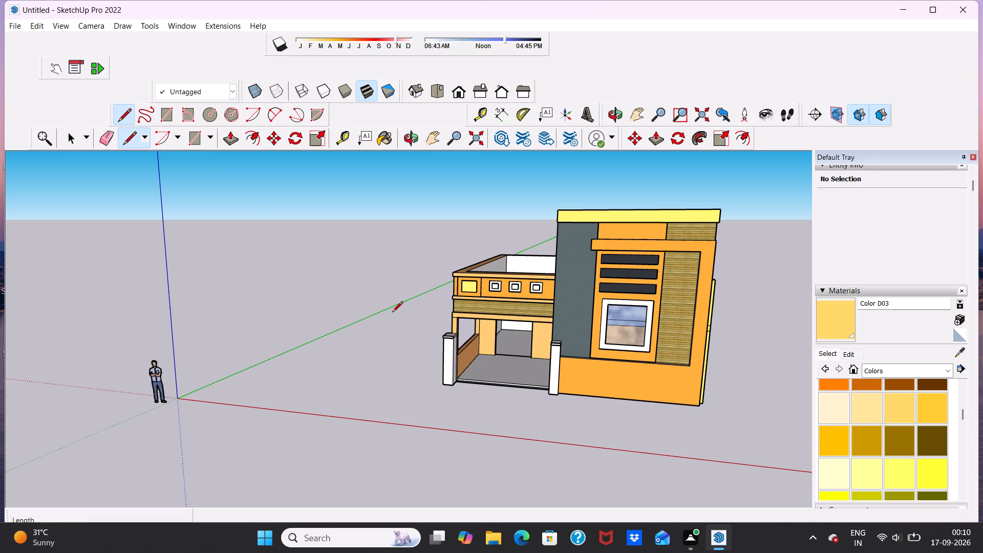
scroll(381, 324, "up", 3)
middle_click_drag(379, 327, 428, 319)
scroll(708, 439, "up", 2)
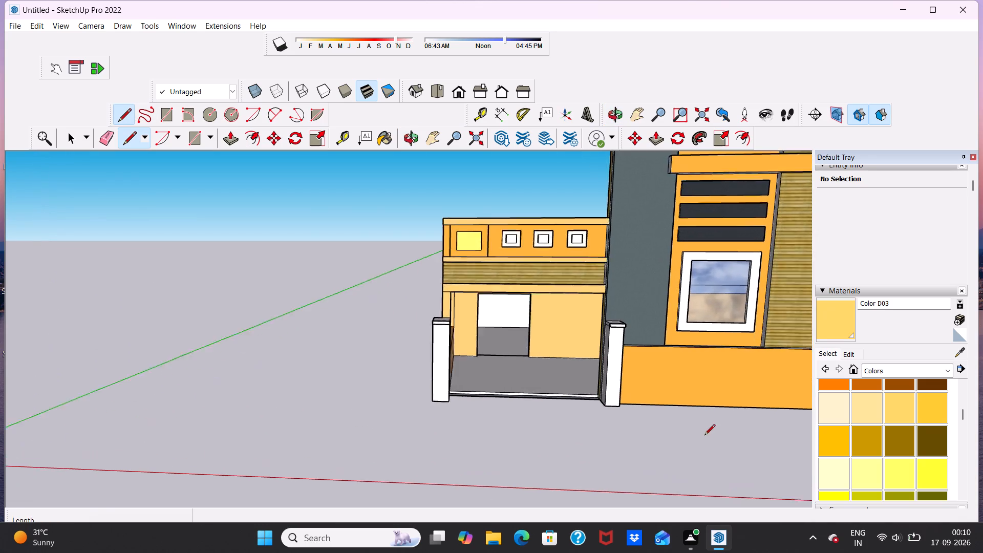
scroll(704, 436, "up", 3)
scroll(555, 395, "up", 3)
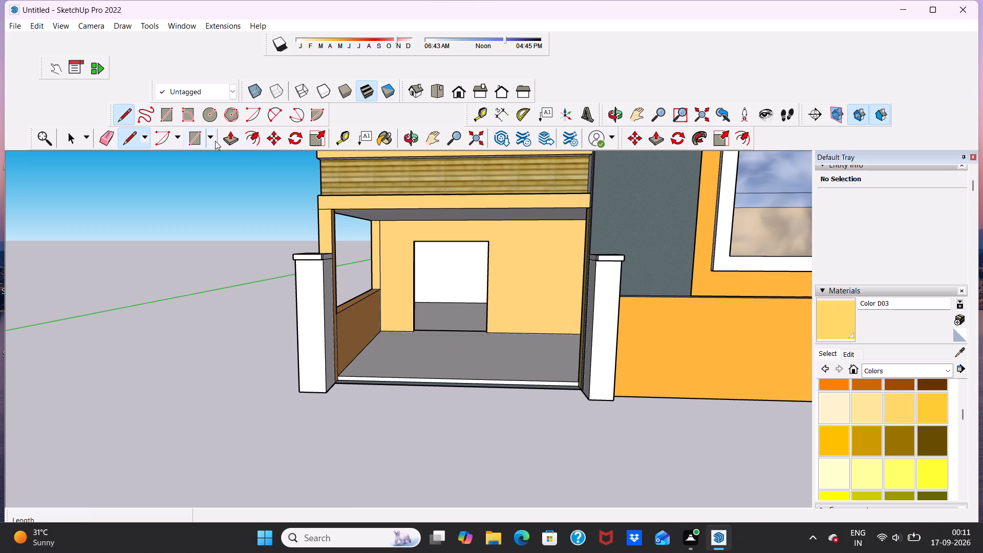
left_click(338, 136)
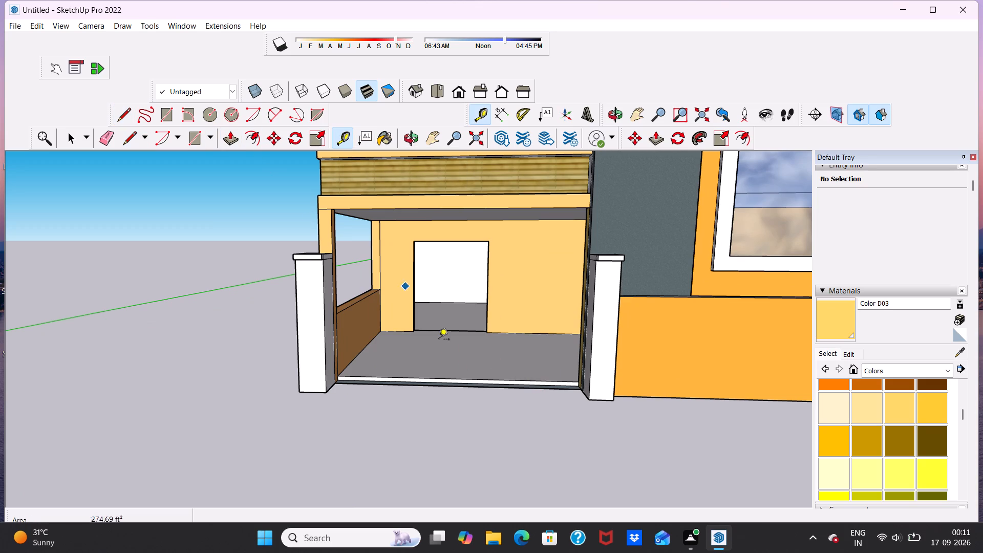
left_click(561, 392)
scroll(571, 452, "down", 11)
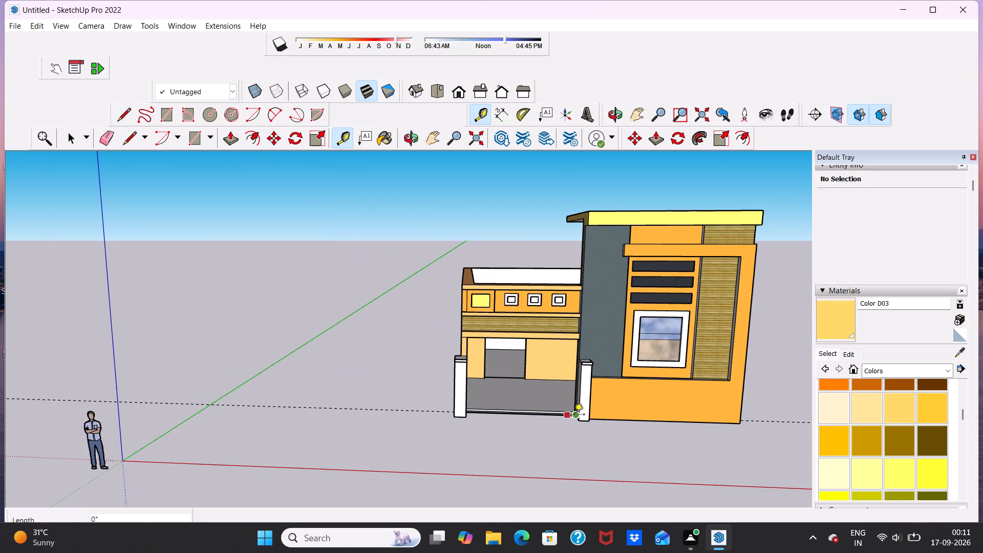
left_click(569, 466)
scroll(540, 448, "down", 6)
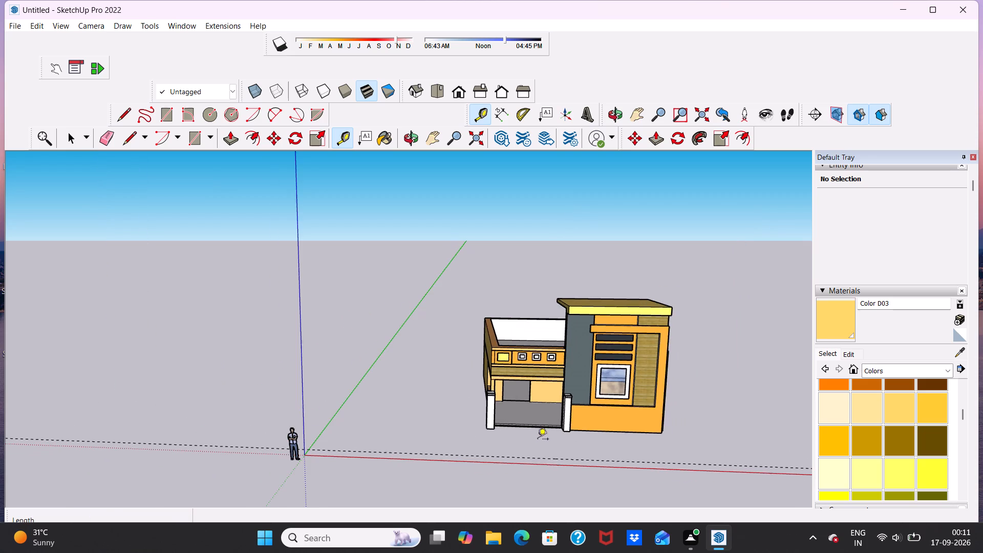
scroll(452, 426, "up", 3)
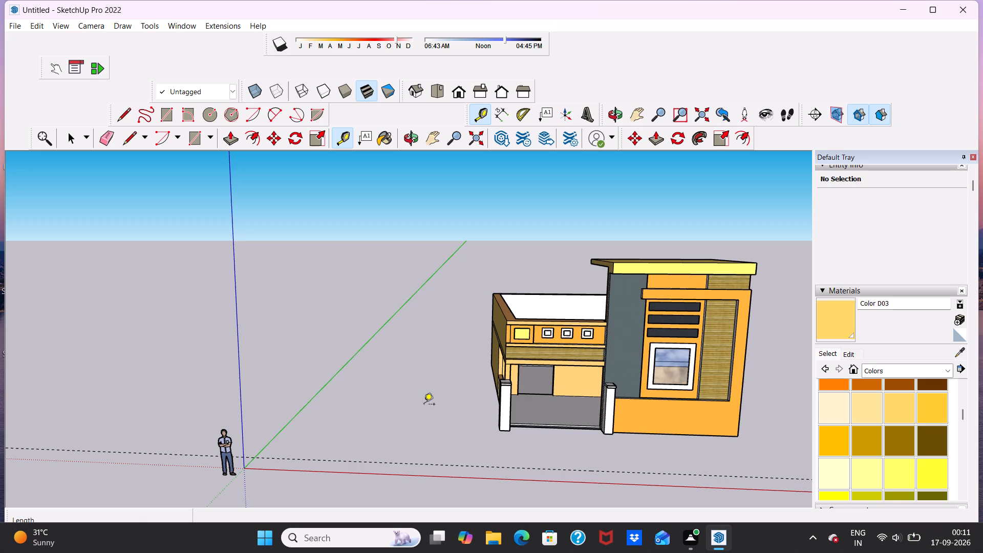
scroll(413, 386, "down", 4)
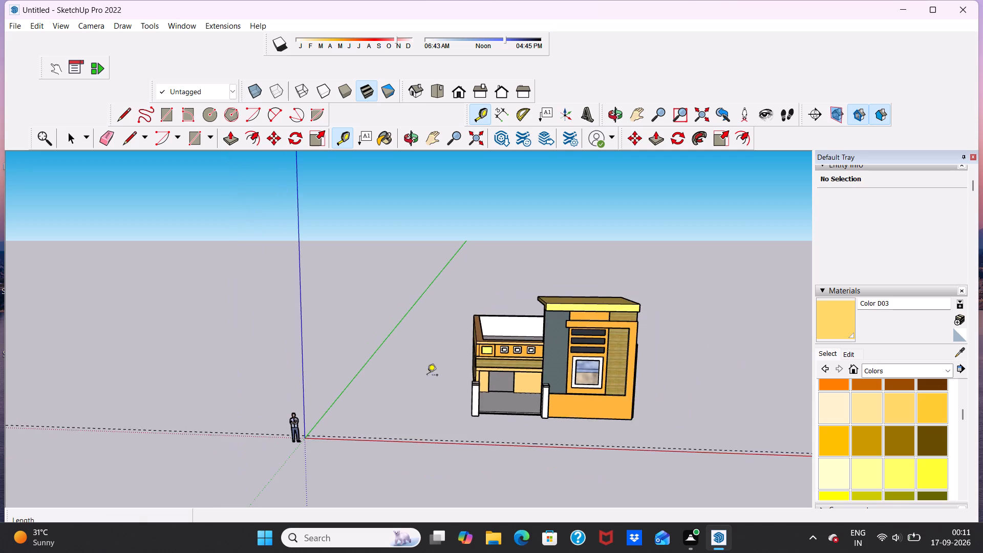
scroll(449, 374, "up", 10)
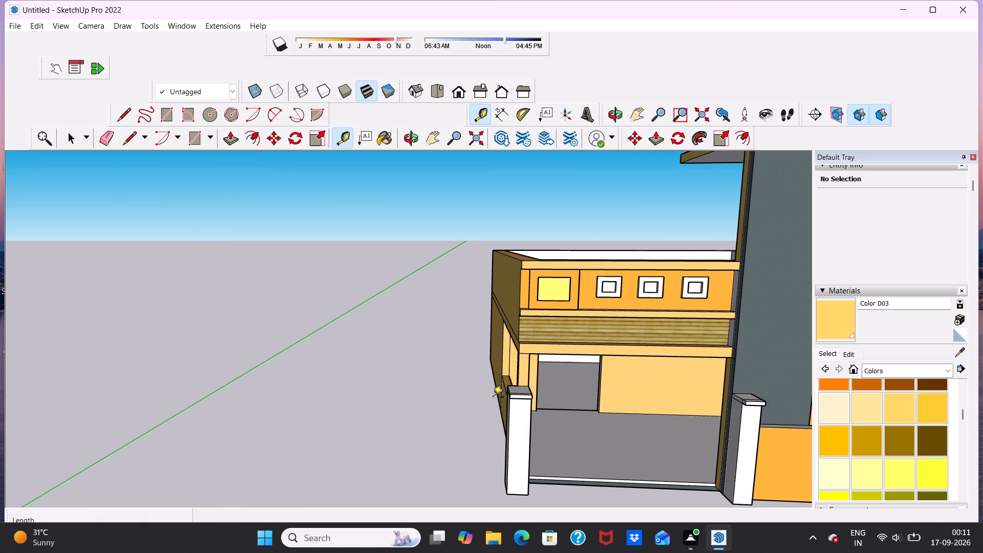
Place a Tape Measure guide parallel to the carport-side outer wall's edge, about 6' 3 1/2" outside it.
left_click(496, 397)
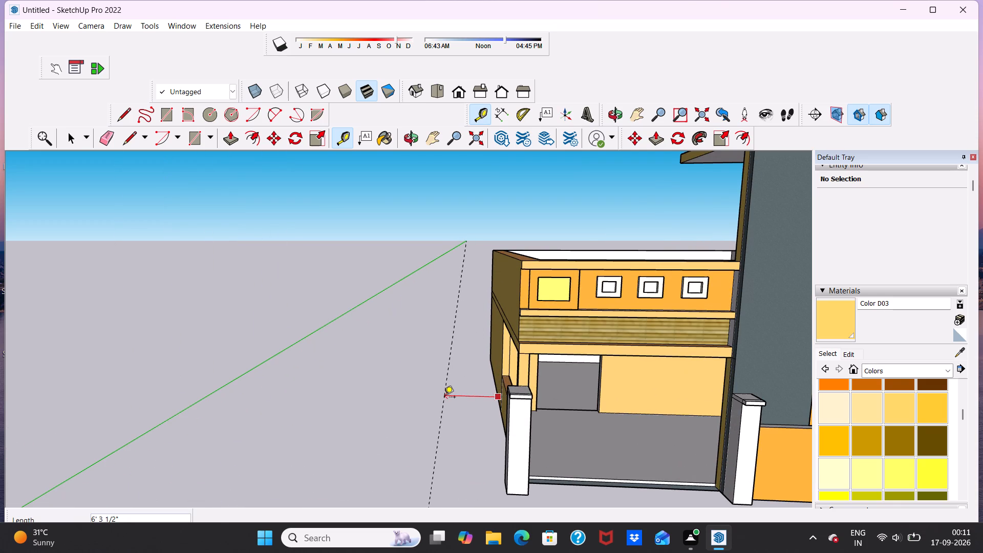
left_click(444, 398)
Place a Tape Measure guide parallel to the yellow side wall's base edge, about 5' 11 5/16" outside it.
scroll(443, 393, "down", 9)
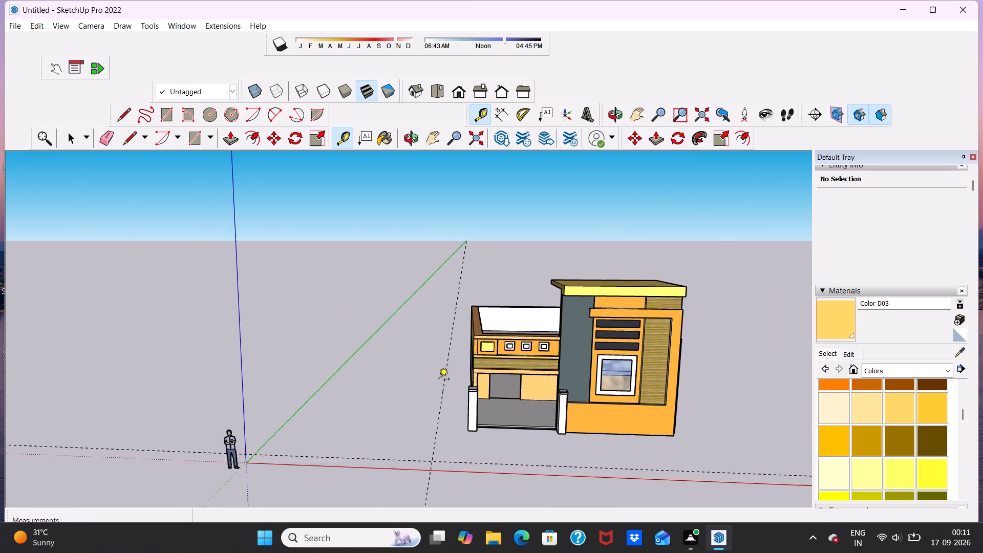
scroll(438, 380, "down", 2)
scroll(694, 409, "up", 5)
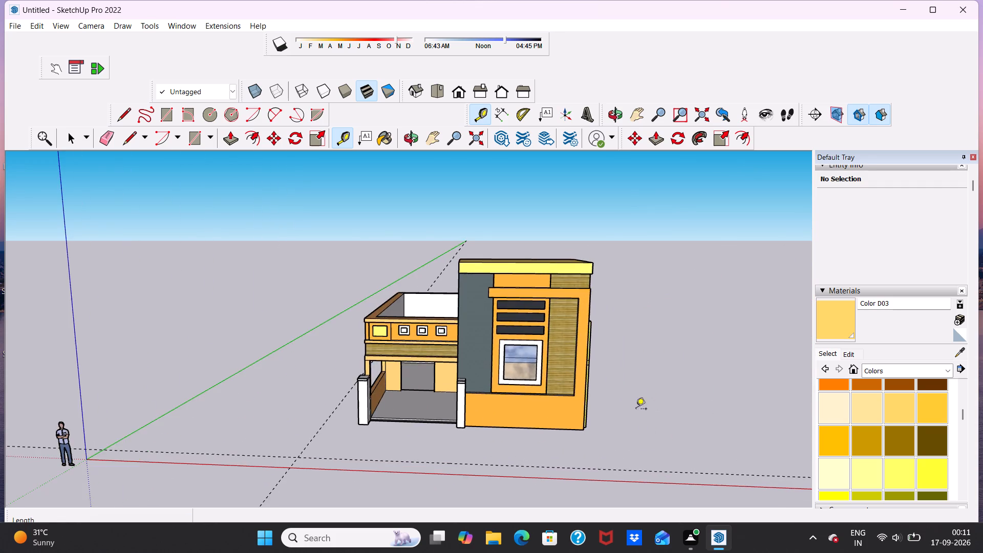
scroll(618, 405, "up", 6)
middle_click_drag(613, 405, 553, 420)
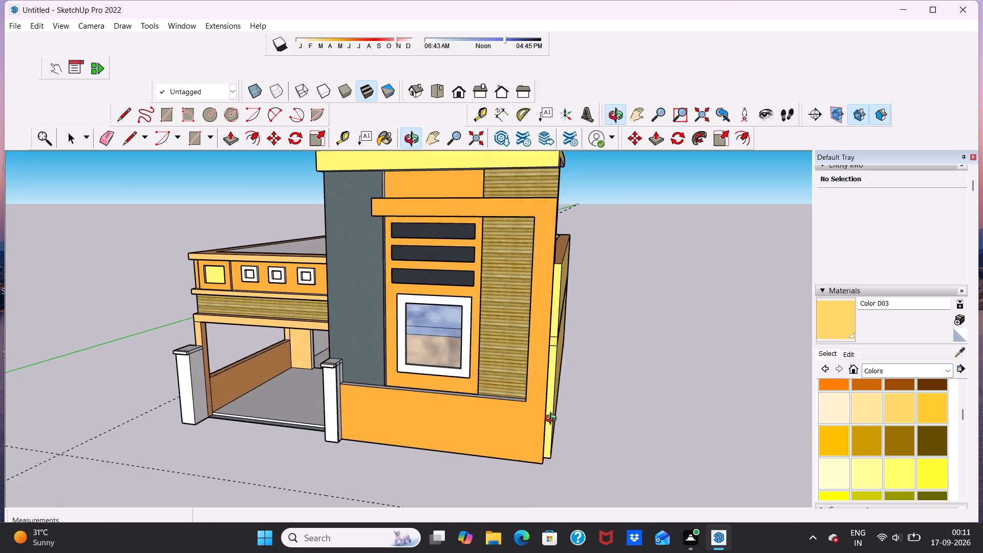
middle_click_drag(553, 420, 540, 418)
left_click(569, 410)
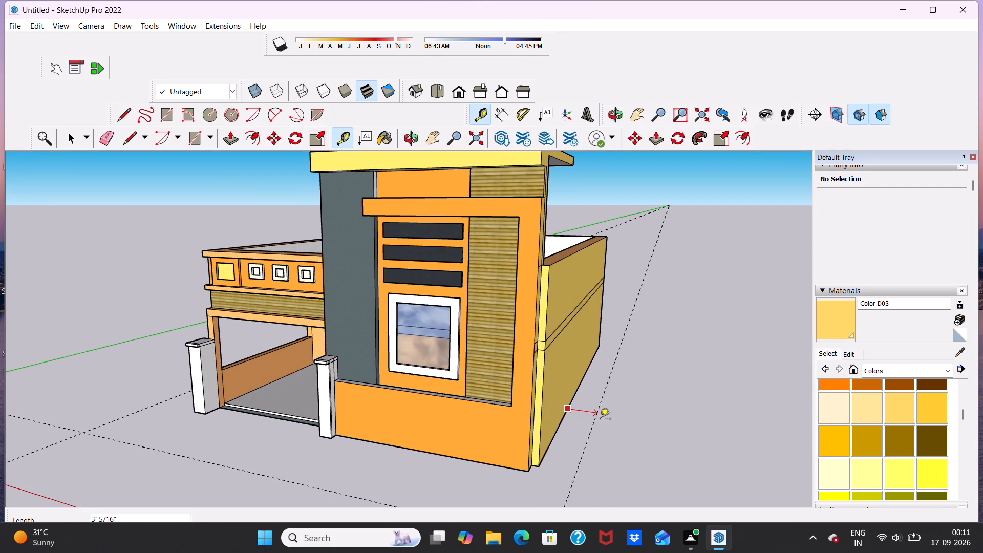
left_click(625, 429)
Place a Tape Measure guide parallel to the house's rear wall, about 13' 3 13/16" behind it.
scroll(624, 424, "down", 10)
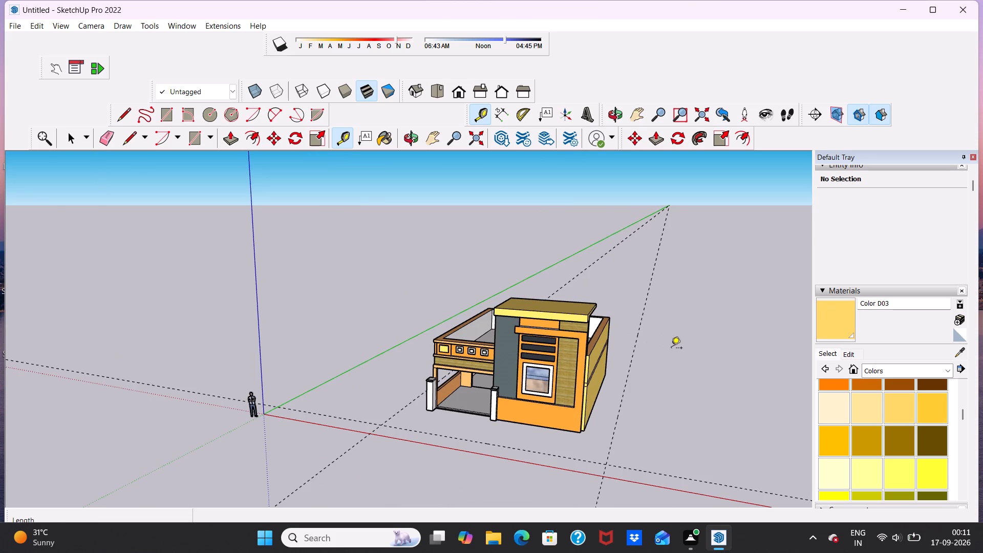
middle_click_drag(672, 350, 328, 412)
scroll(428, 364, "down", 7)
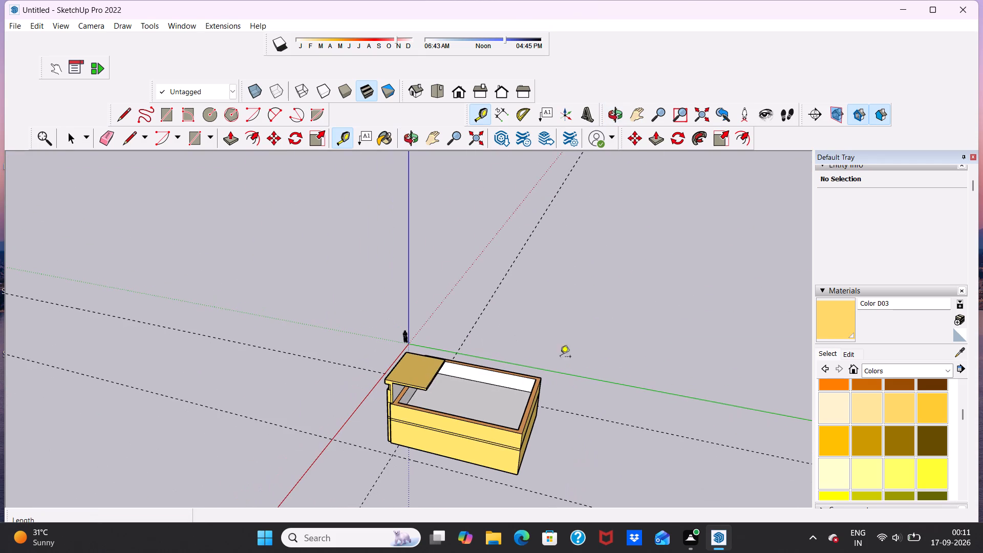
scroll(545, 512, "up", 6)
scroll(530, 439, "up", 6)
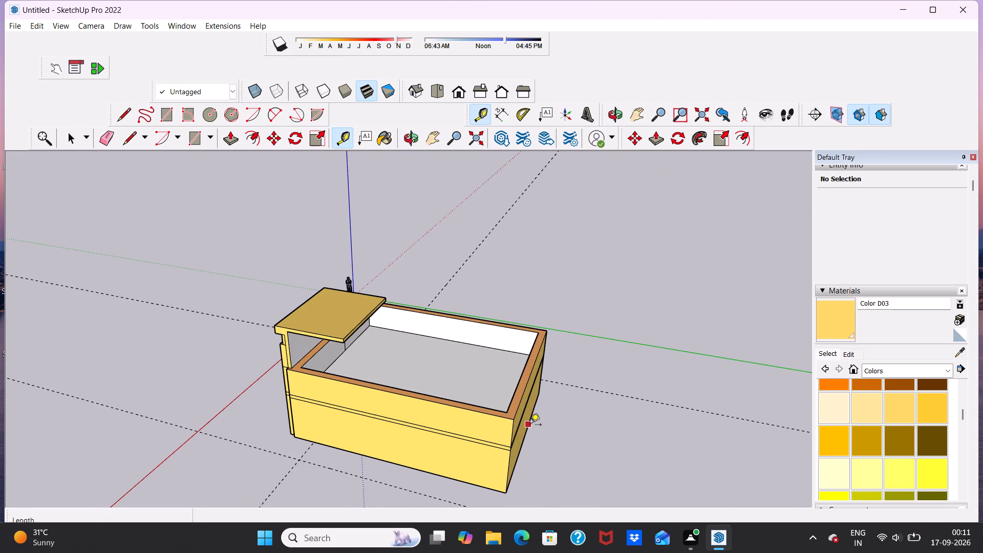
left_click(530, 426)
left_click(591, 442)
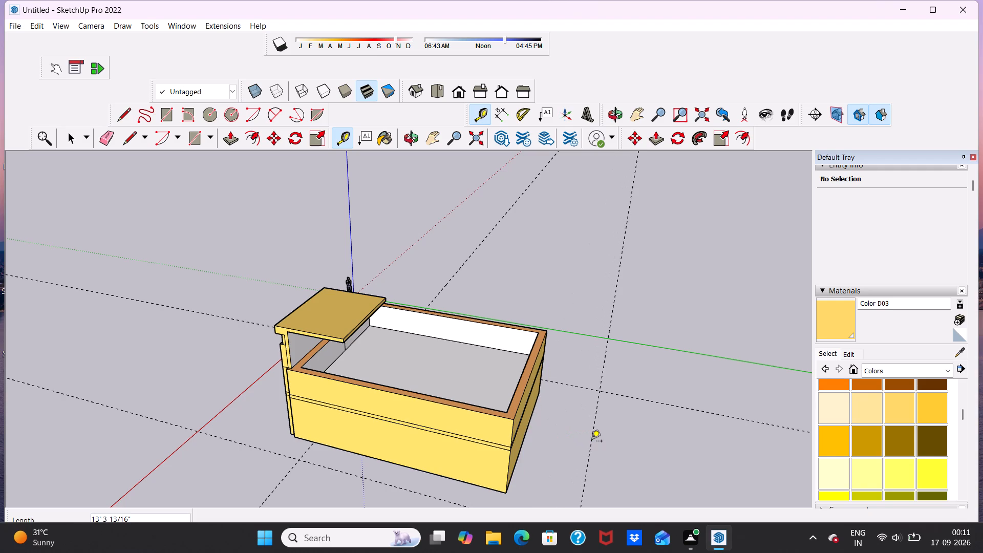
key("space")
Draw the rear plot boundary line between the two side guides along the rear guide, about 47' 2 5/8" long.
scroll(631, 415, "down", 13)
scroll(623, 414, "up", 2)
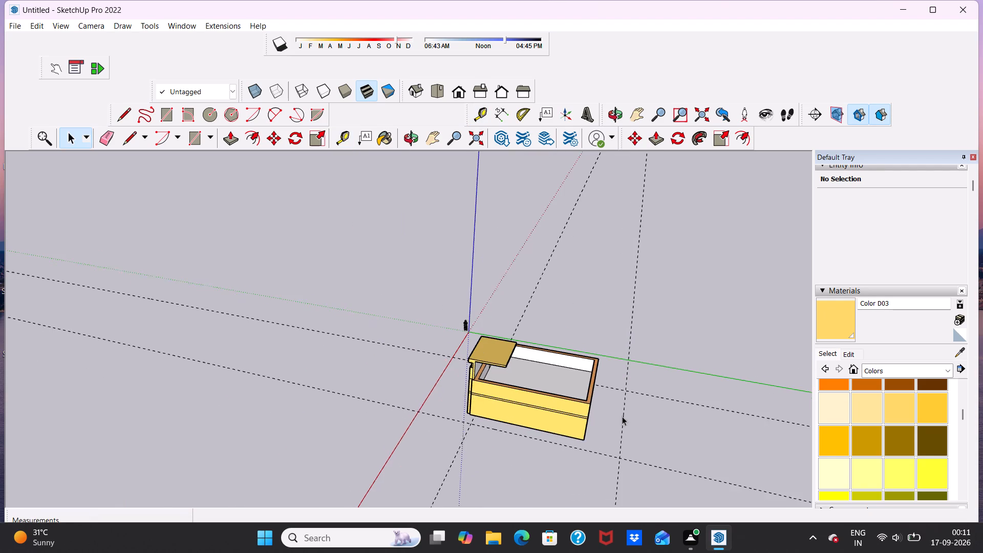
scroll(622, 416, "up", 1)
scroll(355, 227, "up", 1)
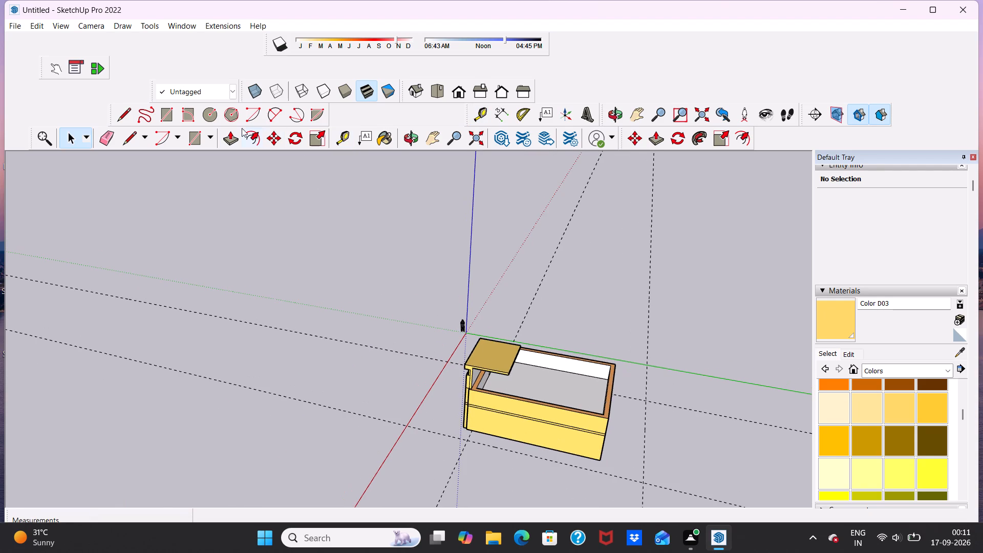
left_click(123, 134)
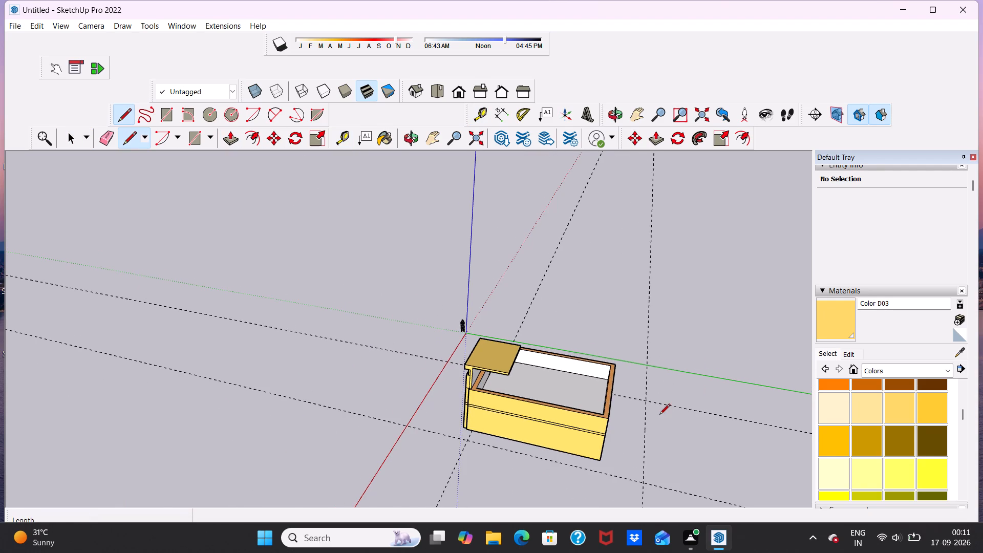
scroll(659, 415, "up", 3)
left_click(643, 400)
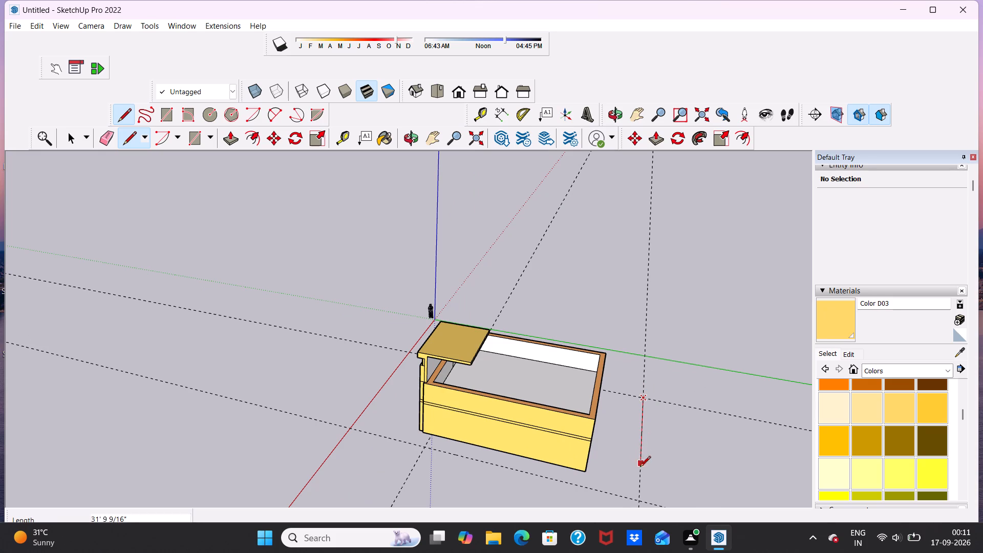
left_click(638, 502)
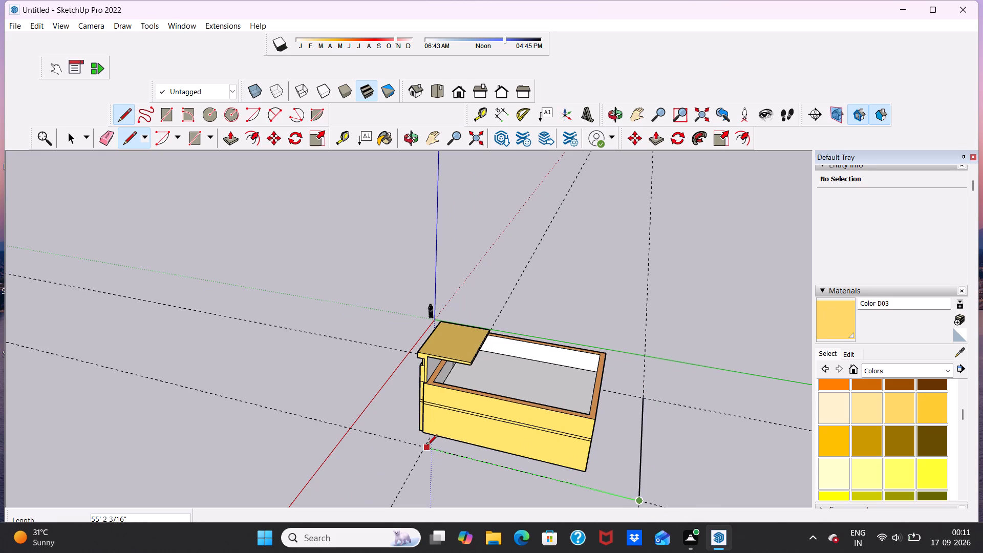
key("space")
Draw the plot boundary line along the yellow wall's side guide from the rear corner towards the front guide, about 63' 11 1/16" long.
middle_click_drag(361, 443, 437, 460)
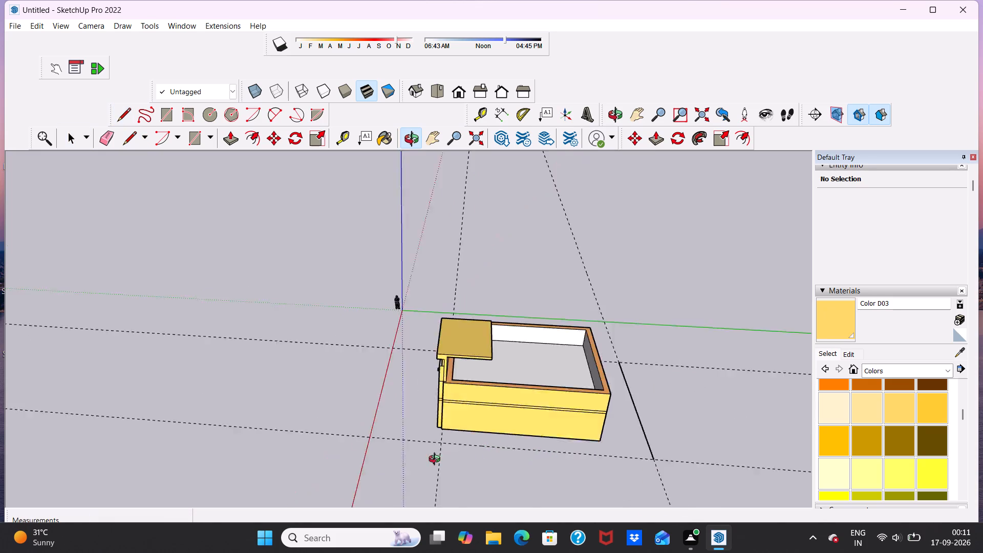
middle_click_drag(437, 460, 604, 446)
scroll(604, 344, "up", 5)
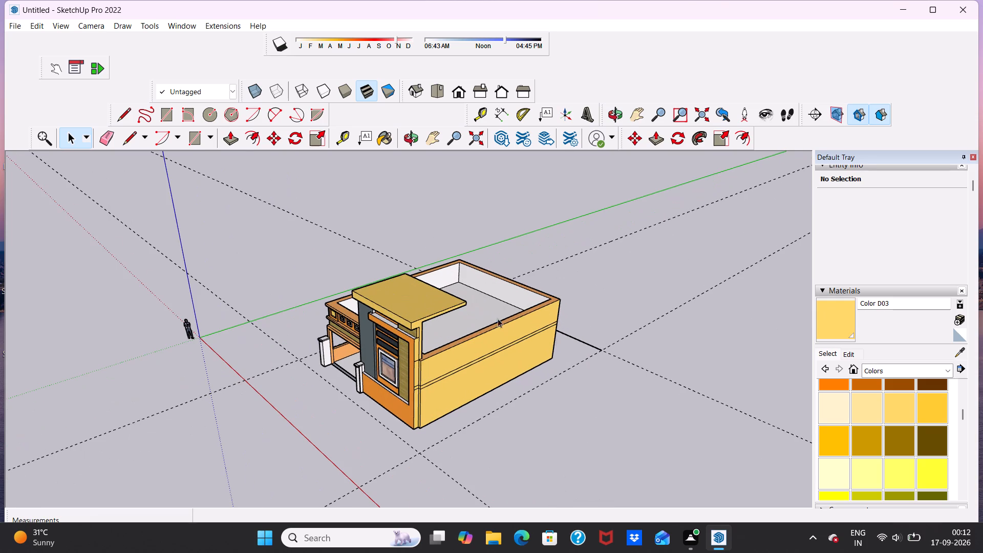
left_click(129, 138)
left_click(600, 351)
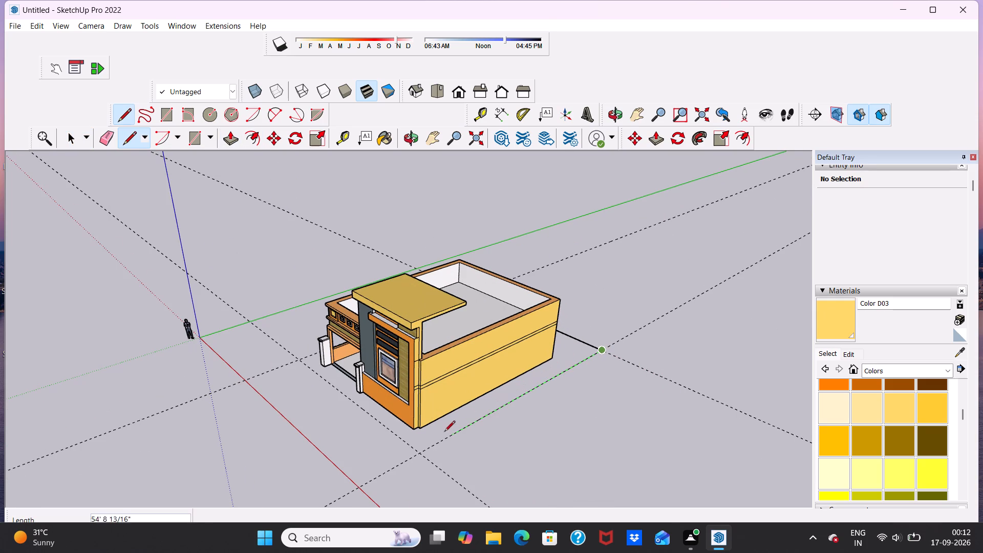
scroll(419, 457, "up", 4)
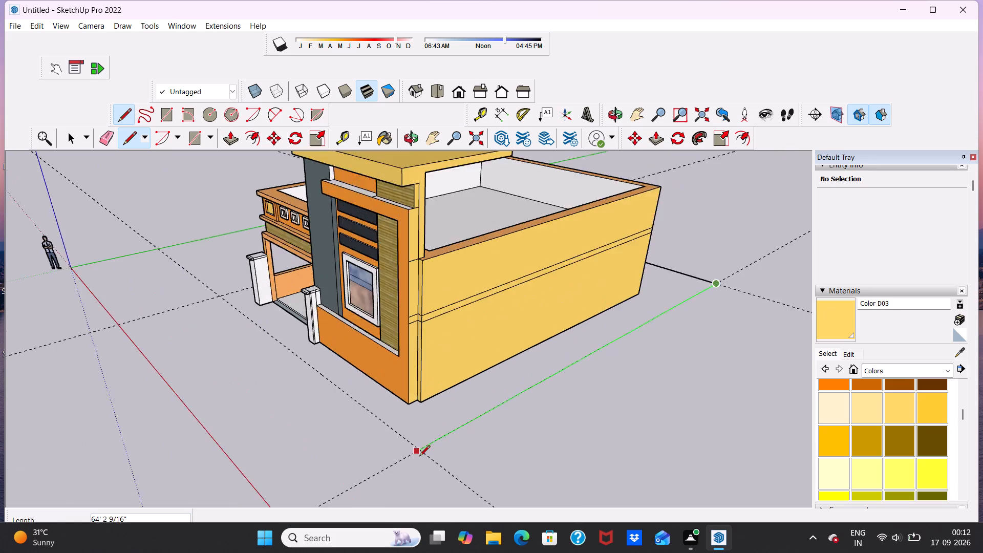
scroll(419, 457, "up", 9)
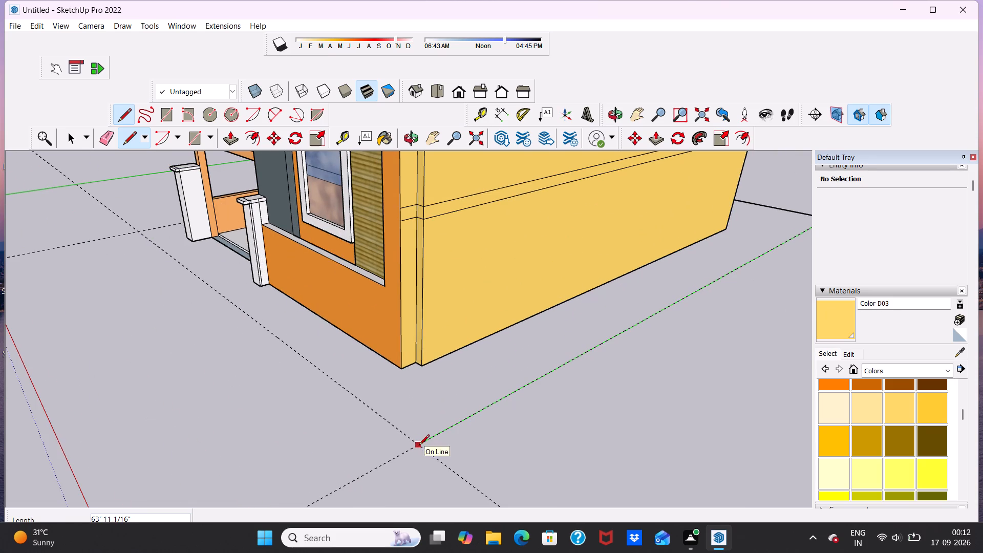
left_click(419, 446)
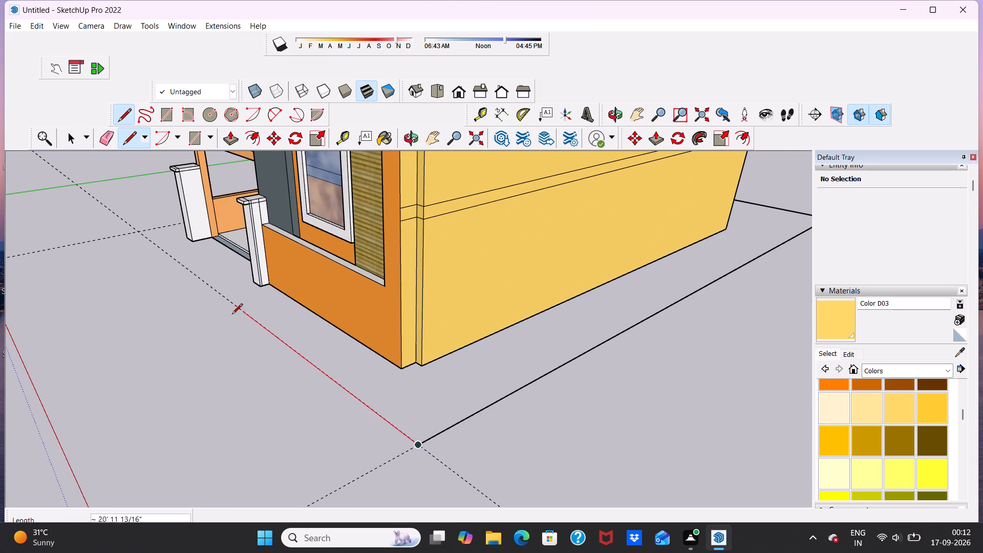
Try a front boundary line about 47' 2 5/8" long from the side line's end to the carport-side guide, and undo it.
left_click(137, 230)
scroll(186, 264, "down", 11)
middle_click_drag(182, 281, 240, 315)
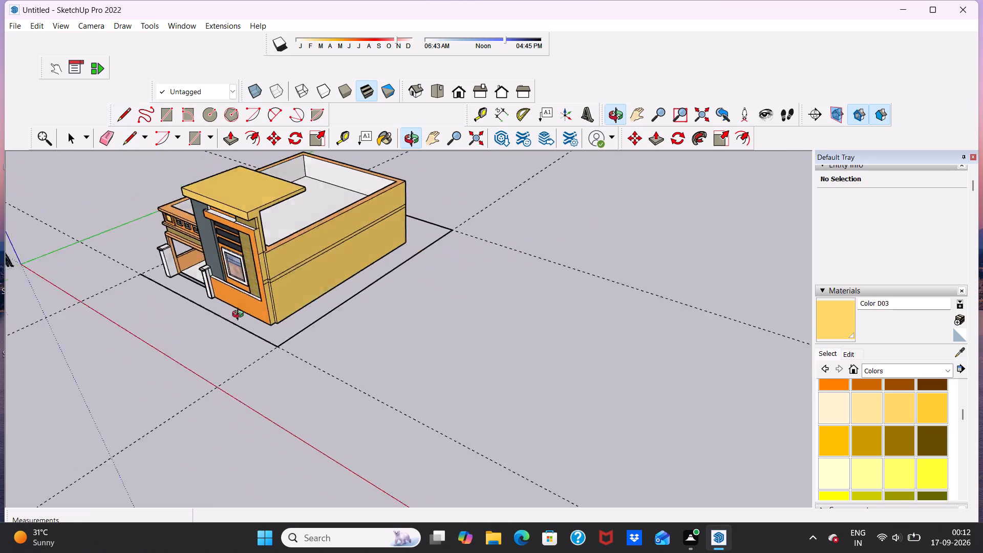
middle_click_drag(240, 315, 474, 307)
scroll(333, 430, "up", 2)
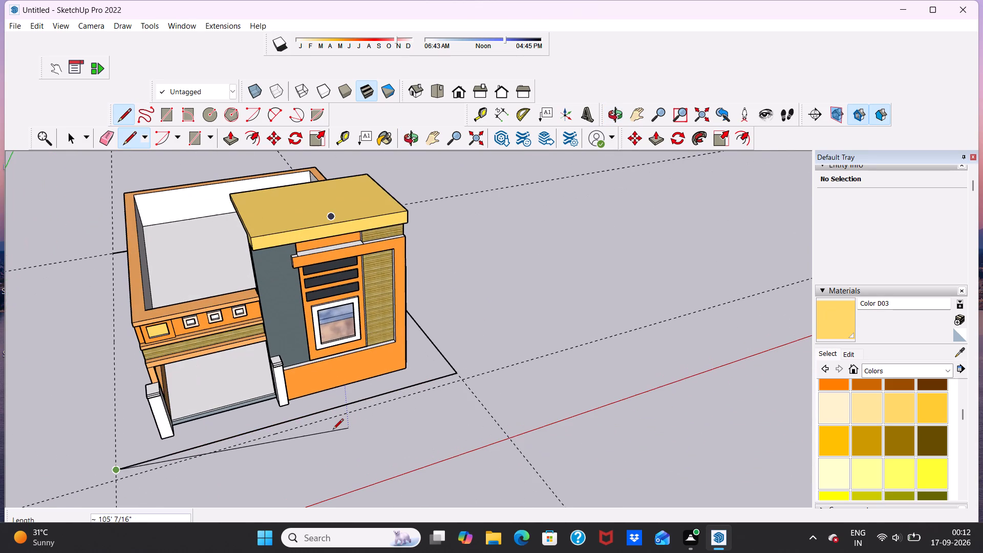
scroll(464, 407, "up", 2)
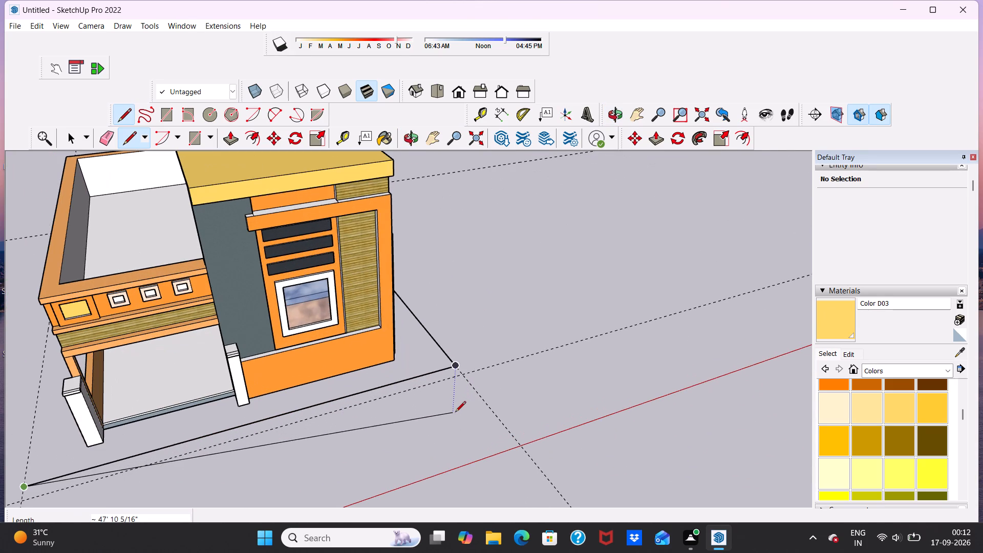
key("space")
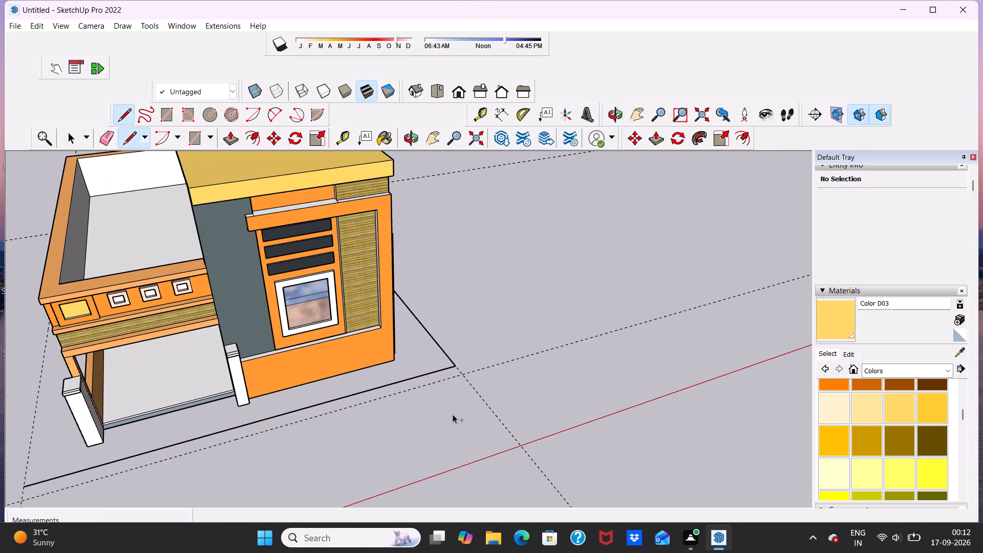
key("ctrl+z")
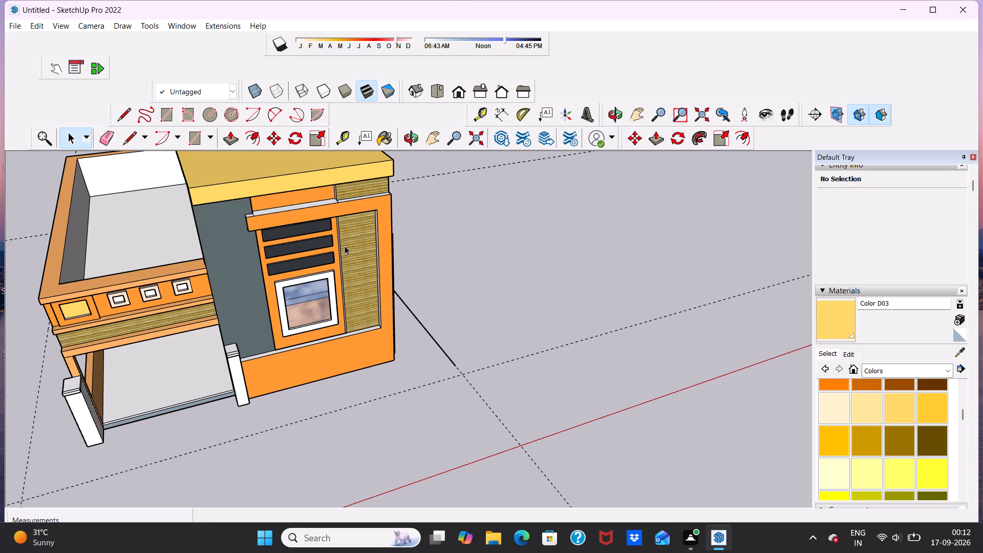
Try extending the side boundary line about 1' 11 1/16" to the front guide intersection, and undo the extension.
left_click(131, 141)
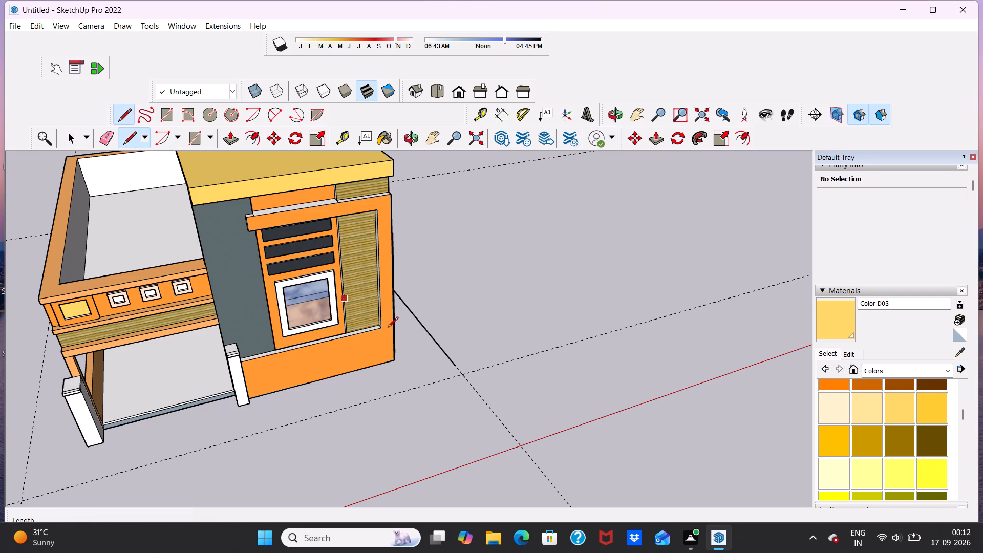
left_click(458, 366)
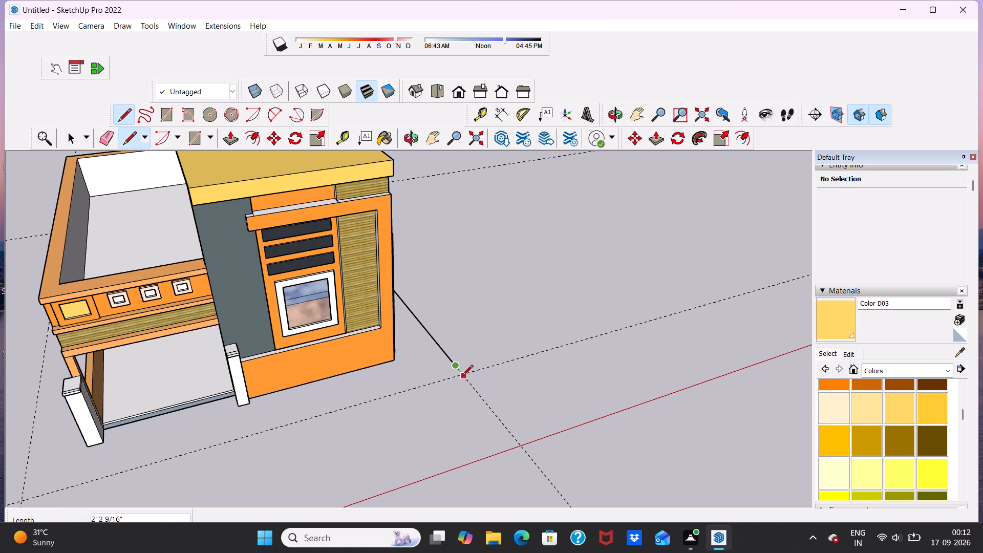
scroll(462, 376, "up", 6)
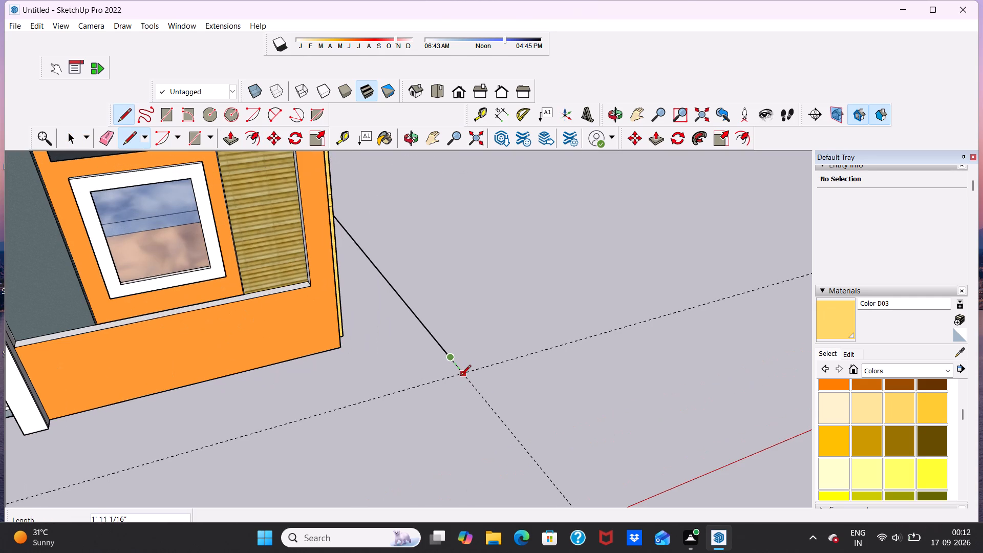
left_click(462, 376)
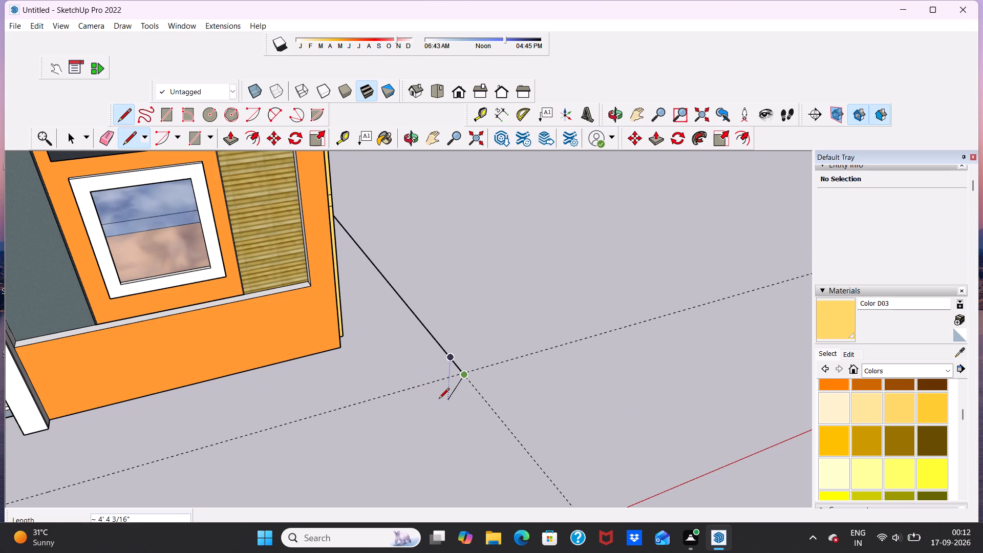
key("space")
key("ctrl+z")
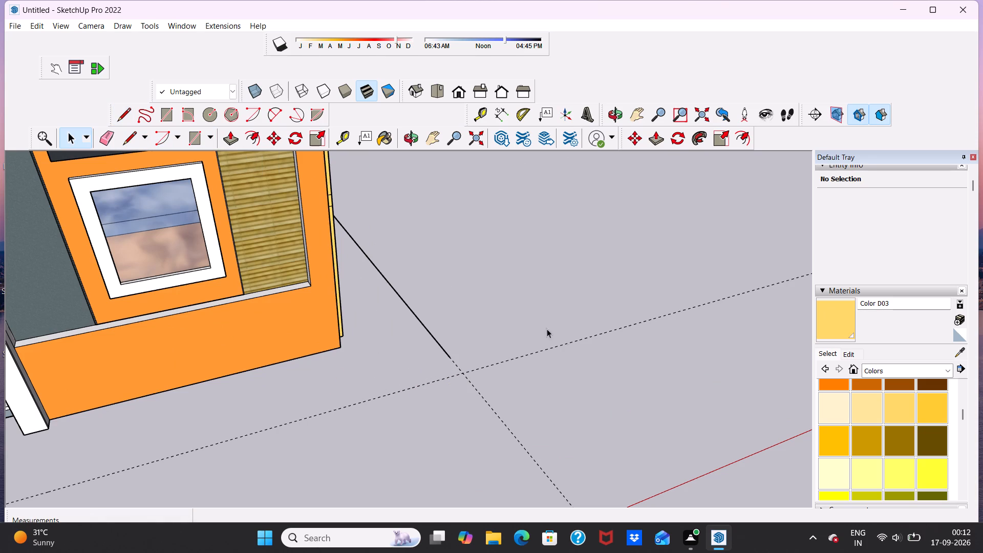
Extend the yellow wall's side boundary line about 5' 1 5/8" along its guide, past the front guide.
scroll(588, 306, "down", 11)
scroll(545, 335, "up", 5)
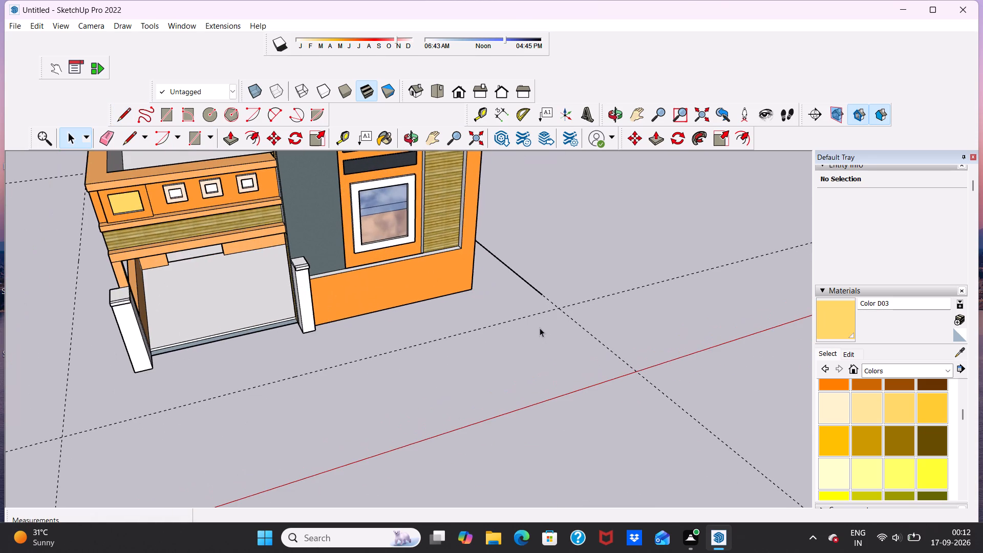
scroll(539, 306, "down", 4)
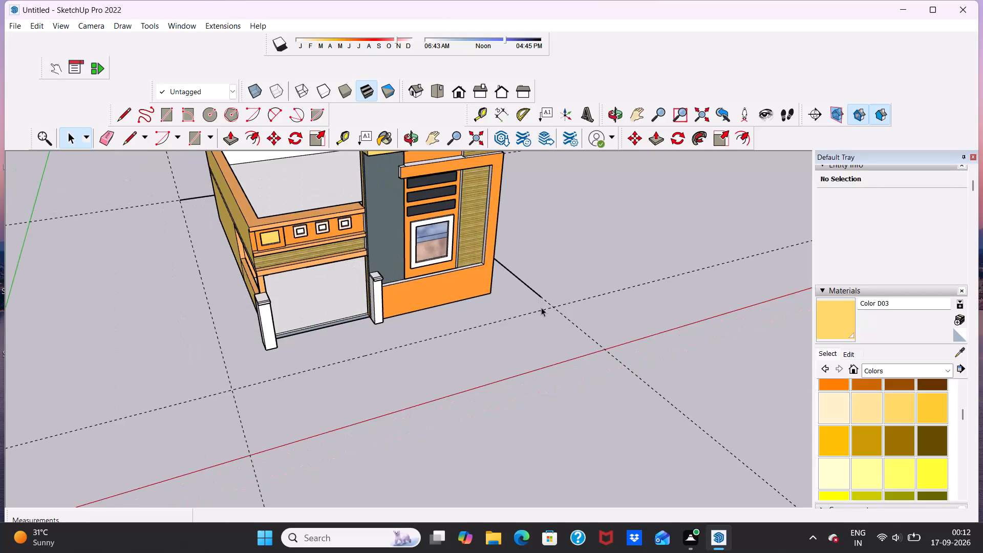
scroll(560, 301, "up", 9)
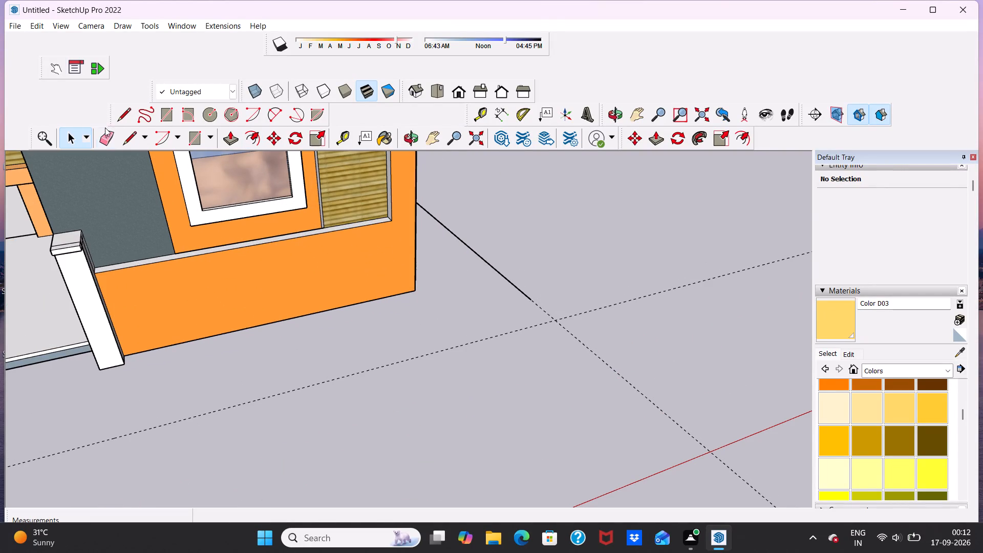
left_click(120, 113)
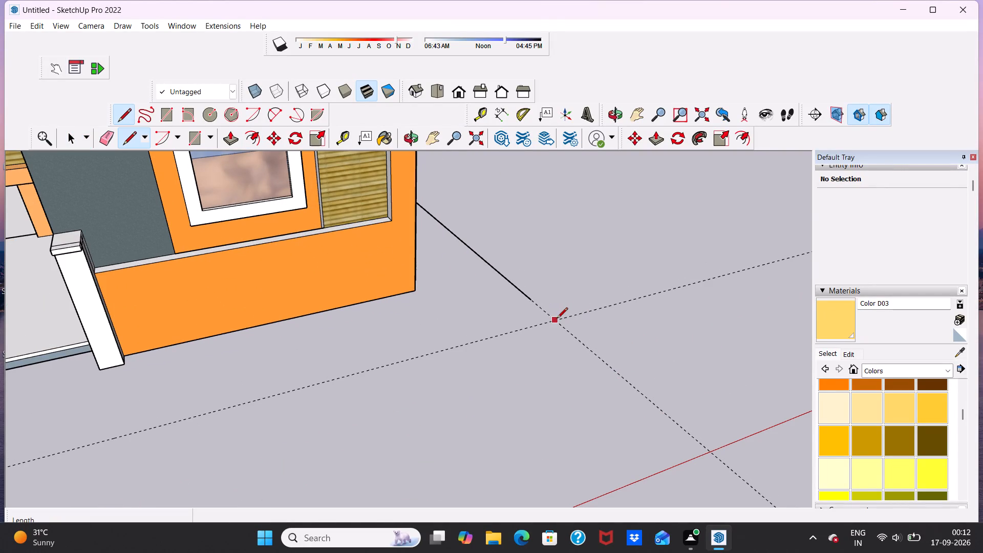
left_click(535, 304)
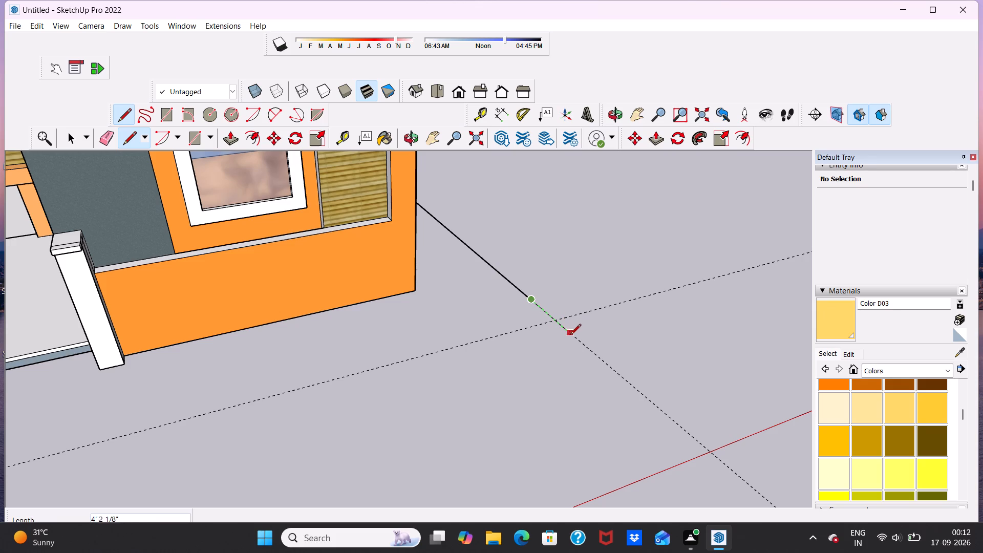
left_click(578, 344)
Draw the front plot boundary line from the extended side line's end to the carport-side guide, about 47' 2 5/8" long.
scroll(586, 329, "down", 6)
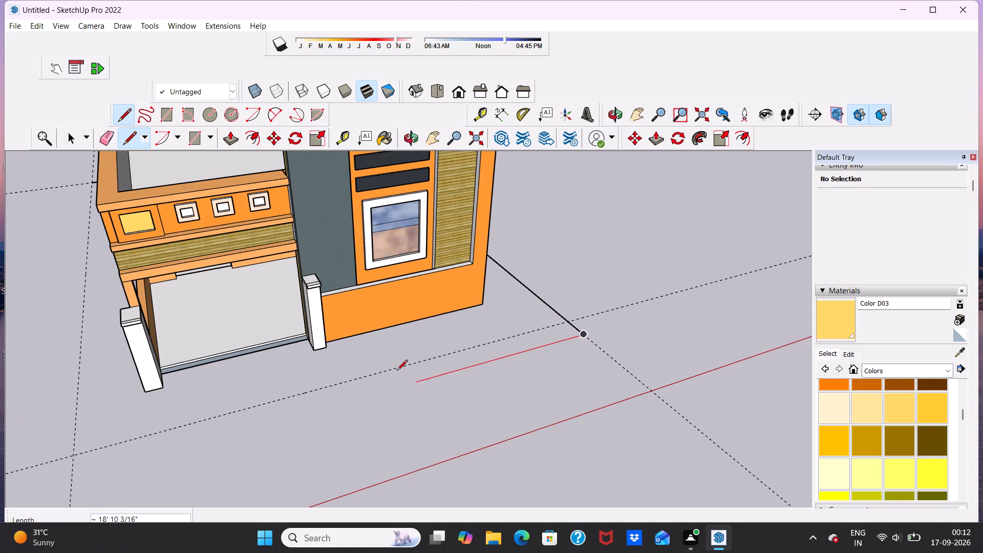
left_click(77, 478)
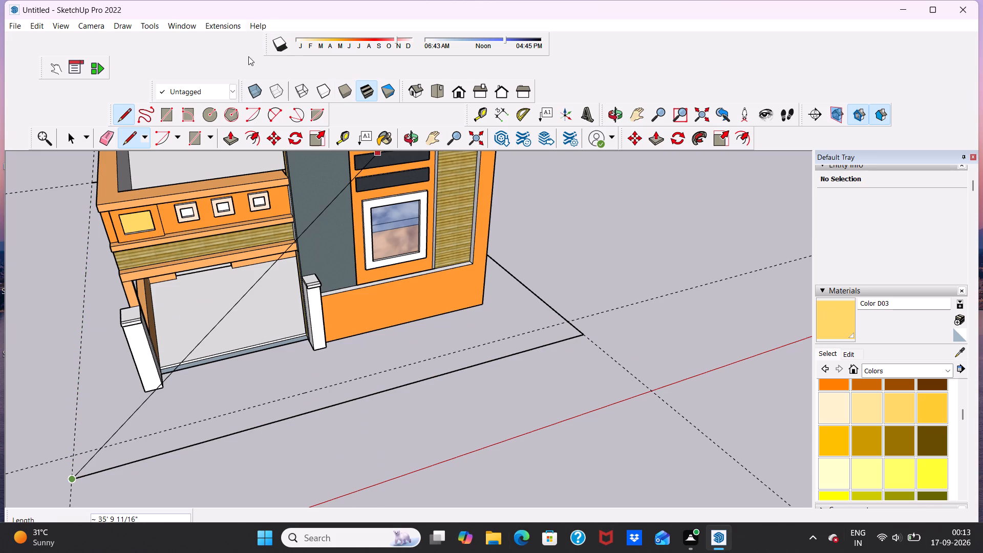
key("space")
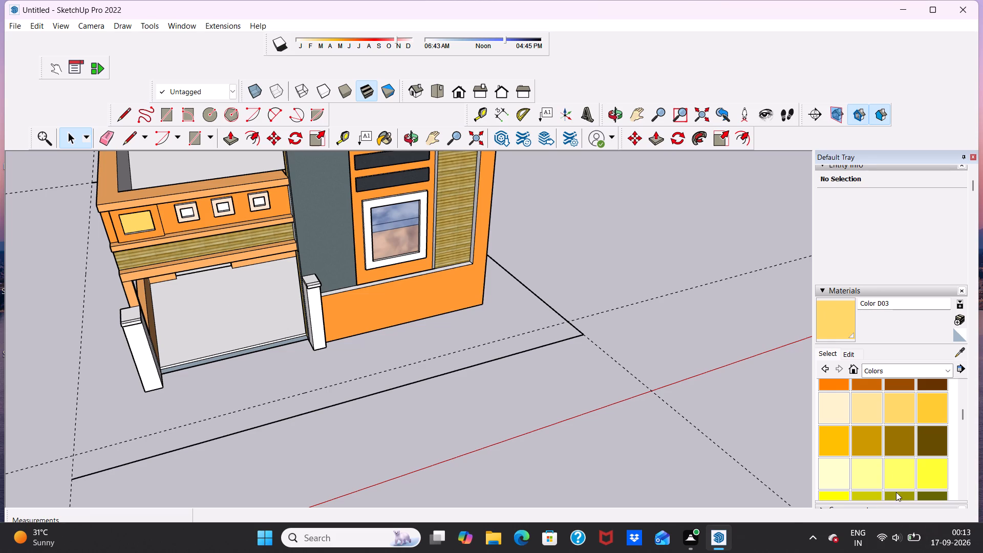
Close the plot boundary with a carport-side line from the front corner to the rear corner, about 69' 11/16" long.
middle_click_drag(892, 455, 982, 412)
middle_click_drag(502, 295, 725, 219)
scroll(665, 223, "down", 5)
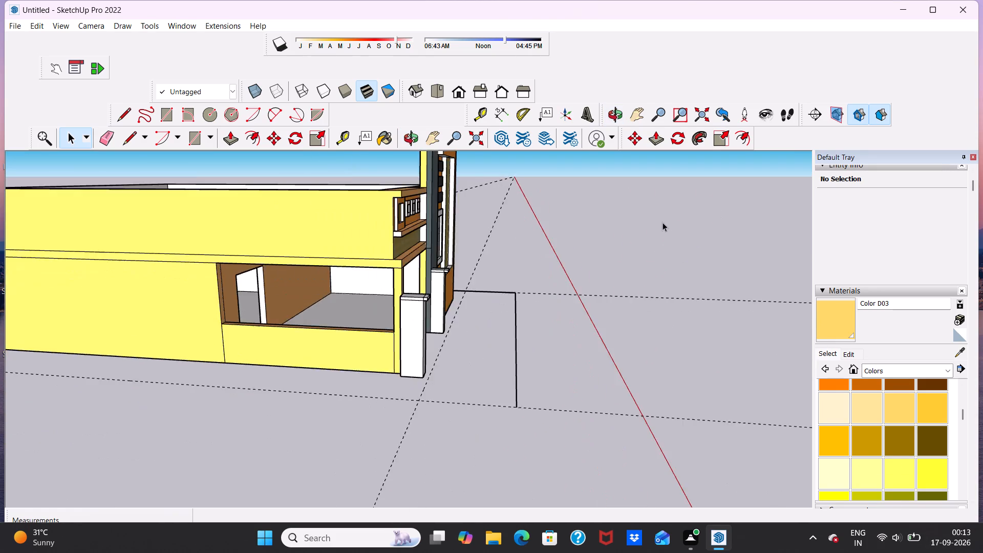
scroll(663, 222, "down", 5)
scroll(553, 353, "up", 4)
scroll(499, 271, "down", 11)
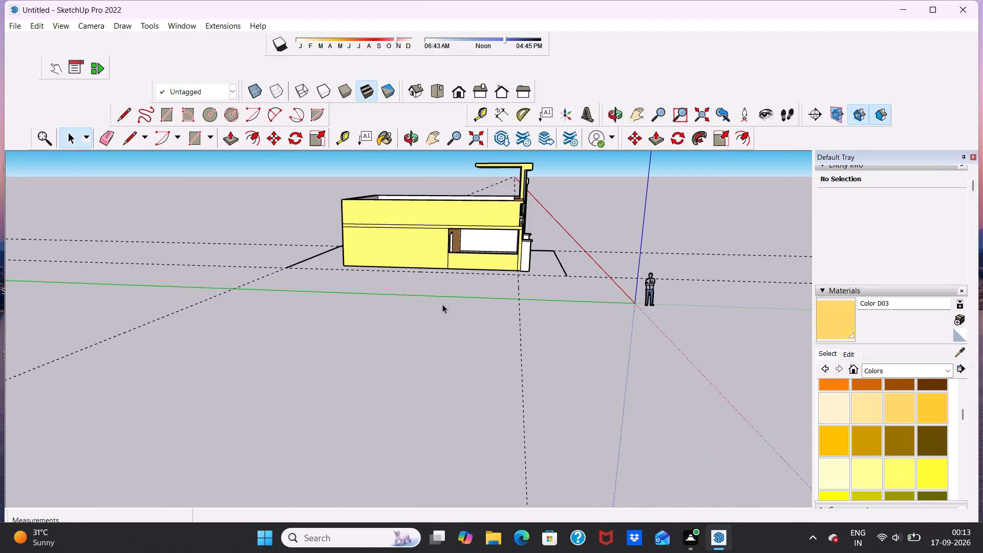
scroll(568, 286, "up", 5)
middle_click_drag(551, 311, 529, 379)
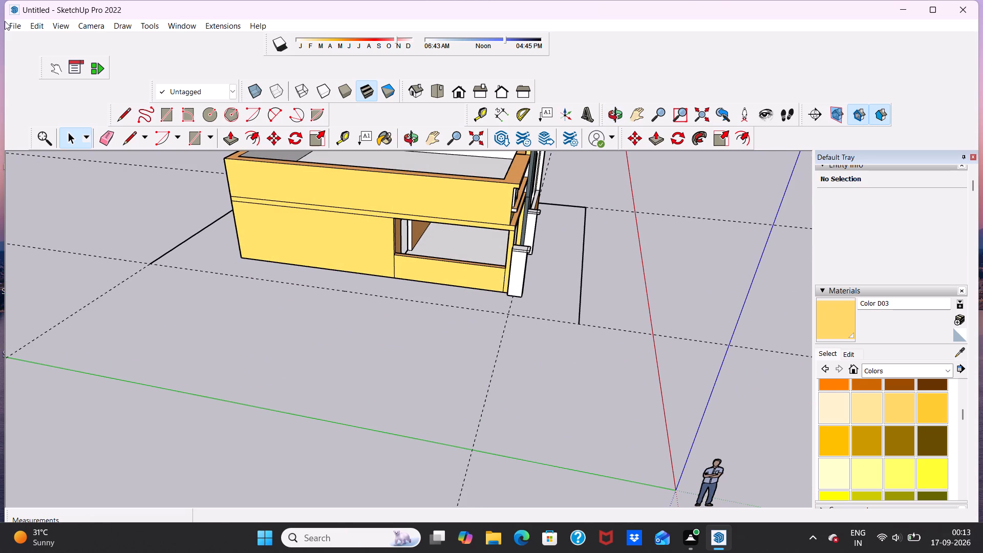
left_click(126, 131)
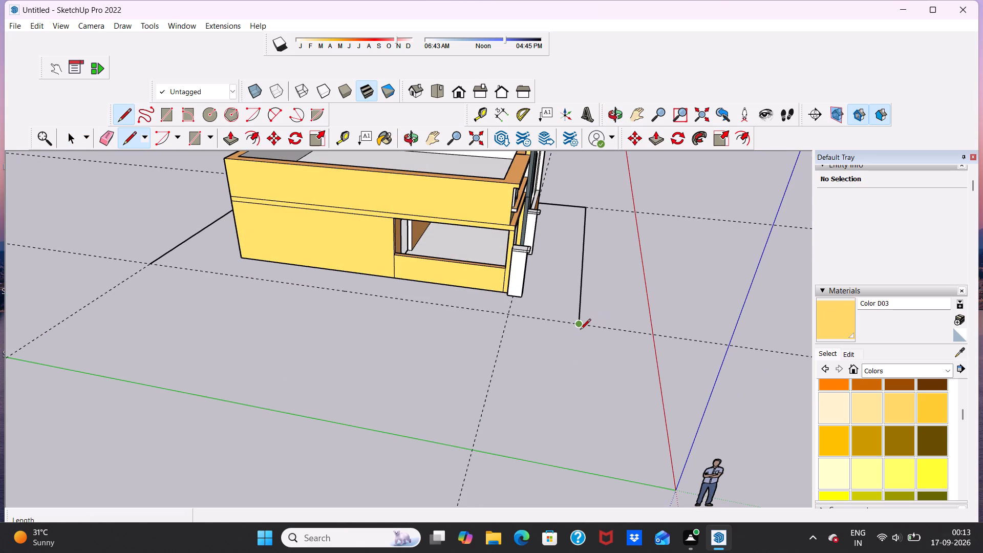
left_click(578, 326)
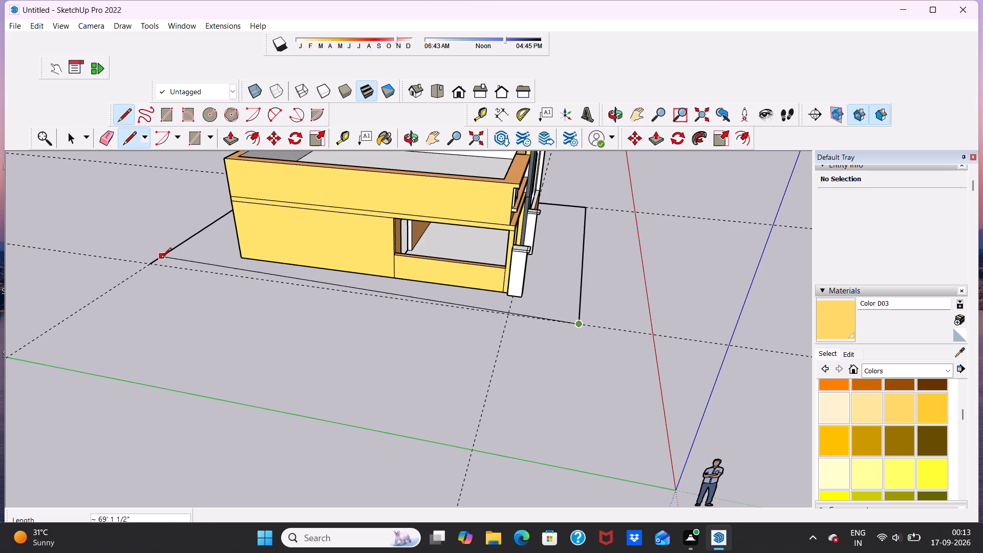
left_click(154, 265)
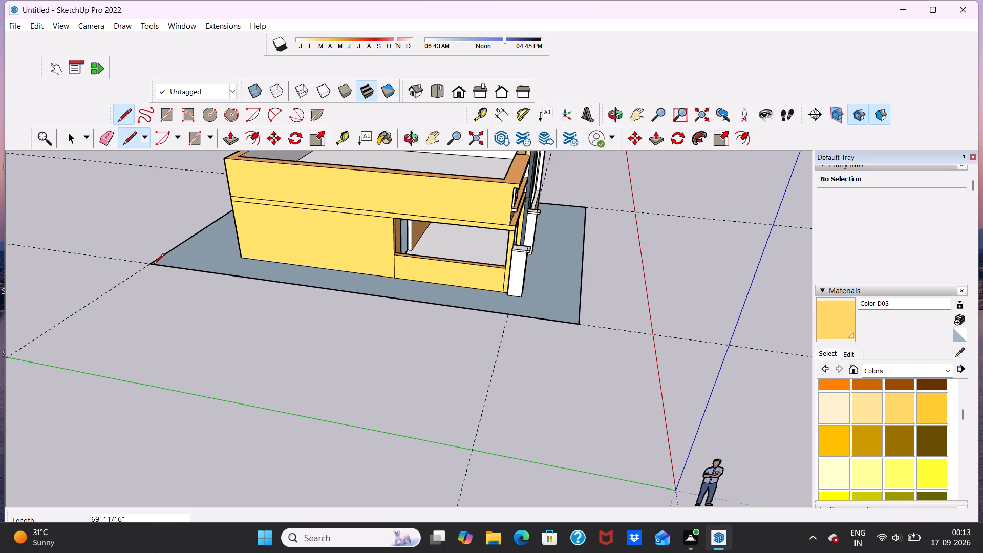
key("space")
Erase the front, rear and two side construction guides around the plot.
scroll(329, 249, "down", 9)
middle_click_drag(663, 237, 291, 299)
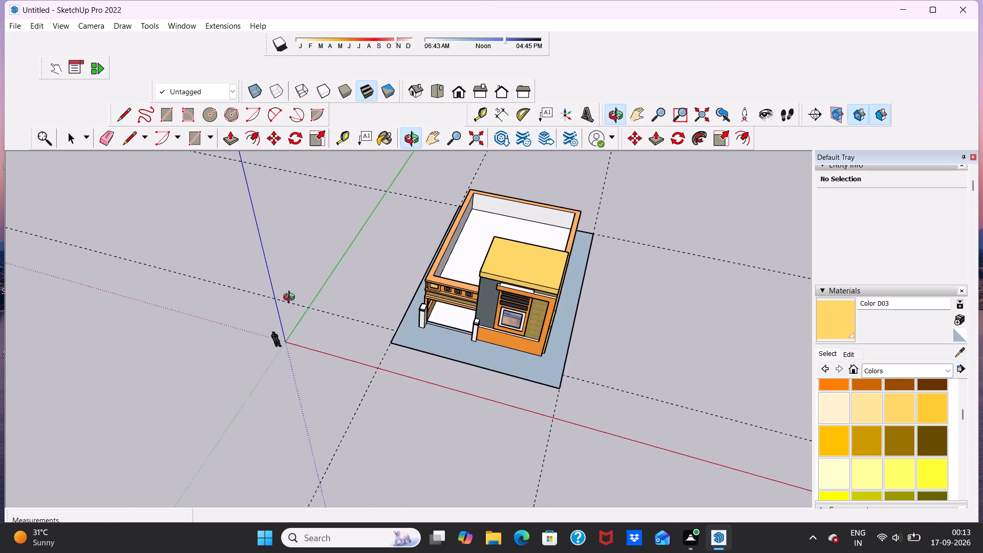
middle_click_drag(291, 299, 358, 262)
left_click(104, 140)
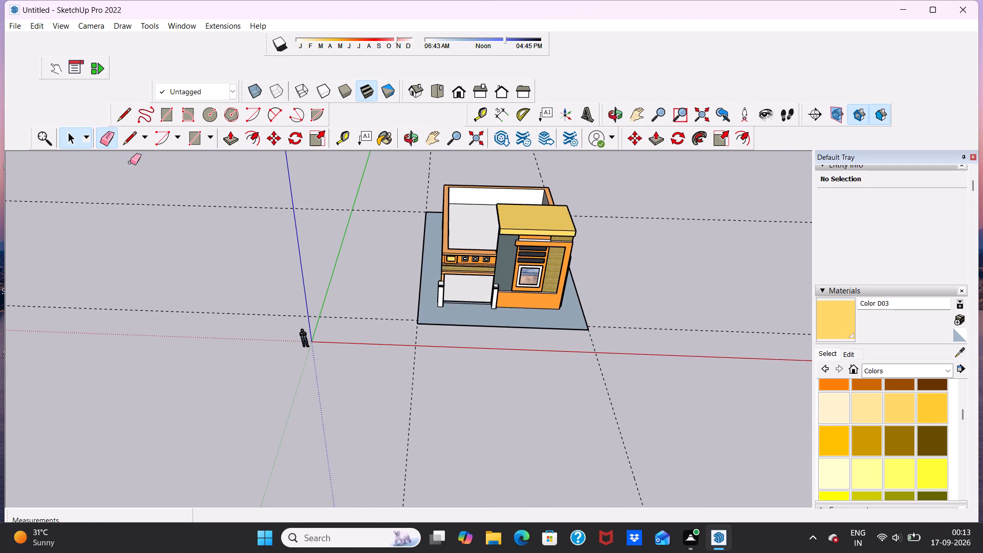
left_click_drag(382, 195, 372, 233)
left_click_drag(360, 283, 357, 293)
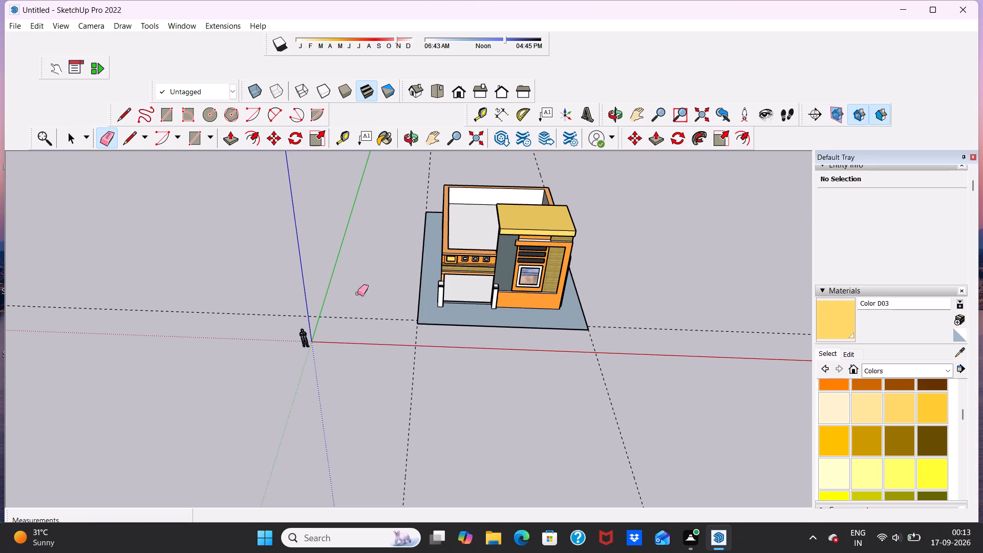
left_click_drag(357, 293, 356, 335)
left_click_drag(376, 420, 646, 436)
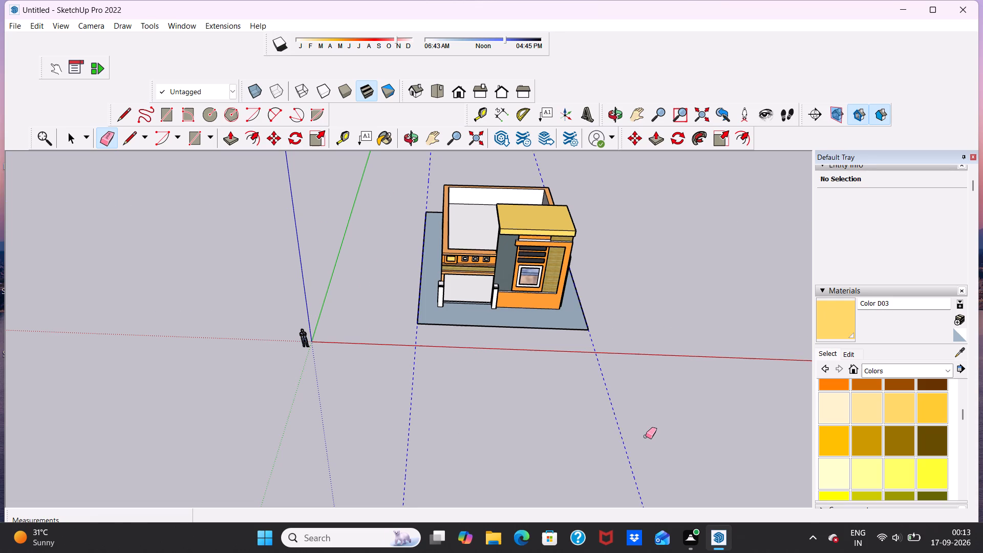
left_click_drag(646, 436, 647, 436)
scroll(631, 430, "down", 4)
scroll(699, 261, "up", 6)
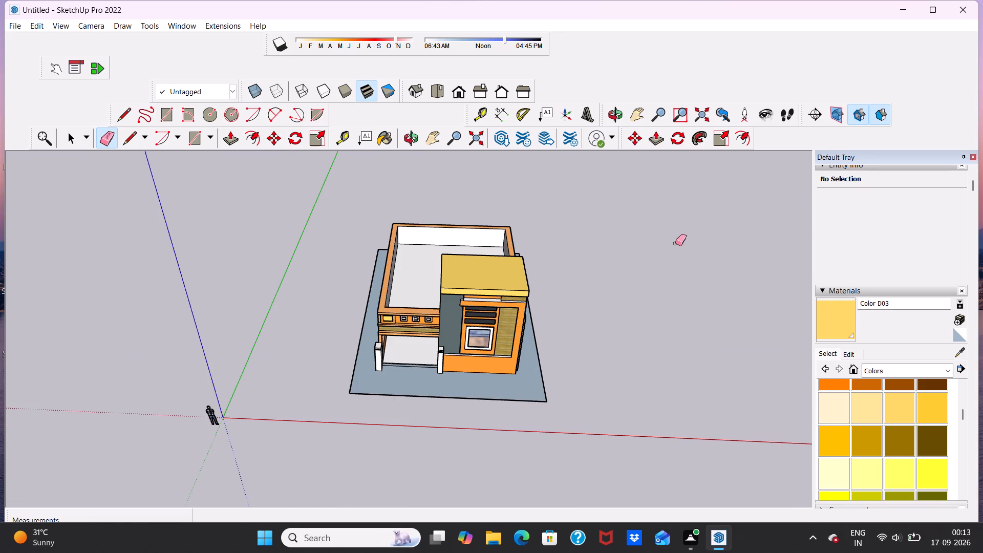
key("space")
Push/Pull the narrow strip along the carport's front edge up to the carport floor level, about 2 15/16".
middle_click_drag(637, 388, 636, 285)
scroll(637, 285, "down", 5)
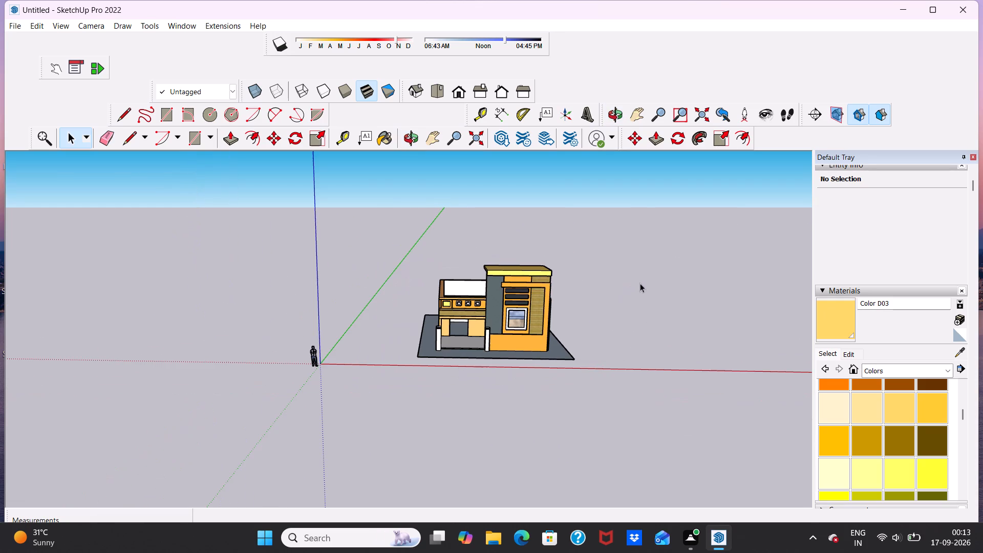
middle_click_drag(502, 353, 477, 407)
scroll(483, 351, "up", 6)
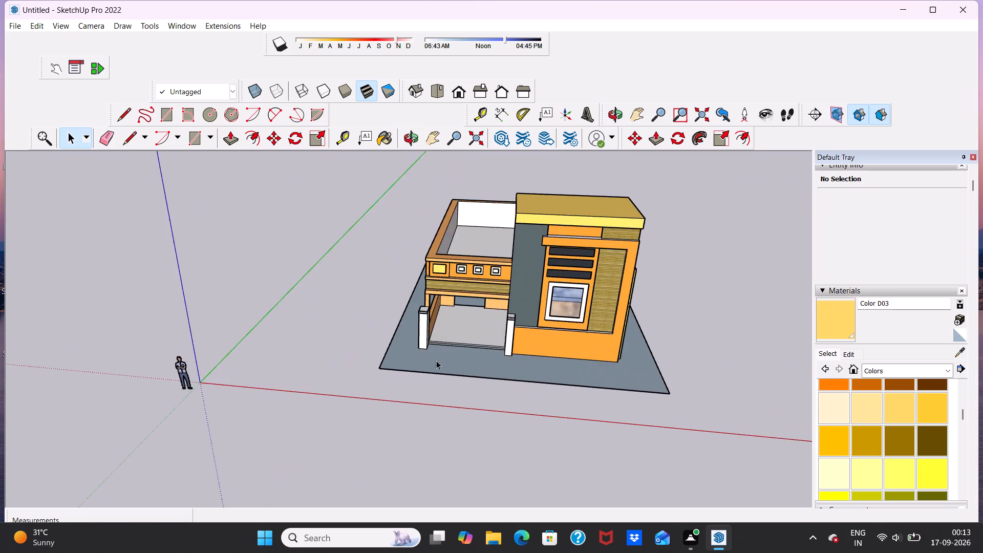
scroll(436, 360, "up", 9)
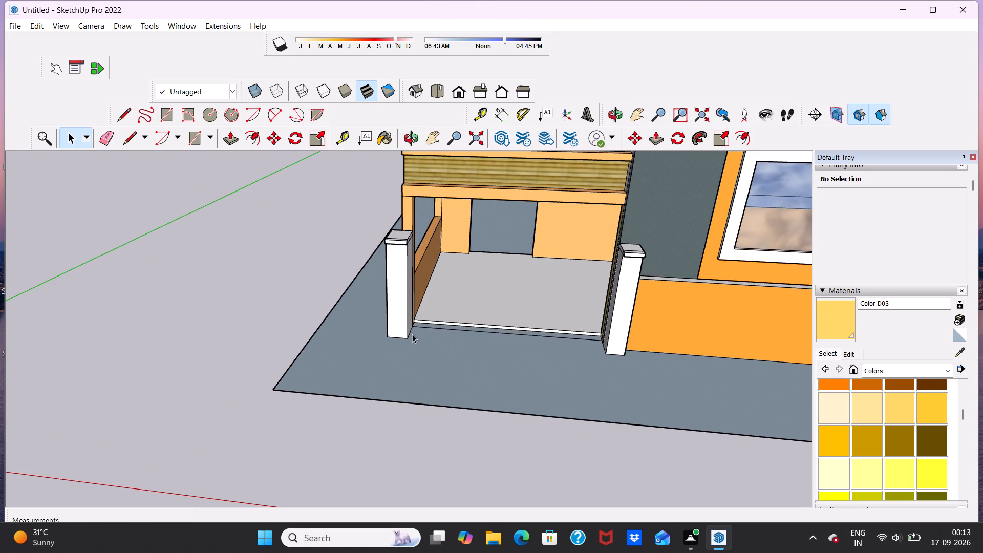
left_click(132, 139)
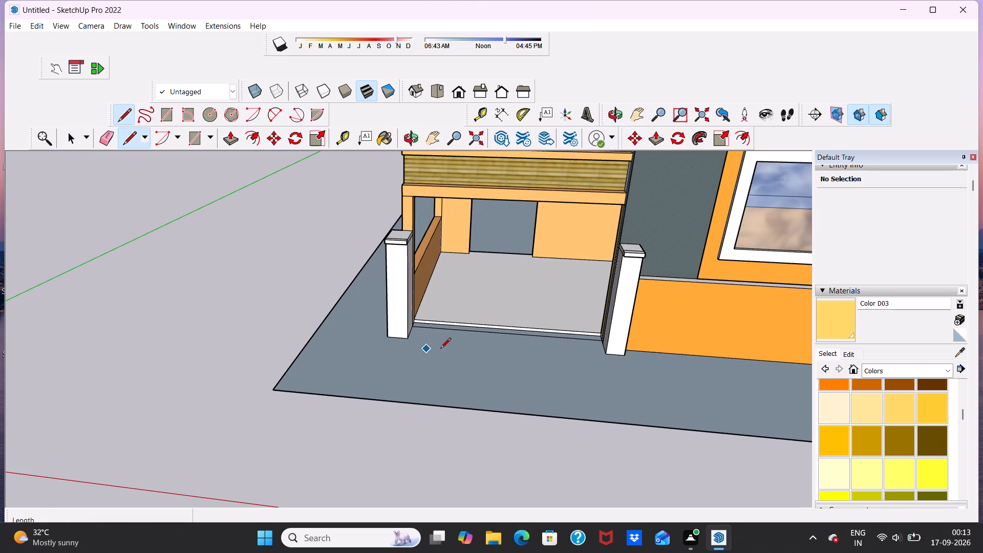
scroll(424, 337, "up", 5)
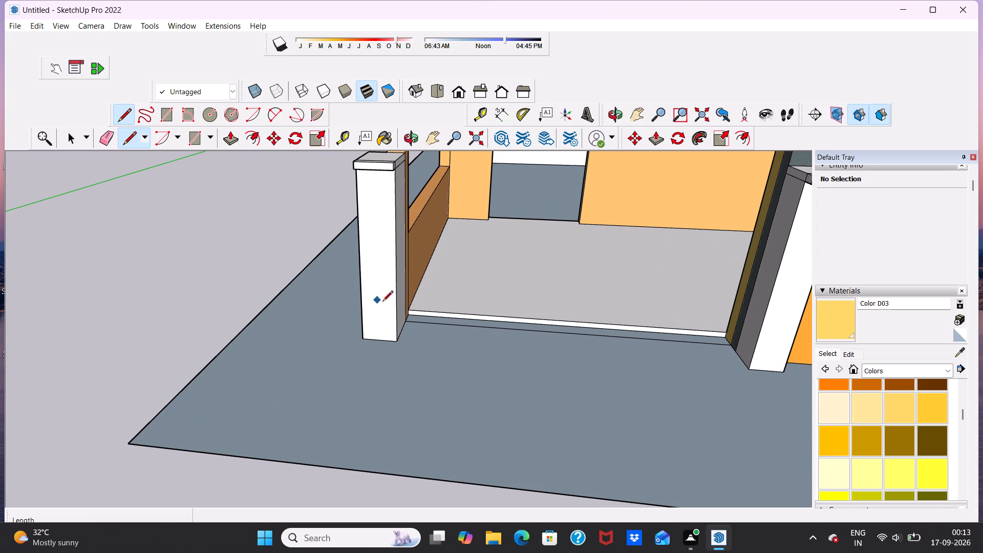
scroll(611, 346, "up", 5)
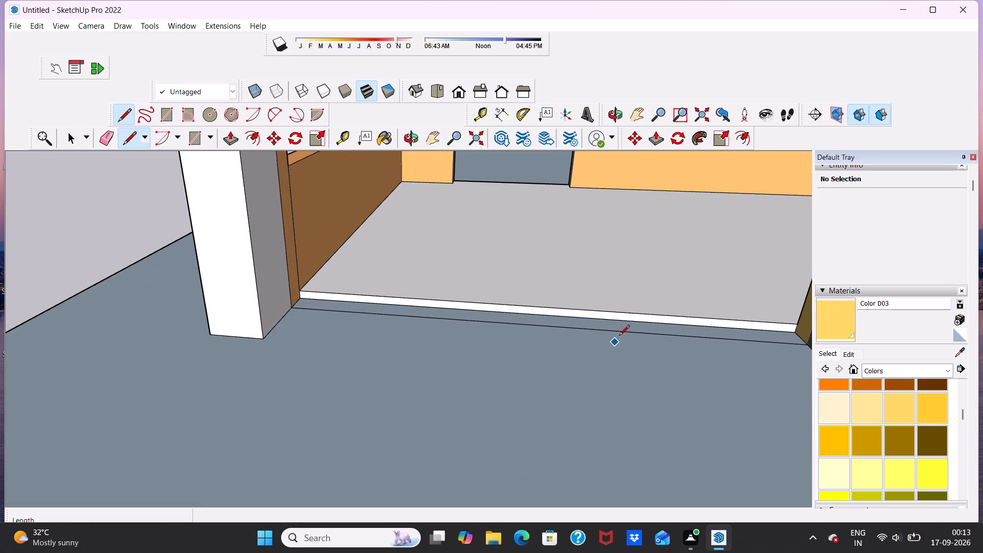
scroll(621, 333, "down", 7)
scroll(628, 322, "up", 6)
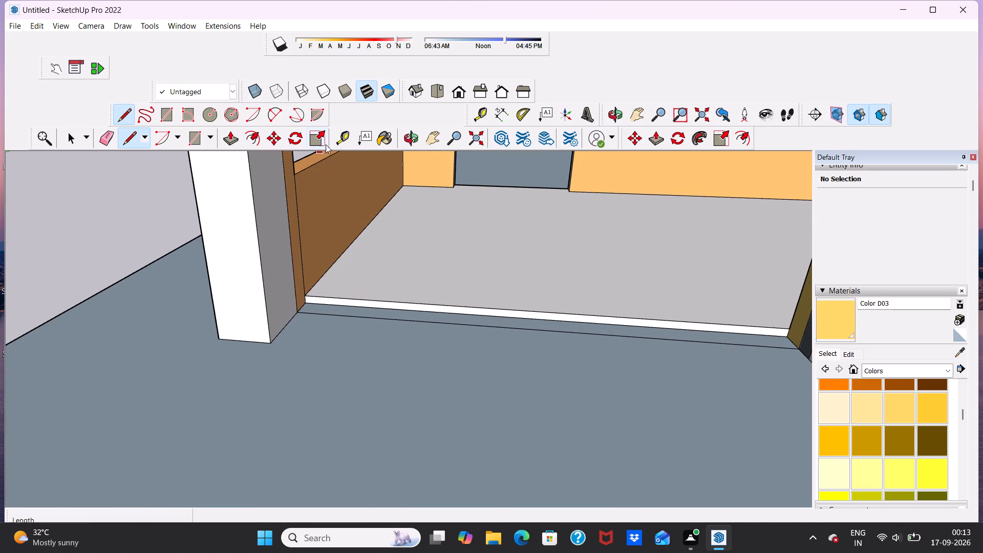
left_click(227, 137)
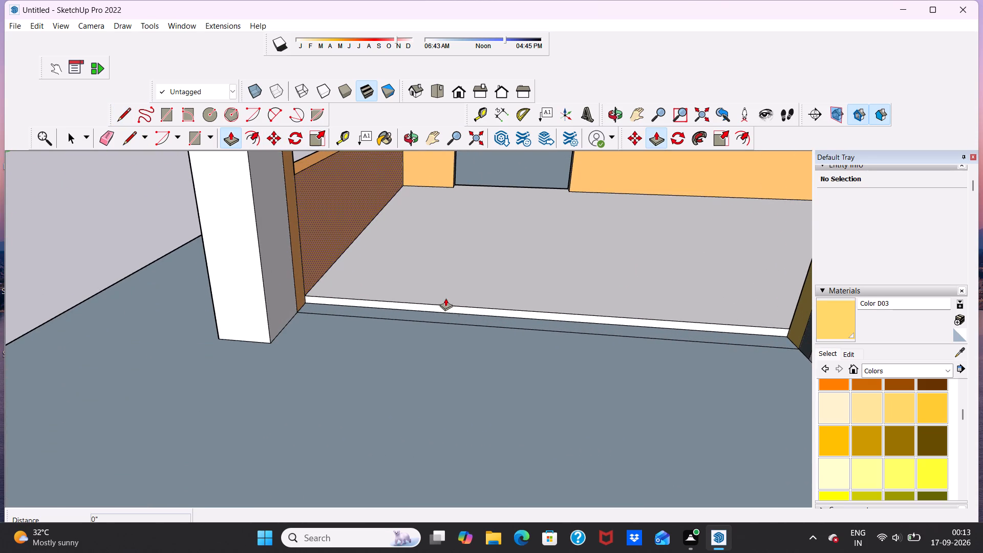
left_click(474, 317)
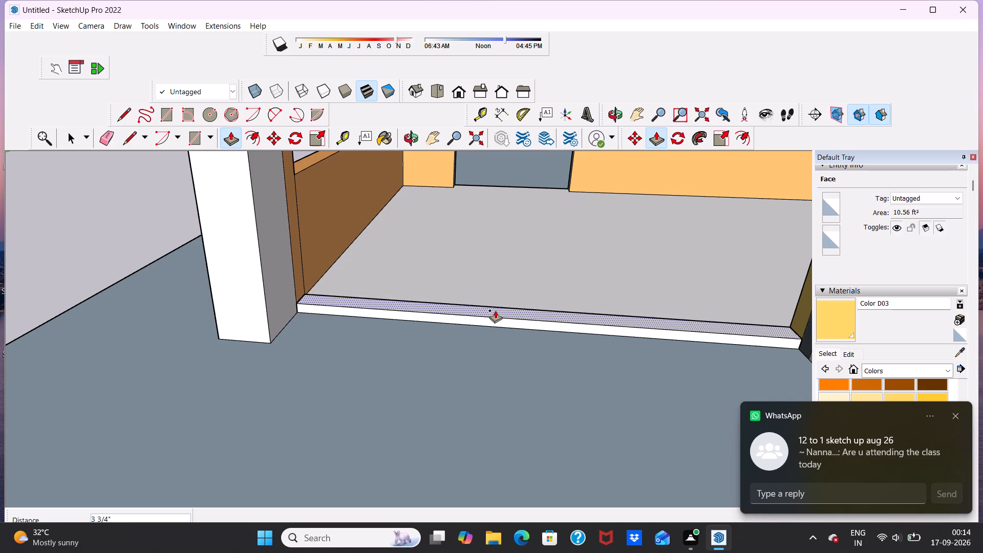
scroll(495, 310, "up", 10)
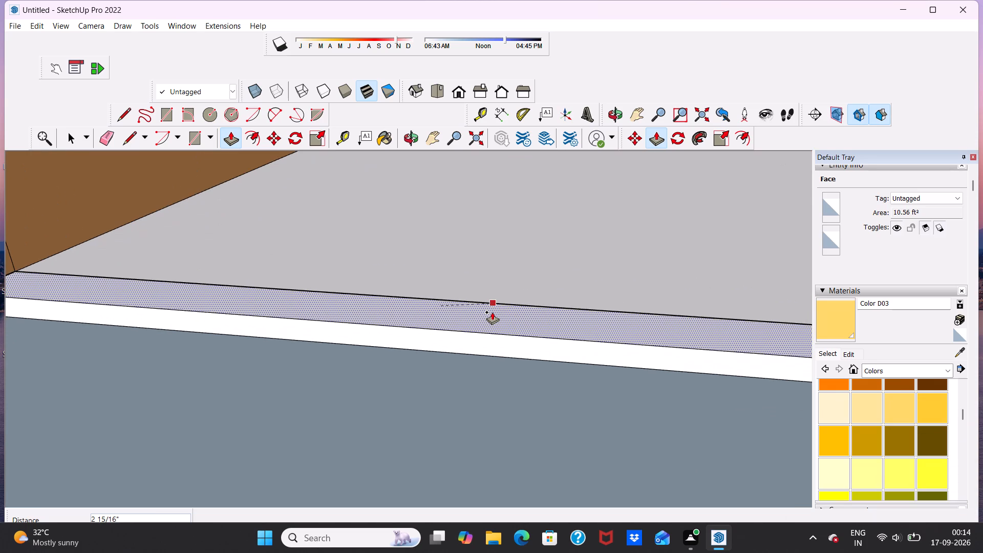
left_click(492, 312)
key("space")
Draw a ground line across the carport opening between the front inner corners of its two columns, about 14' 7/8" long.
scroll(500, 306, "down", 8)
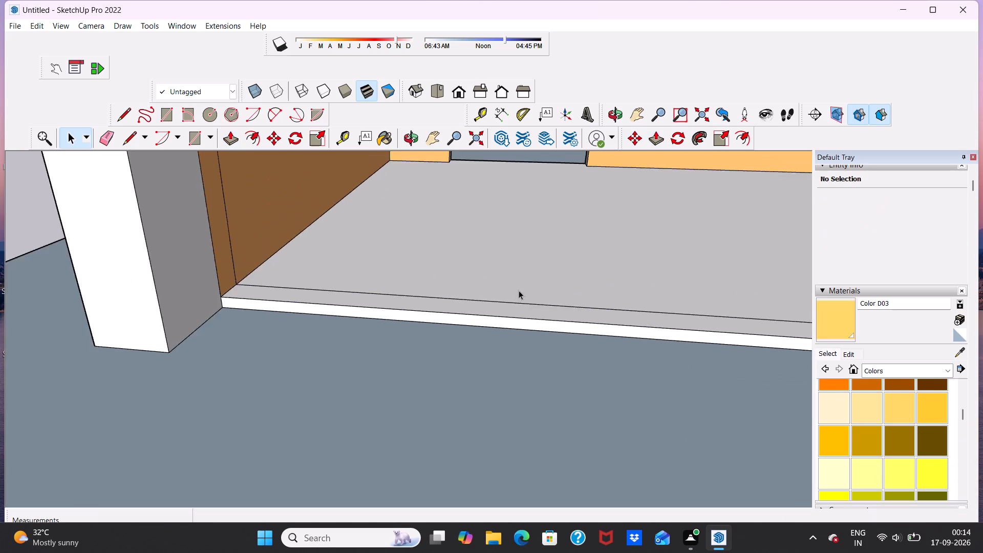
scroll(519, 290, "down", 11)
middle_click_drag(506, 336, 511, 301)
scroll(473, 309, "up", 2)
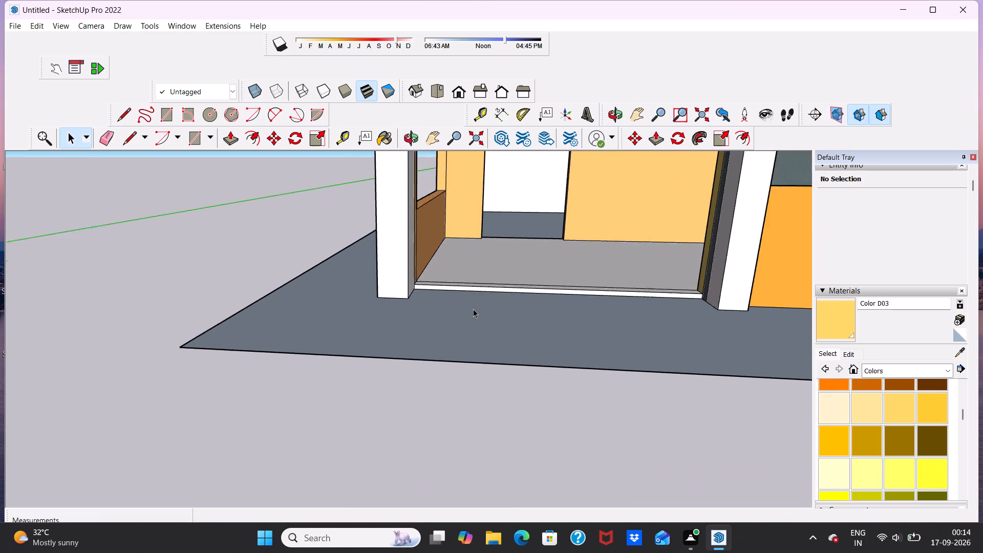
scroll(473, 309, "up", 5)
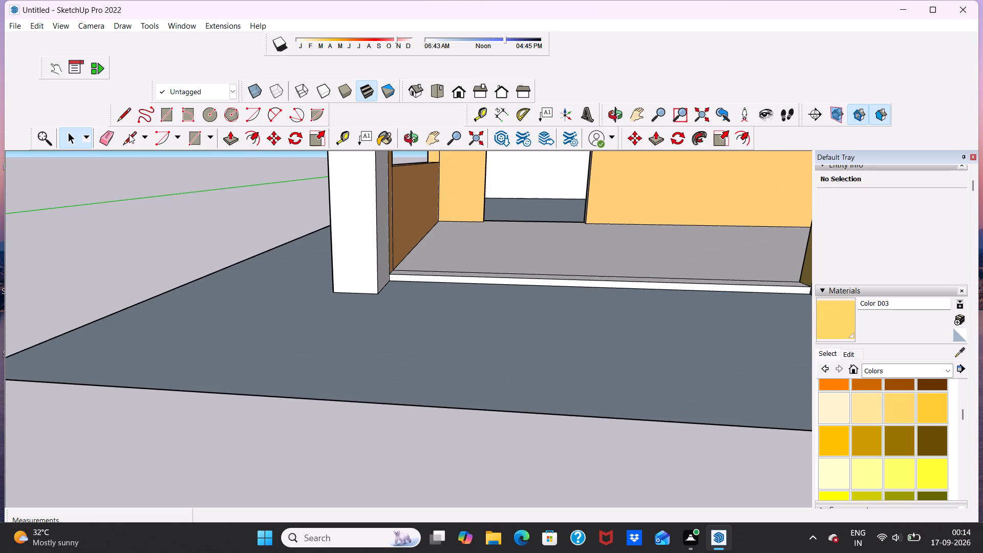
left_click(127, 138)
scroll(584, 259, "down", 7)
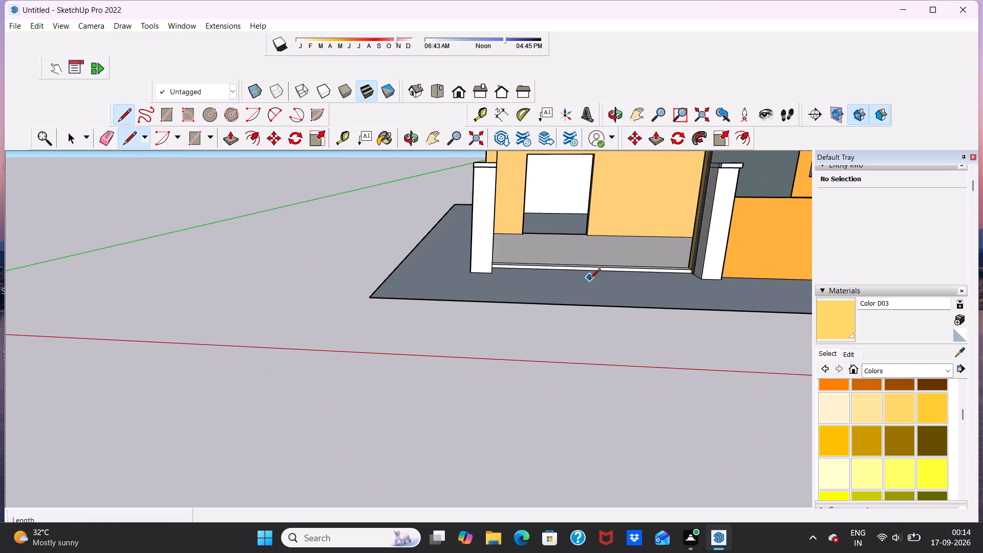
scroll(599, 283, "up", 1)
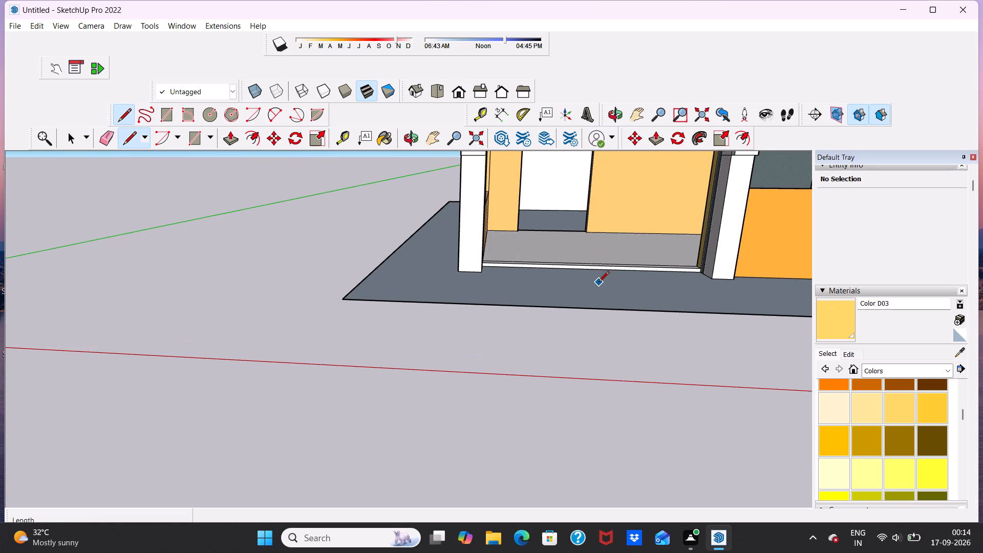
scroll(588, 283, "up", 5)
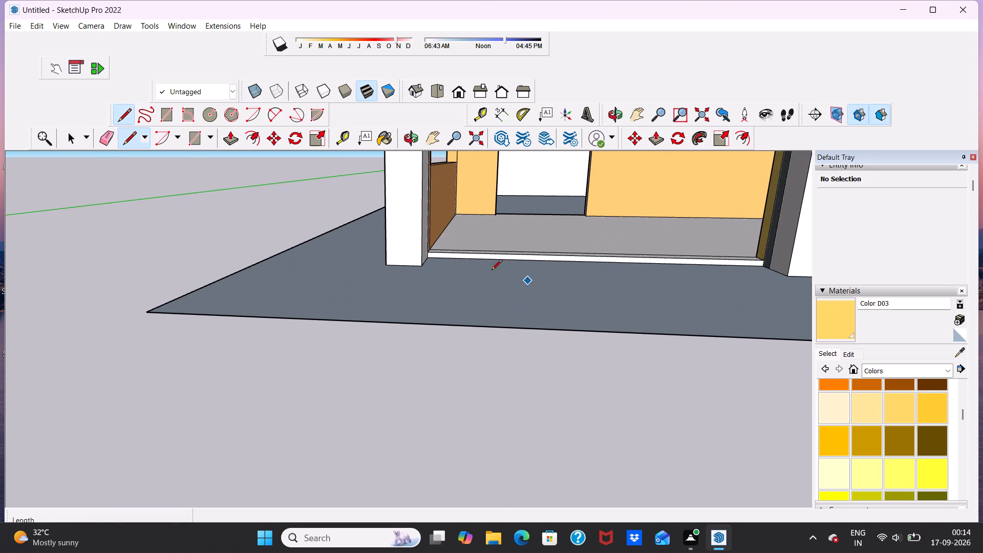
scroll(447, 246, "up", 9)
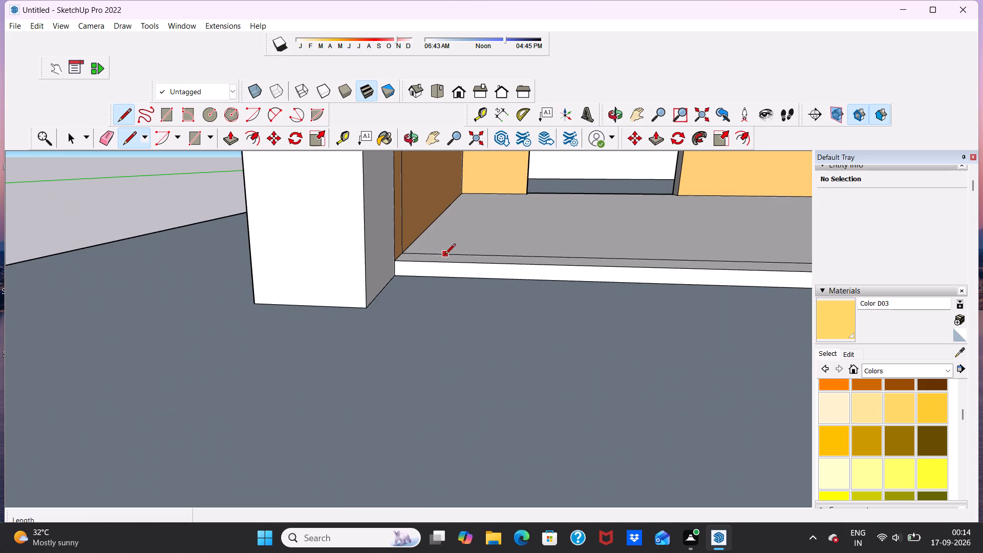
scroll(445, 255, "down", 13)
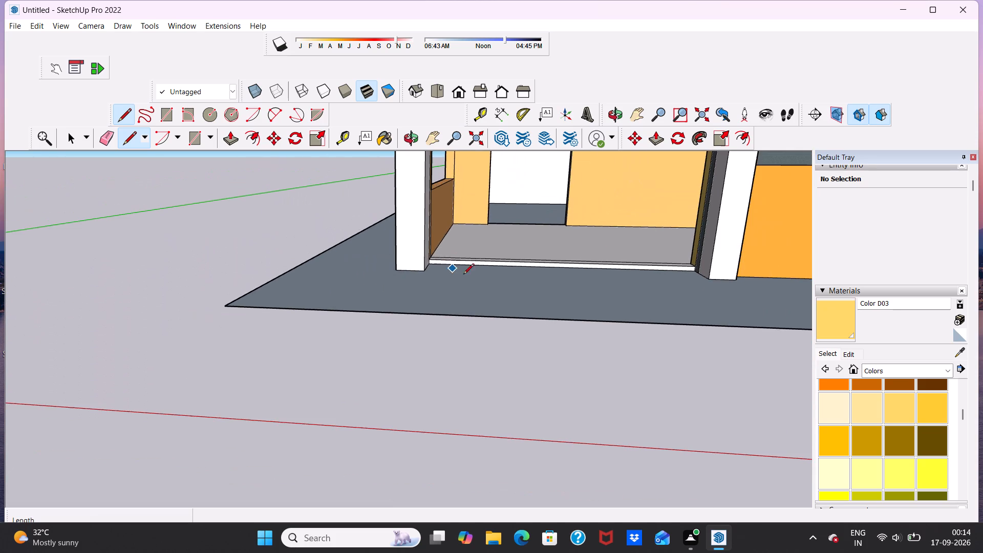
scroll(580, 337, "up", 2)
scroll(571, 274, "up", 1)
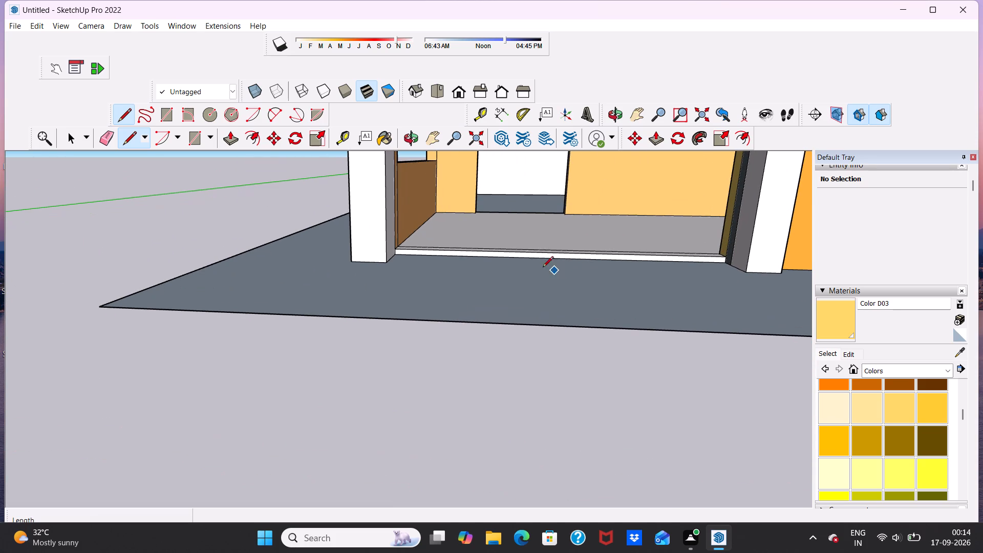
scroll(410, 264, "up", 5)
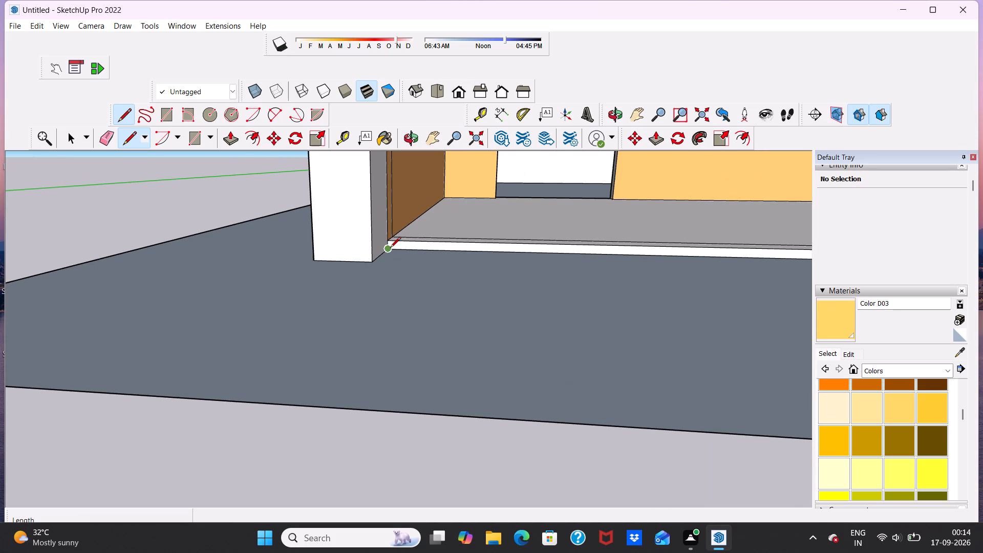
left_click(370, 264)
scroll(744, 265, "down", 6)
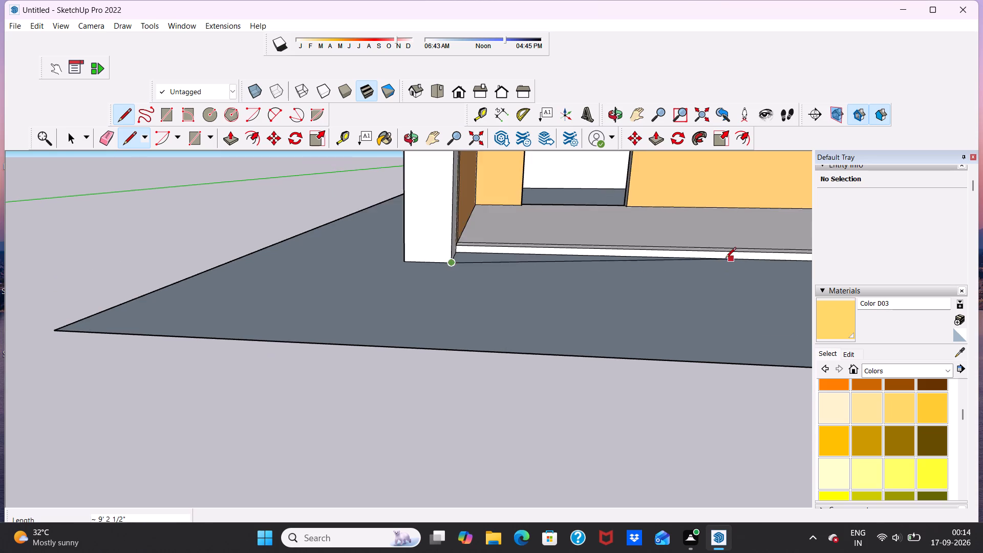
scroll(725, 259, "down", 19)
scroll(754, 262, "up", 20)
scroll(754, 262, "up", 1)
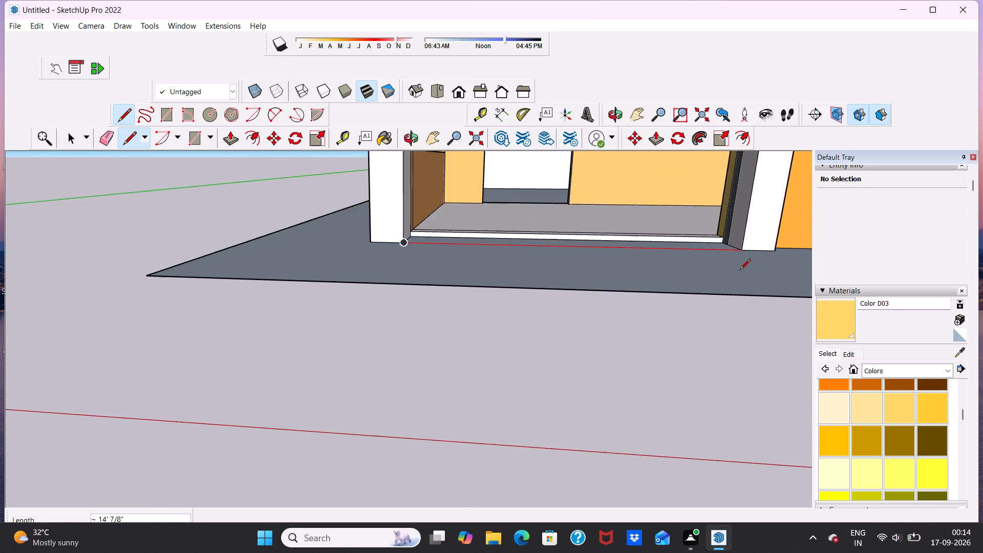
scroll(740, 270, "up", 4)
left_click(741, 243)
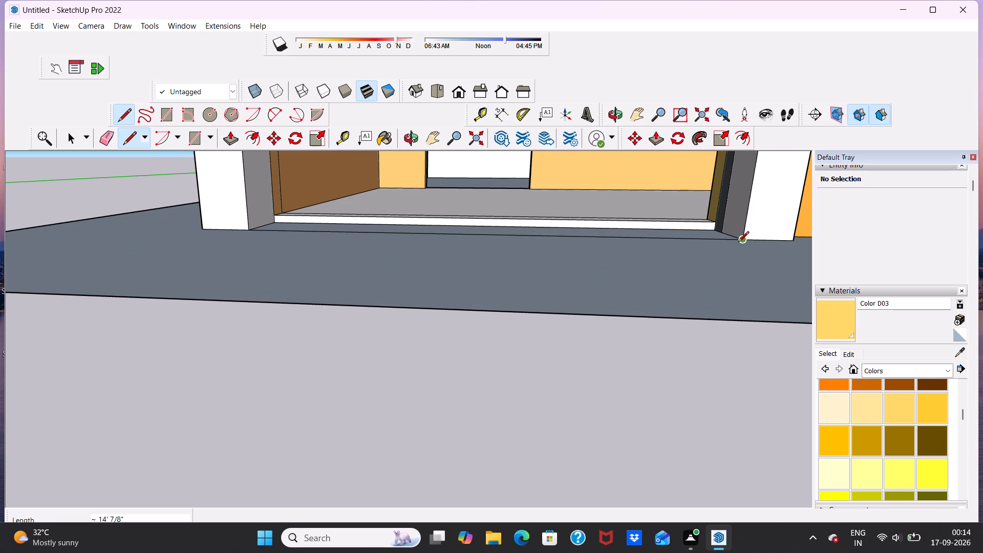
scroll(735, 248, "down", 7)
key("space")
Outline a first strip in front of the column line, about 14' 7/8" long and 1' 10 7/8" deep.
middle_click_drag(593, 260, 563, 322)
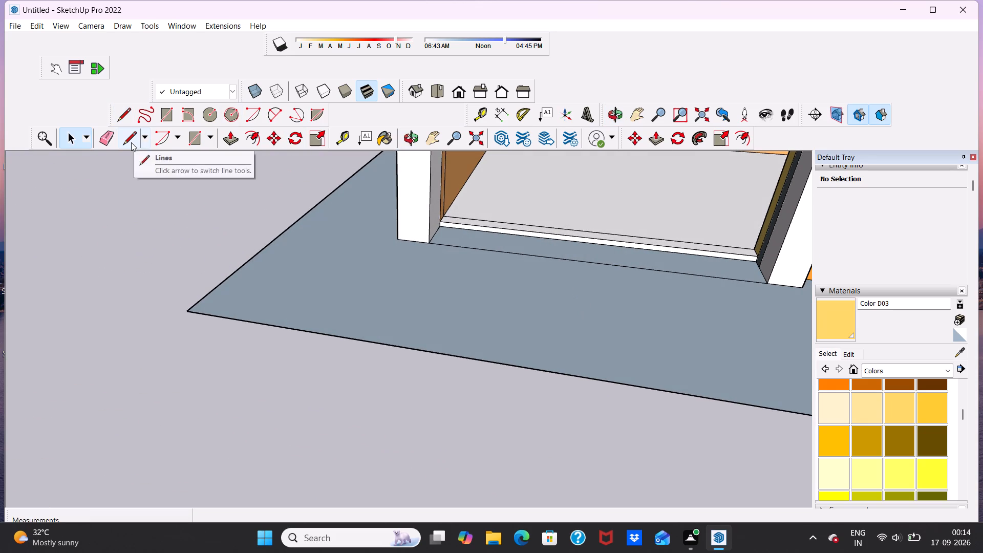
left_click(131, 142)
left_click(428, 245)
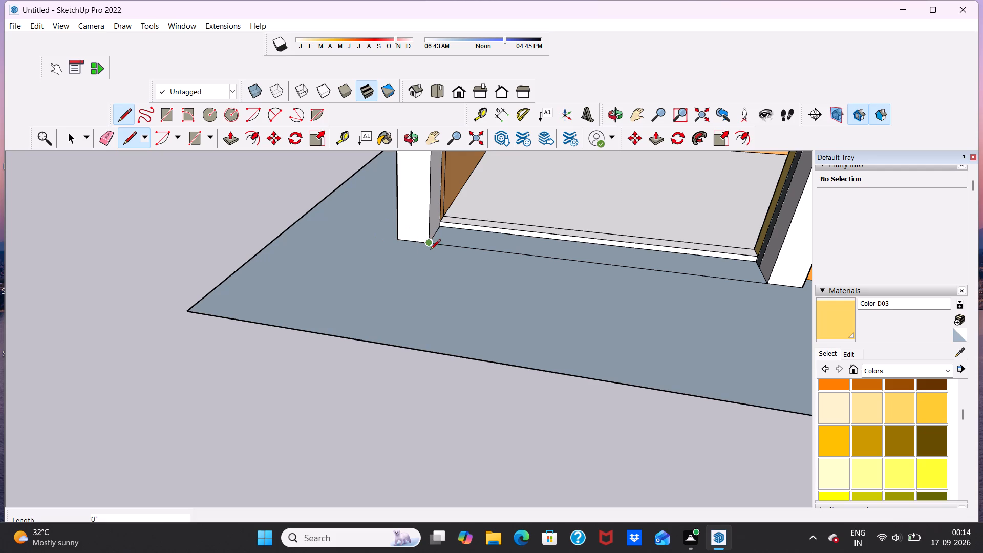
left_click(420, 262)
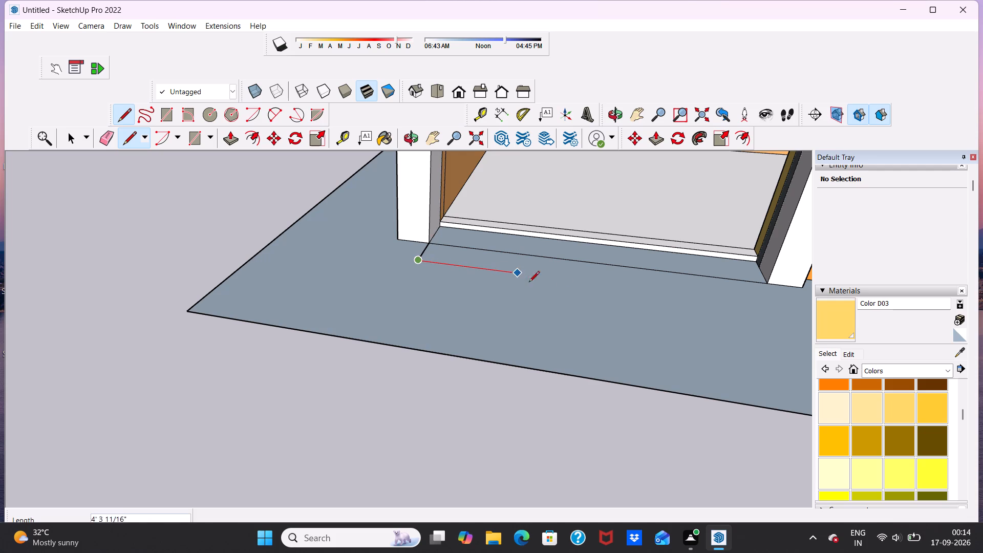
left_click(777, 309)
left_click(767, 287)
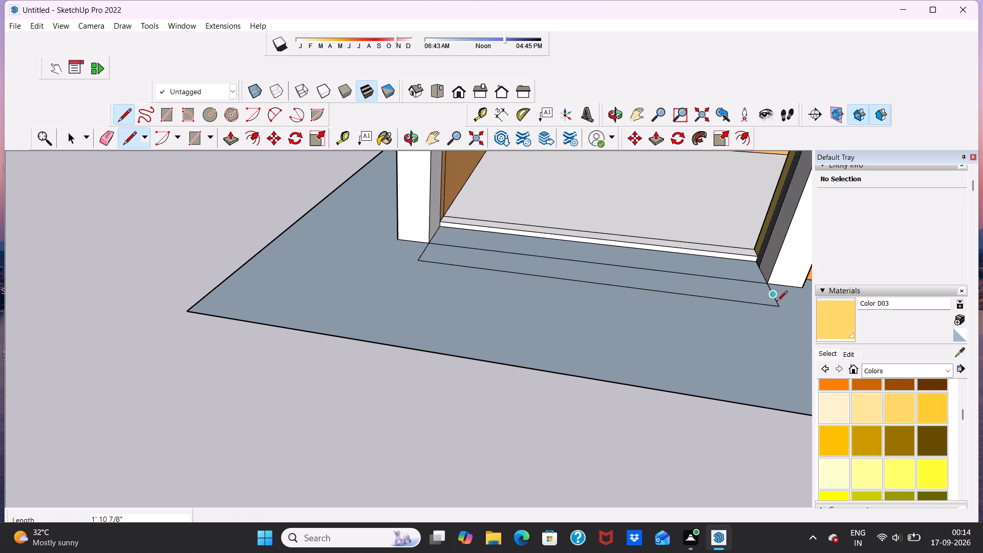
Outline a second strip directly in front of the first, with a front line about 13' 9 7/8" long and a side about 1' 8 1/8".
scroll(780, 311, "down", 3)
scroll(767, 326, "up", 5)
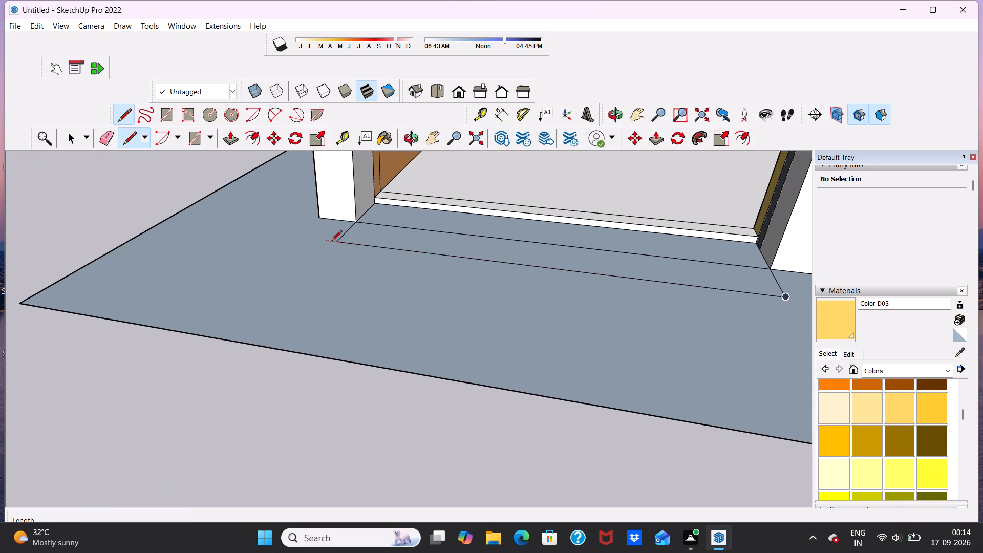
left_click(336, 244)
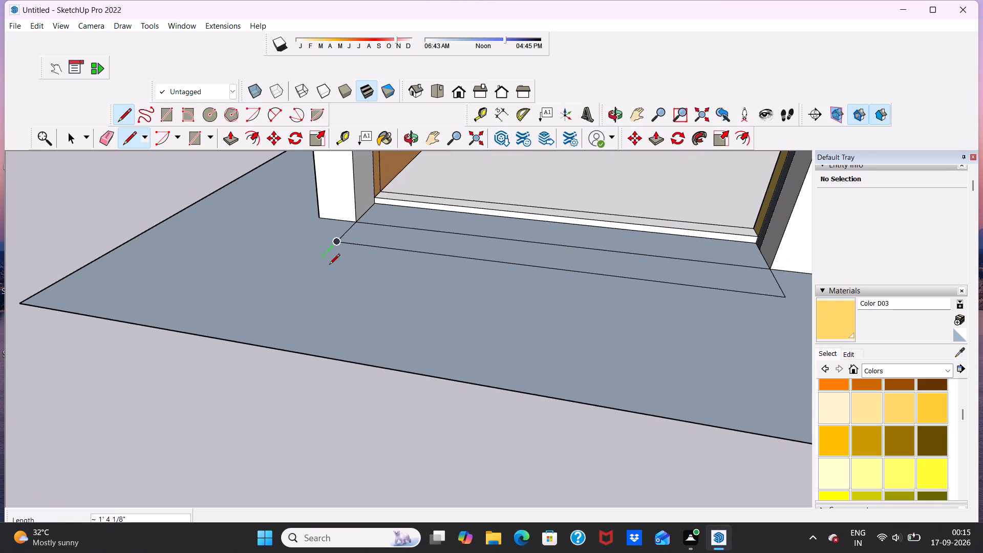
left_click(320, 265)
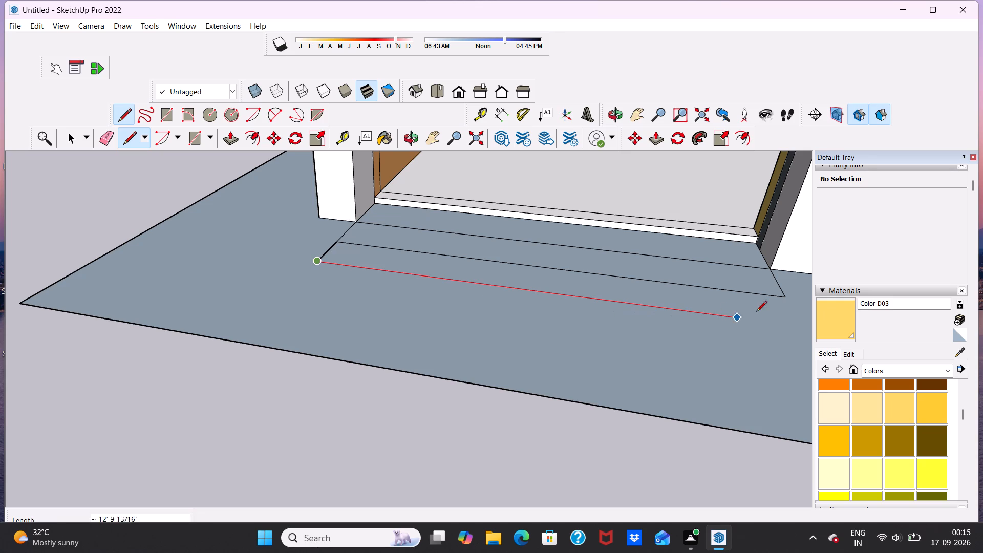
left_click(792, 322)
left_click(783, 298)
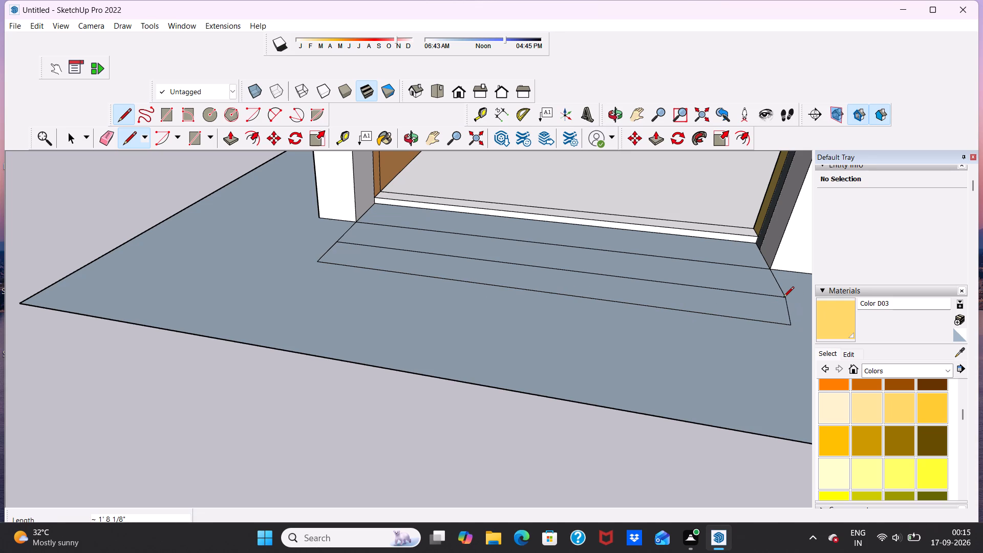
key("space")
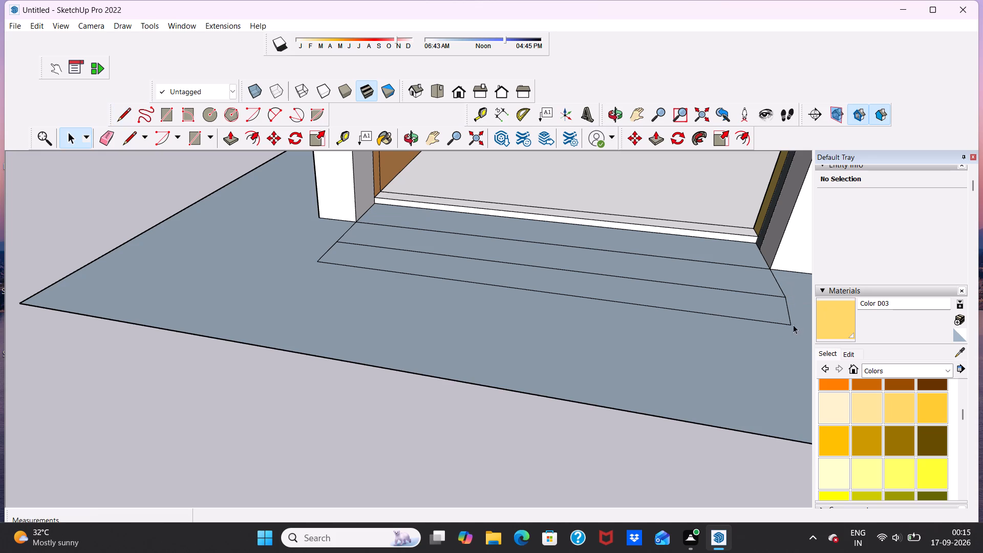
Draw a straight side line from the column corner past both strips, about 3' 6 13/16", and join it to the front line's end.
scroll(795, 311, "up", 5)
scroll(765, 286, "down", 13)
scroll(782, 319, "up", 2)
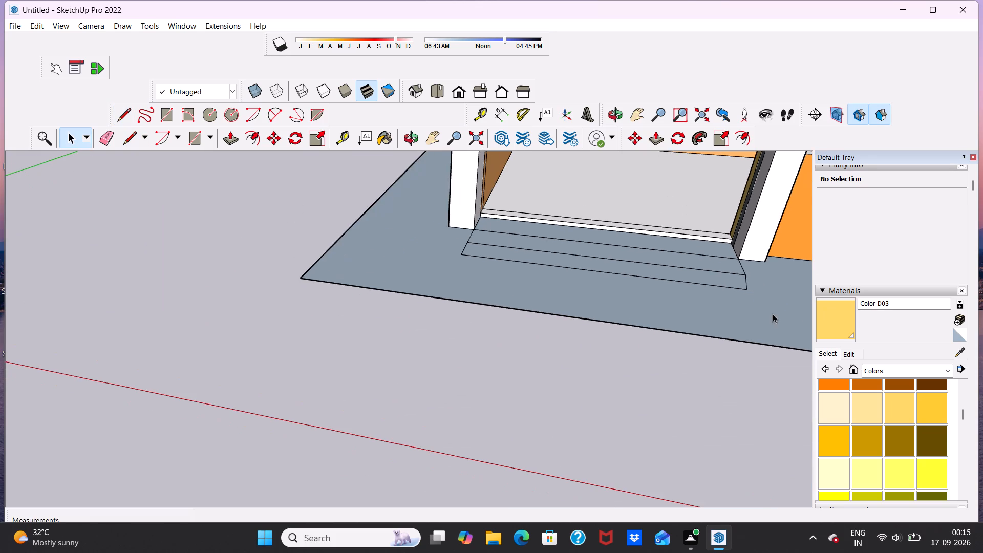
middle_click_drag(768, 311, 517, 278)
scroll(768, 311, "up", 1)
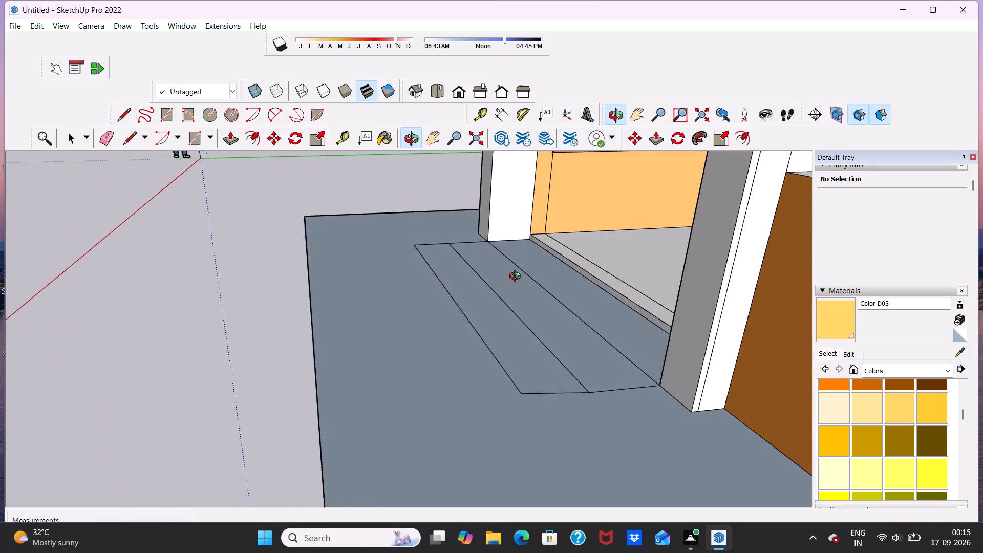
middle_click_drag(517, 278, 509, 276)
left_click(129, 147)
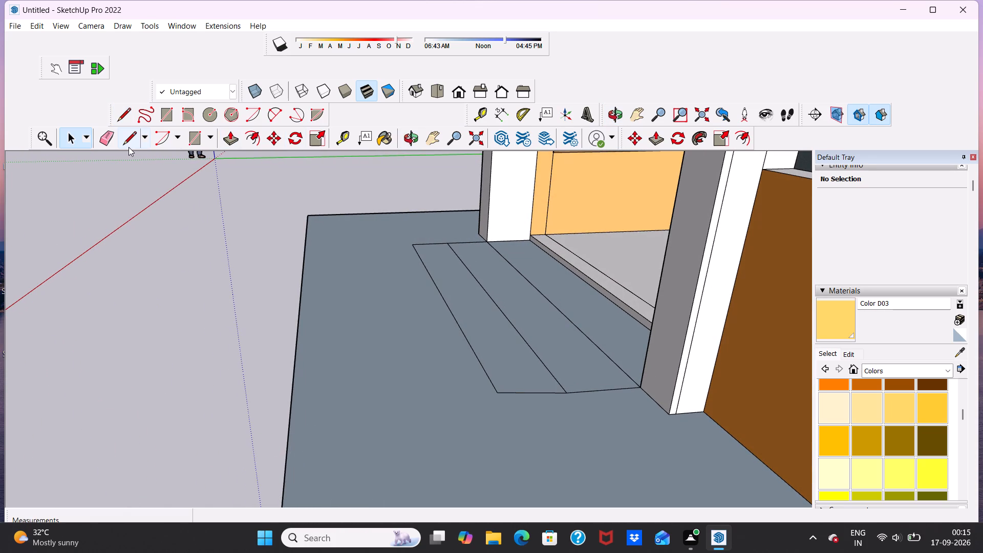
left_click(636, 389)
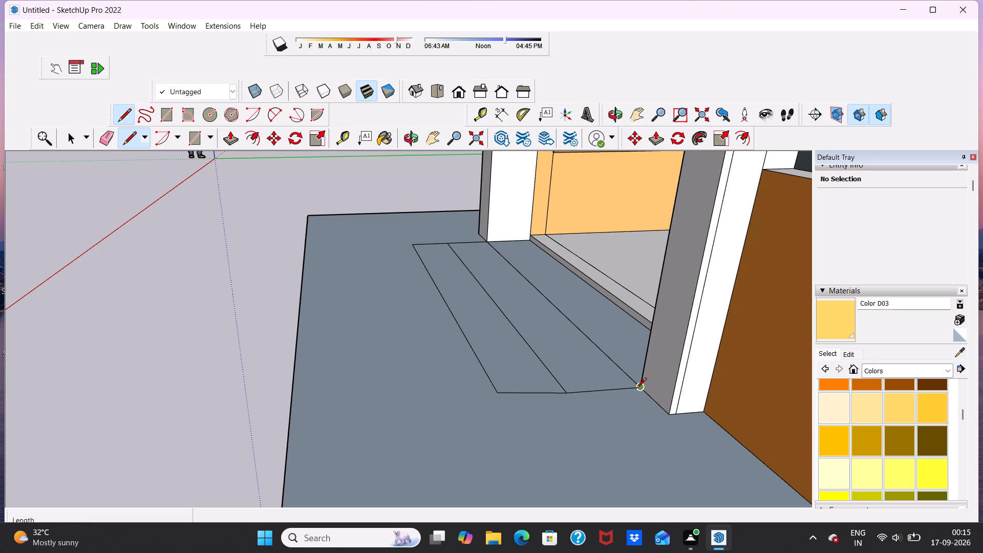
left_click(499, 402)
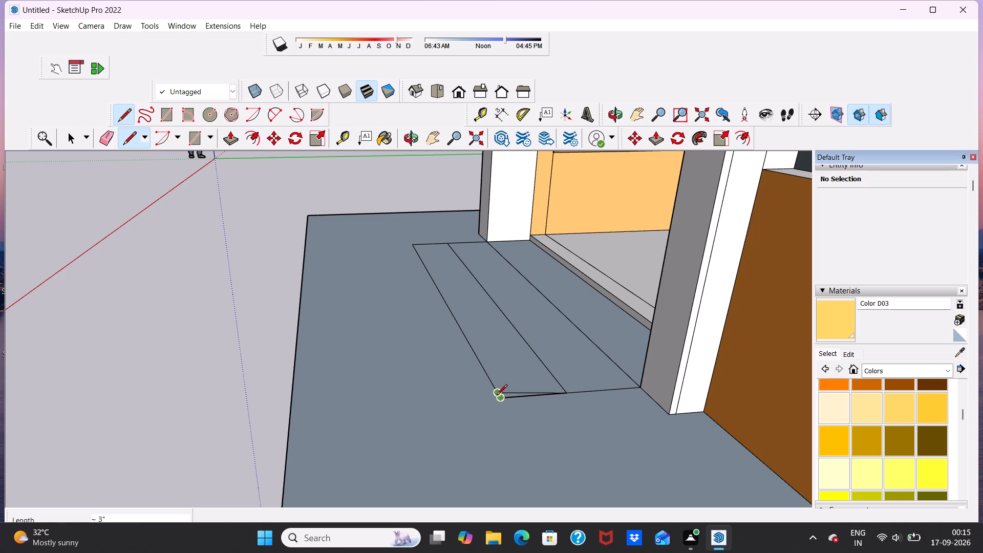
left_click(497, 396)
scroll(509, 386, "up", 6)
key("space")
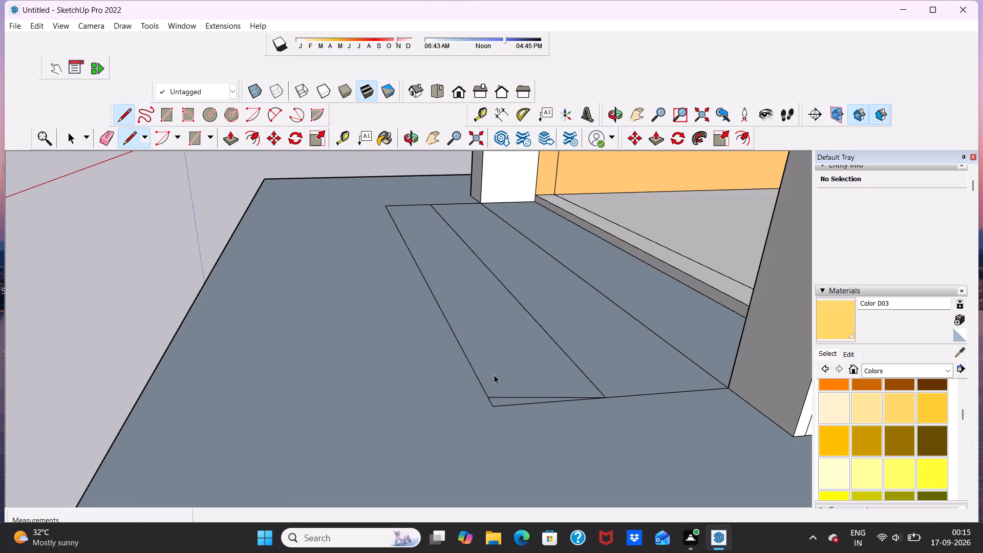
Erase the slanted side line inside the corner of the outer strip.
scroll(275, 226, "up", 4)
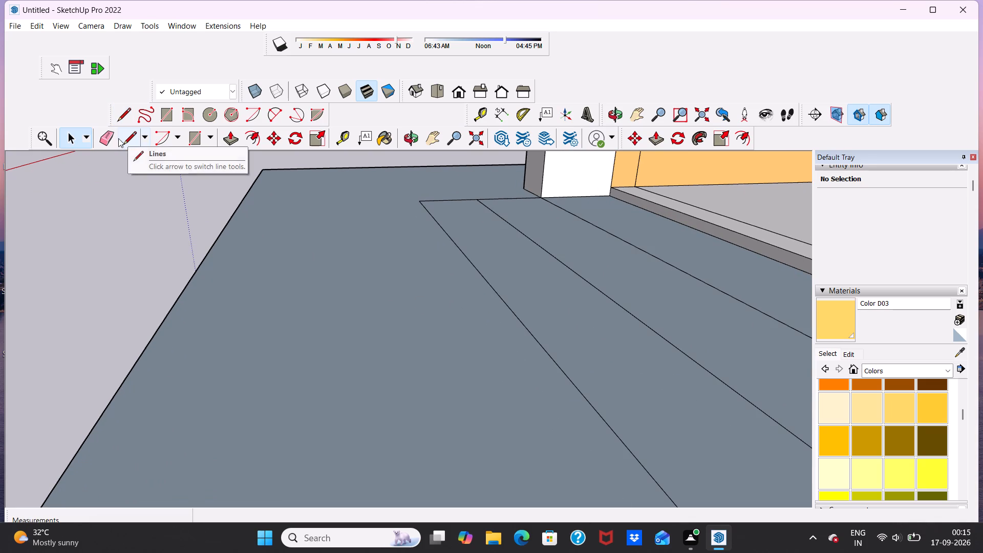
left_click(106, 136)
scroll(646, 243, "down", 13)
scroll(710, 304, "up", 6)
scroll(639, 276, "up", 17)
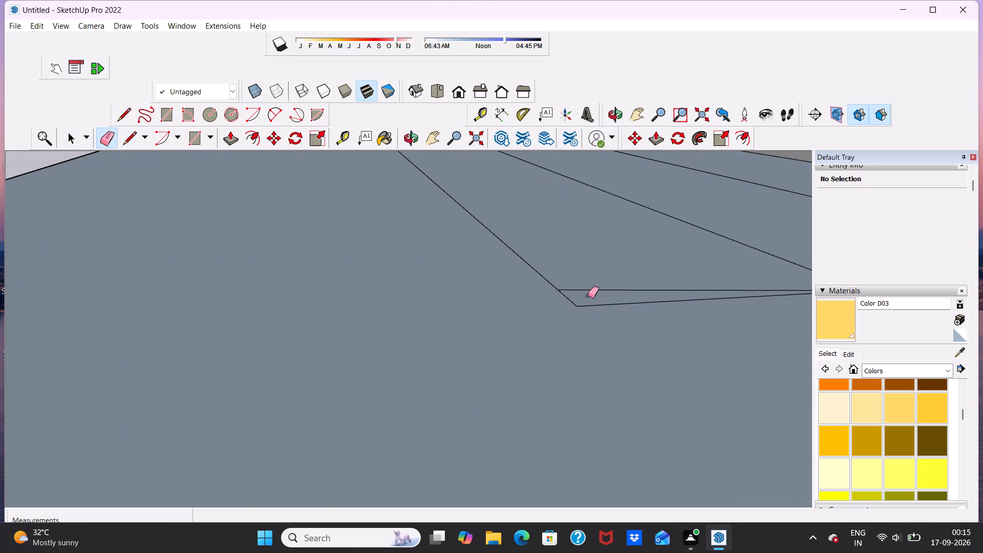
left_click(588, 289)
scroll(595, 289, "down", 8)
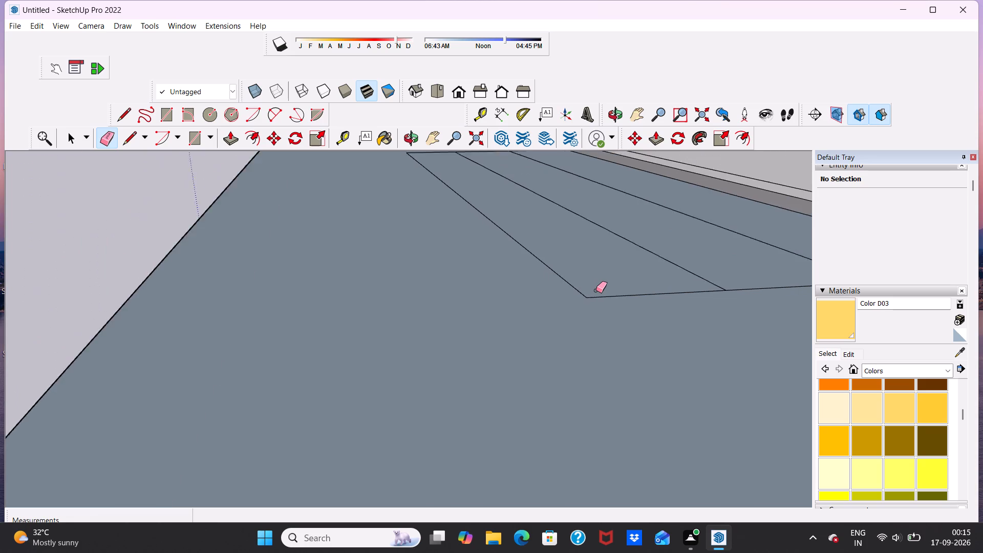
scroll(596, 290, "down", 11)
key("space")
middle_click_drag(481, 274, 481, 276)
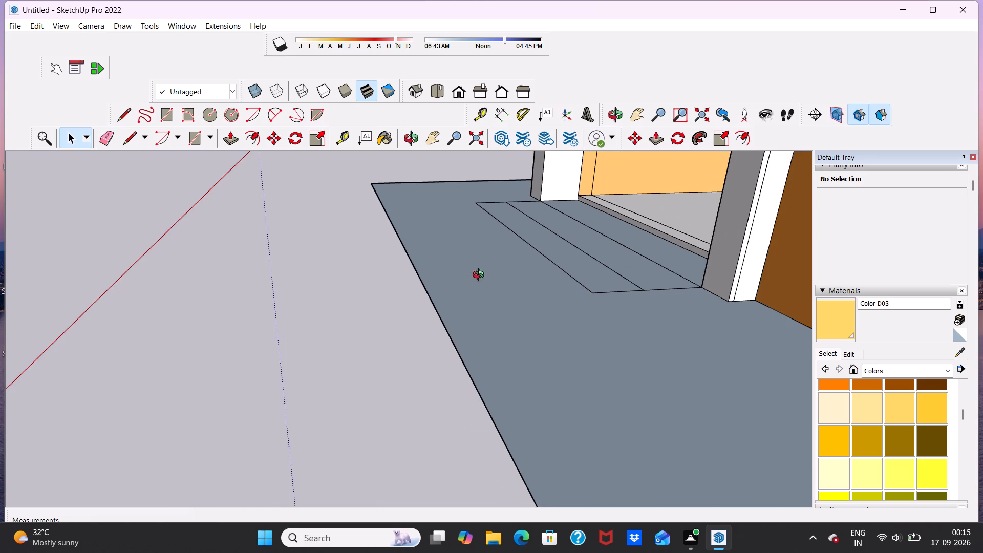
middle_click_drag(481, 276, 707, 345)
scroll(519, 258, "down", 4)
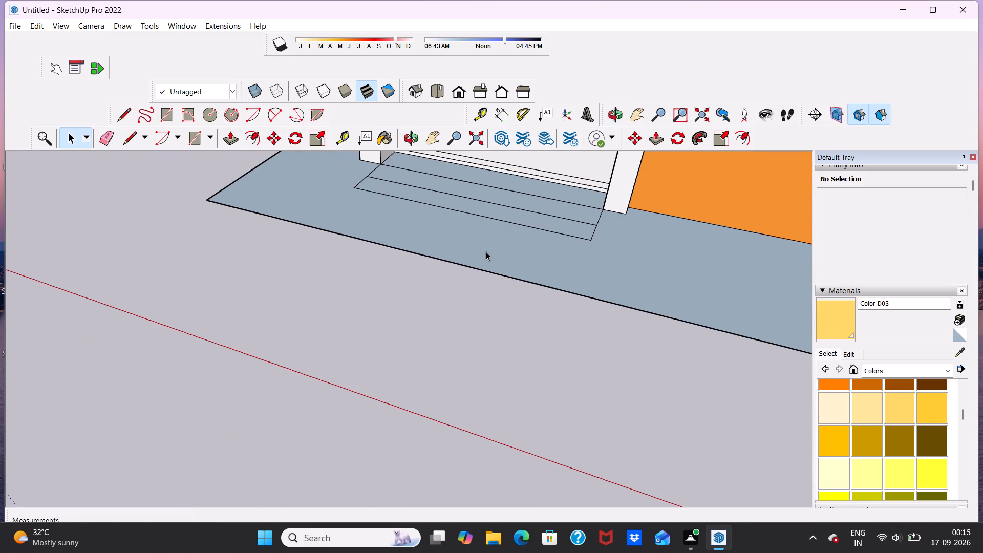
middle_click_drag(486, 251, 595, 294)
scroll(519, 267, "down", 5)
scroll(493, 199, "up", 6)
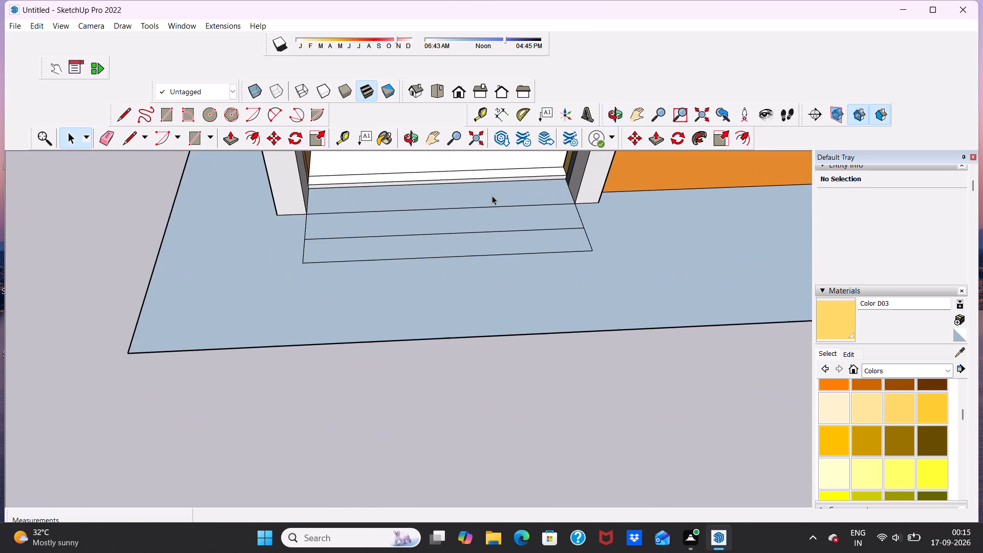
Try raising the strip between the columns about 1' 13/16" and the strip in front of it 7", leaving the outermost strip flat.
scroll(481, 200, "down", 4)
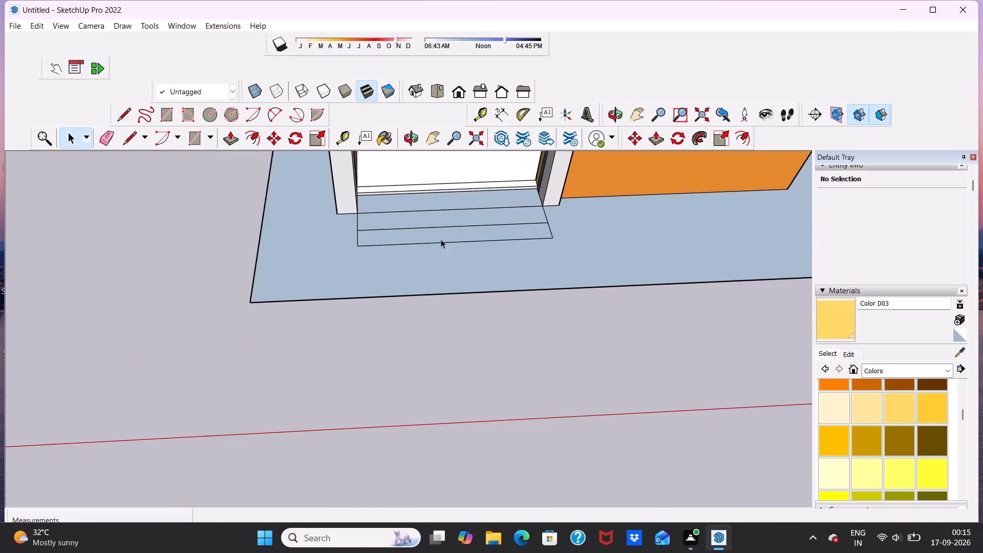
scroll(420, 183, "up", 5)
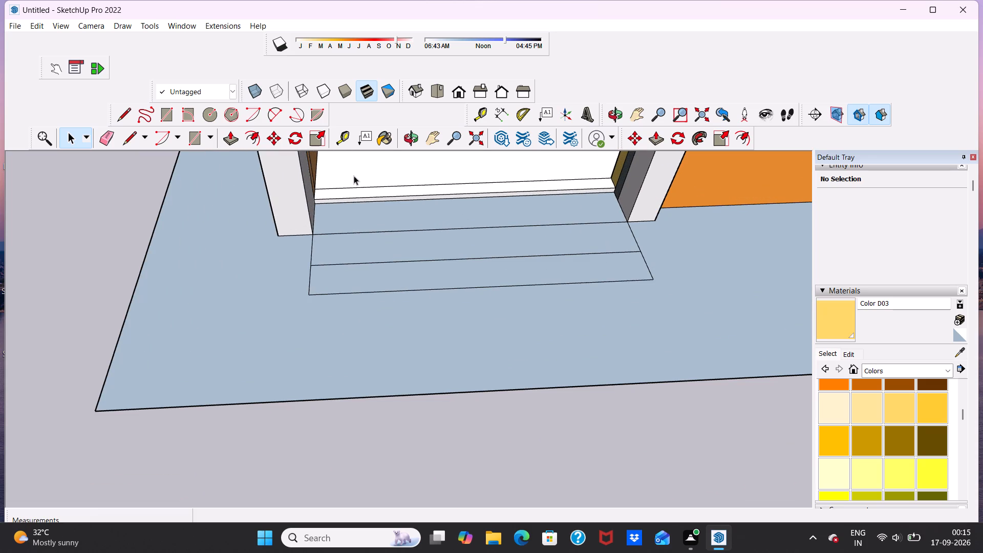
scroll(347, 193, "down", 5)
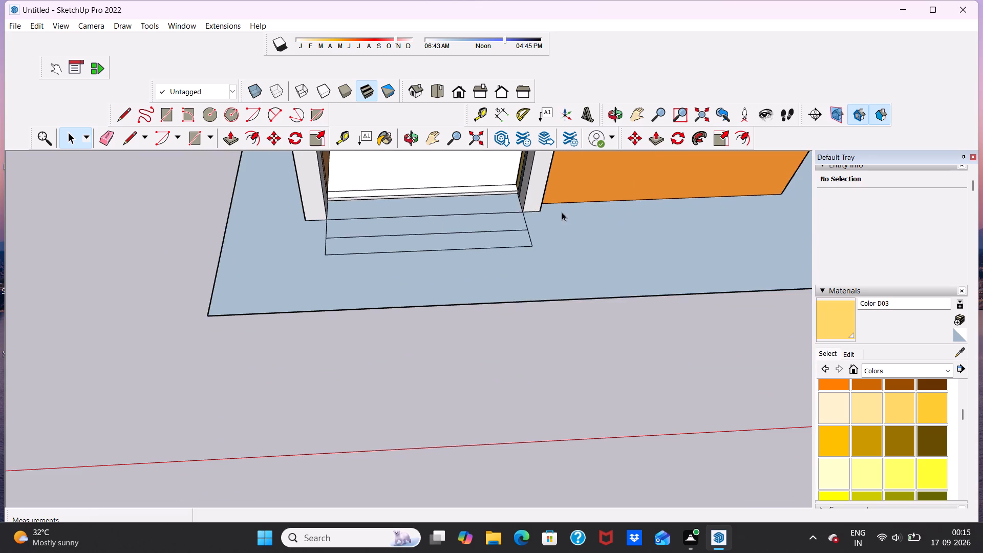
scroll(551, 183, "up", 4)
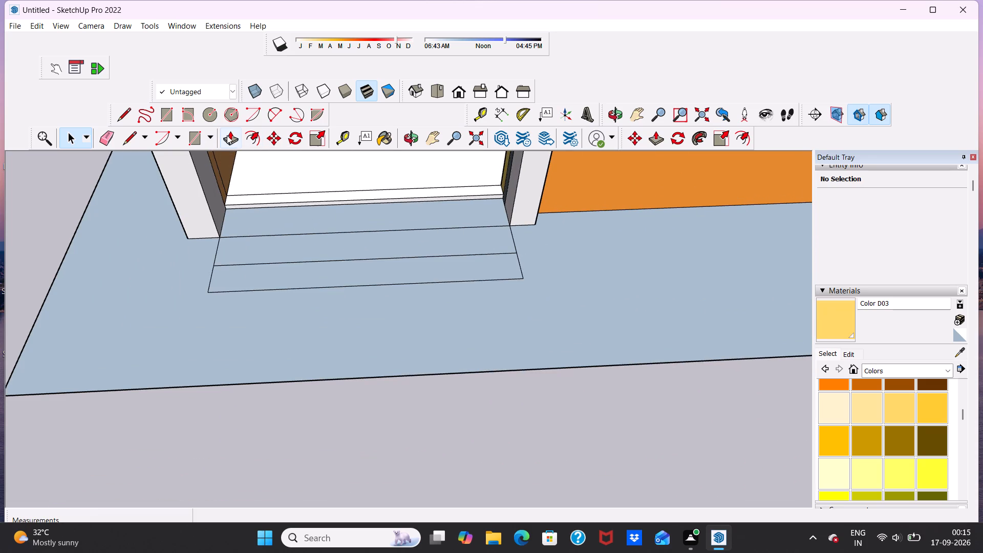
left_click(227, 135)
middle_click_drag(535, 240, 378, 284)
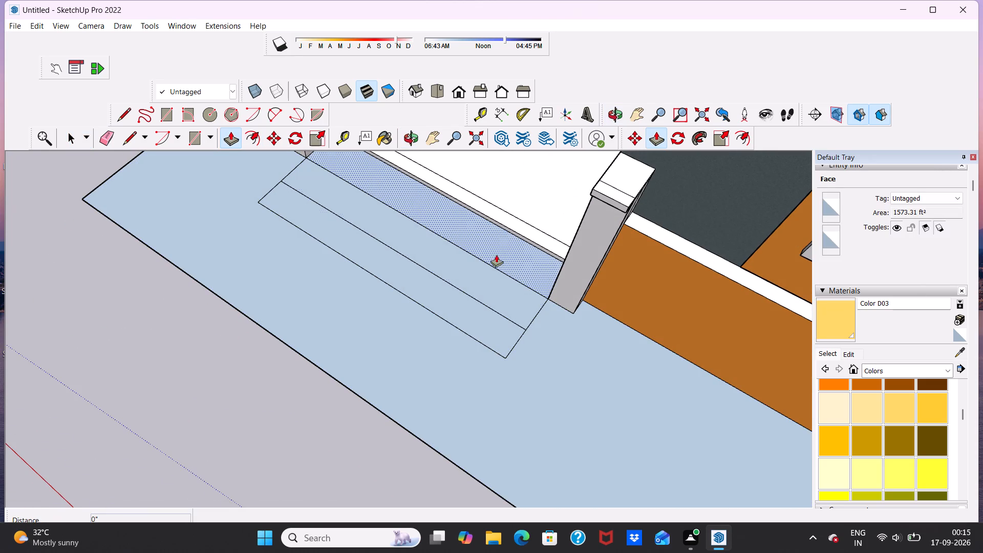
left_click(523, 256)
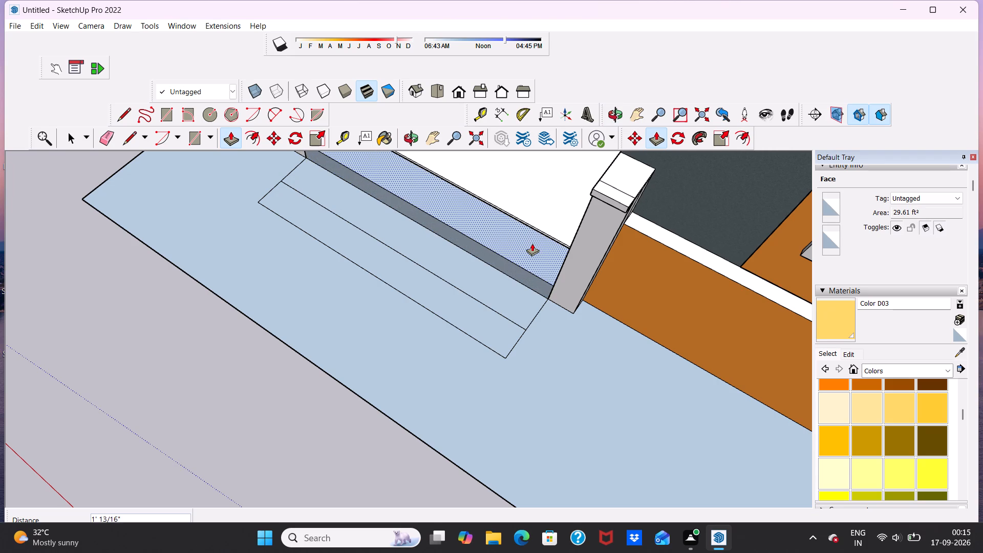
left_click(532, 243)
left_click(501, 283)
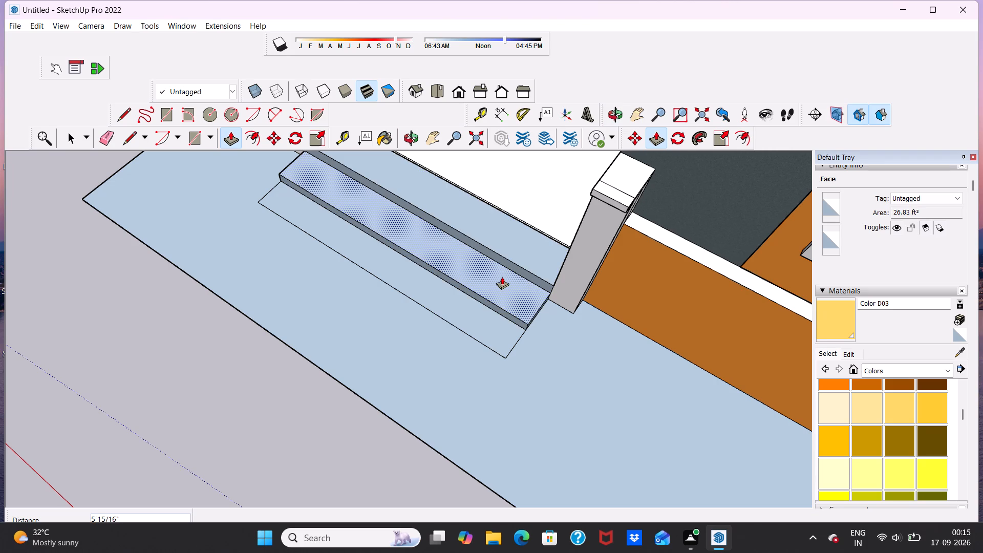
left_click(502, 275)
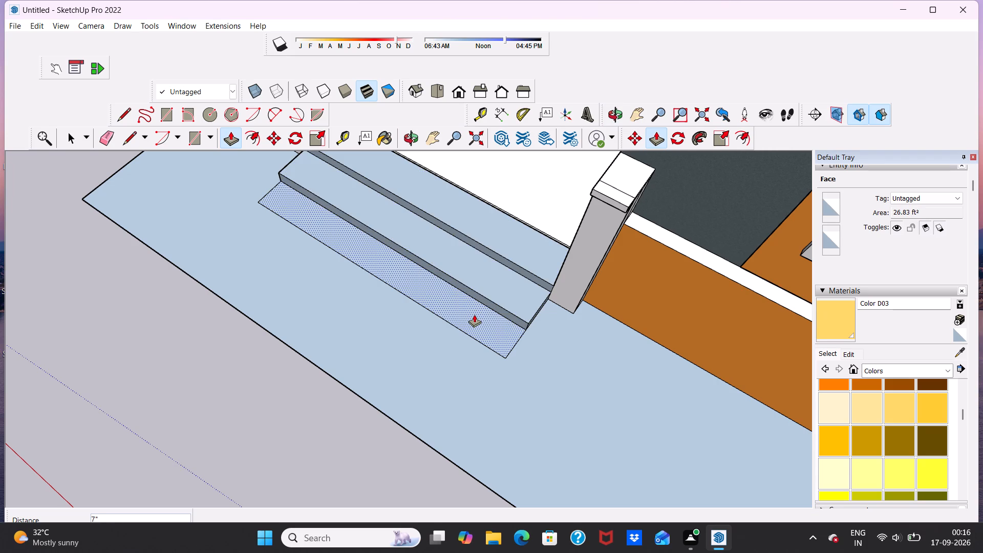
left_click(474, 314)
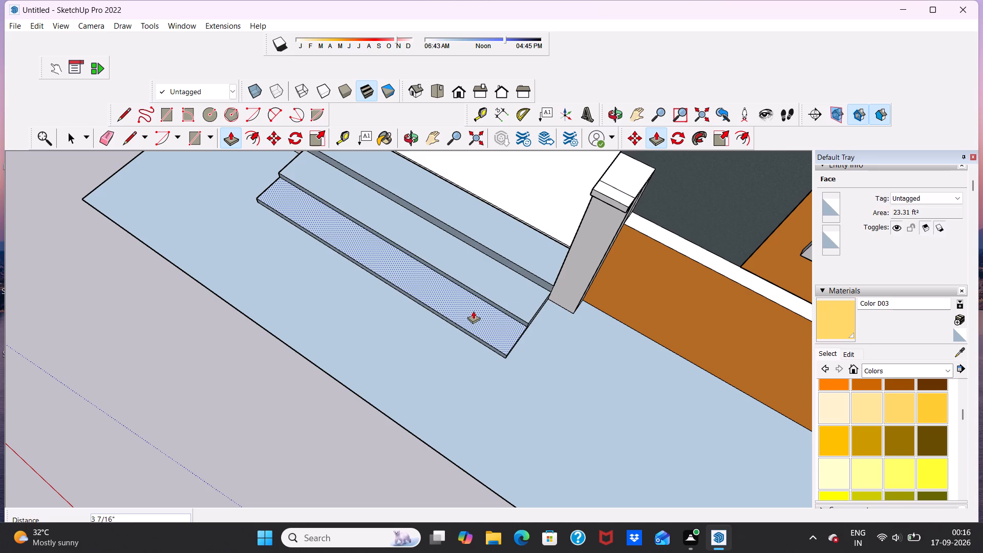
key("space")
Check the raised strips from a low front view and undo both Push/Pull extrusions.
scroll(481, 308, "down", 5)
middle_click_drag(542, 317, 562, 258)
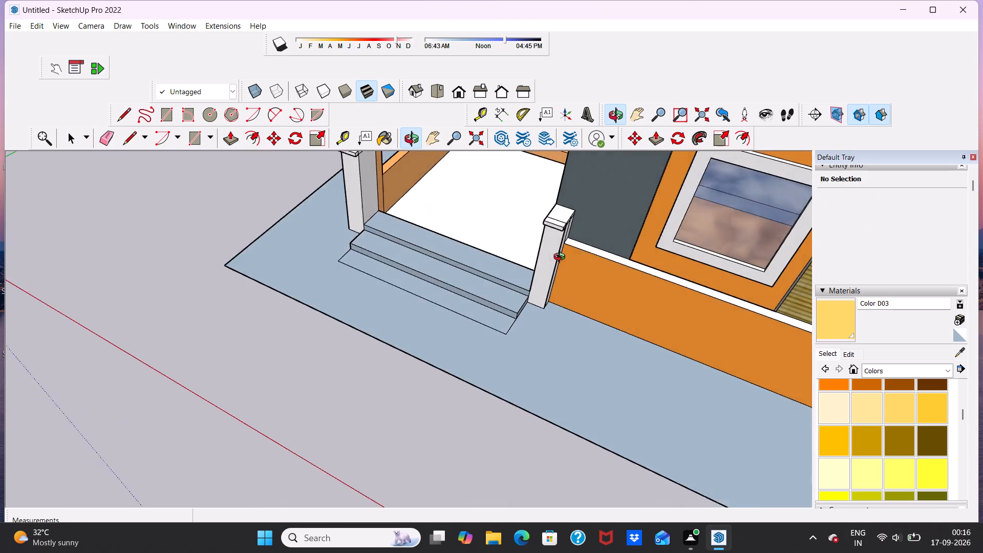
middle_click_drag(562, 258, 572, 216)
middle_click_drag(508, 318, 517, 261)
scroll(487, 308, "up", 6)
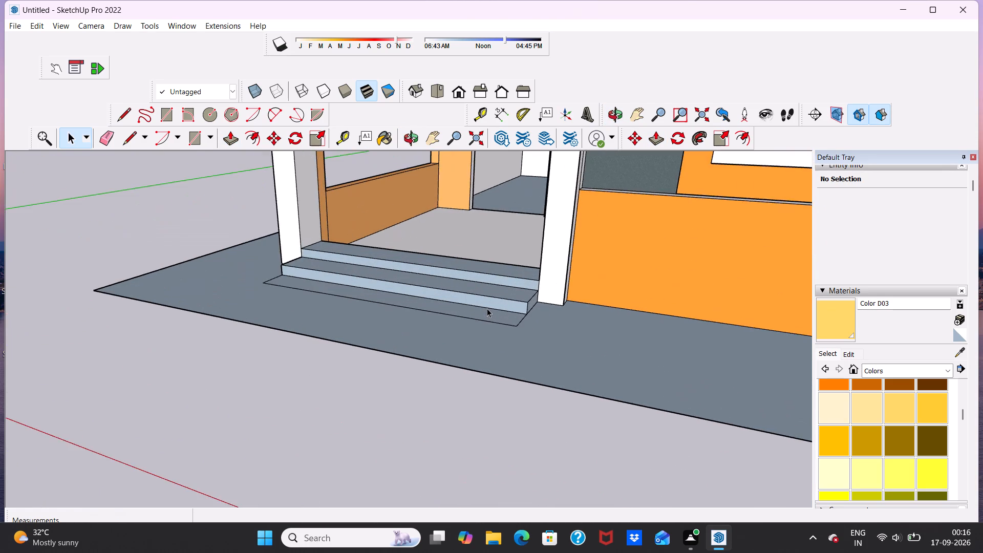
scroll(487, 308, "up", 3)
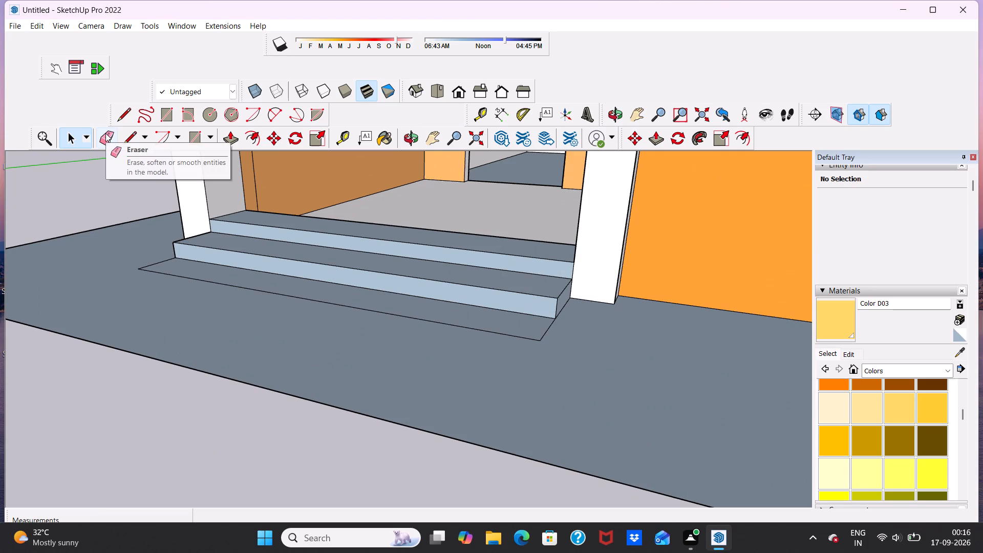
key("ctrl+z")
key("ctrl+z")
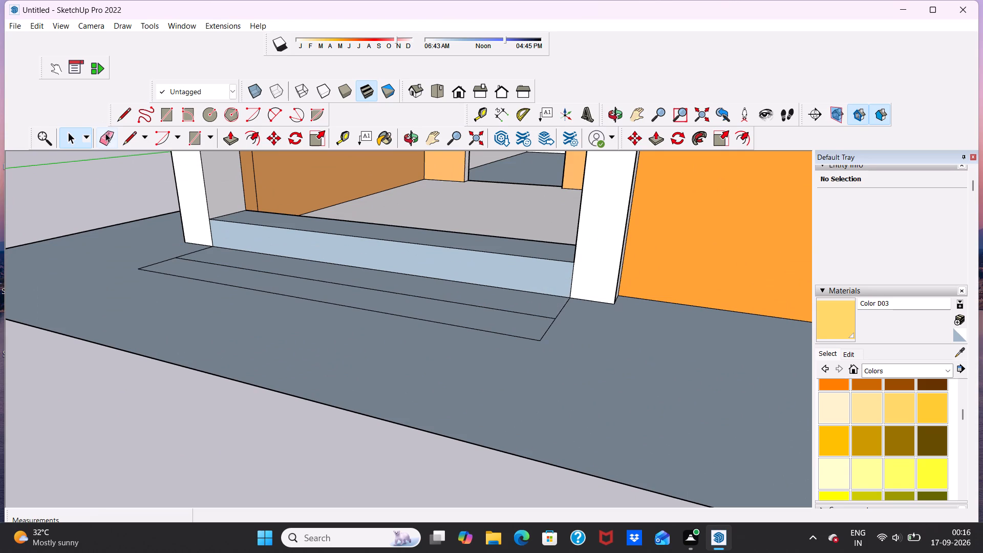
Push/Pull the three carport strips into descending steps: innermost about 9 5/8", middle about 6 1/16", and outermost lower than the middle one.
left_click(230, 142)
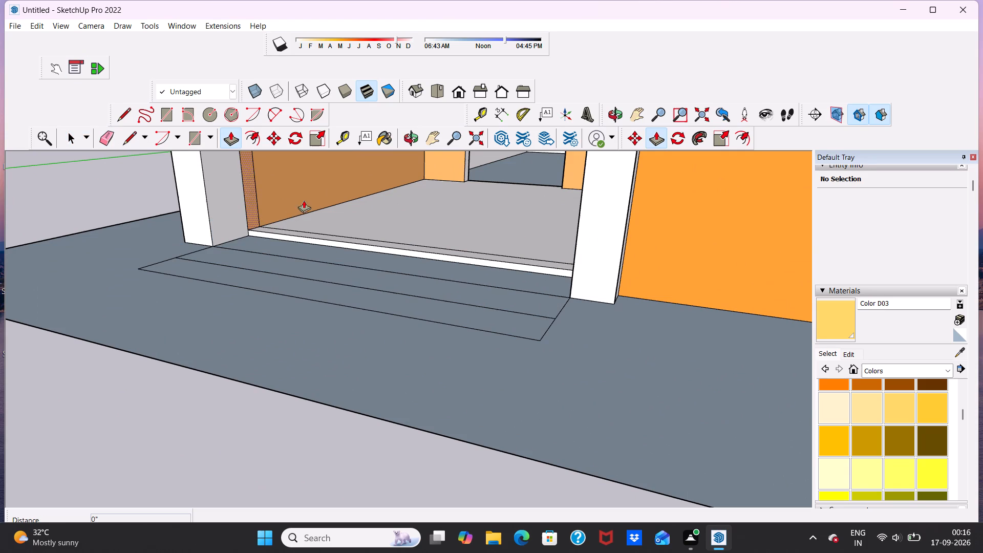
scroll(547, 281, "up", 3)
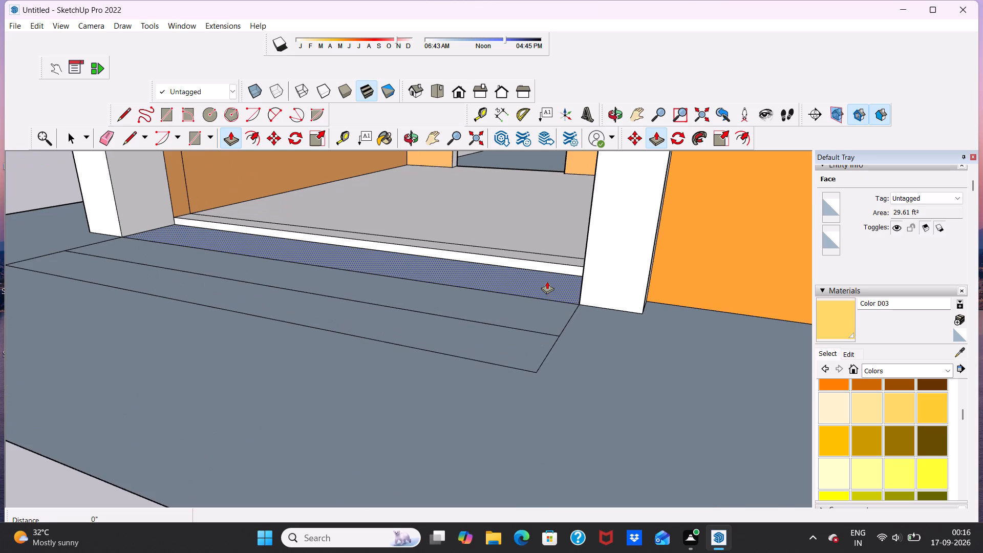
left_click(547, 281)
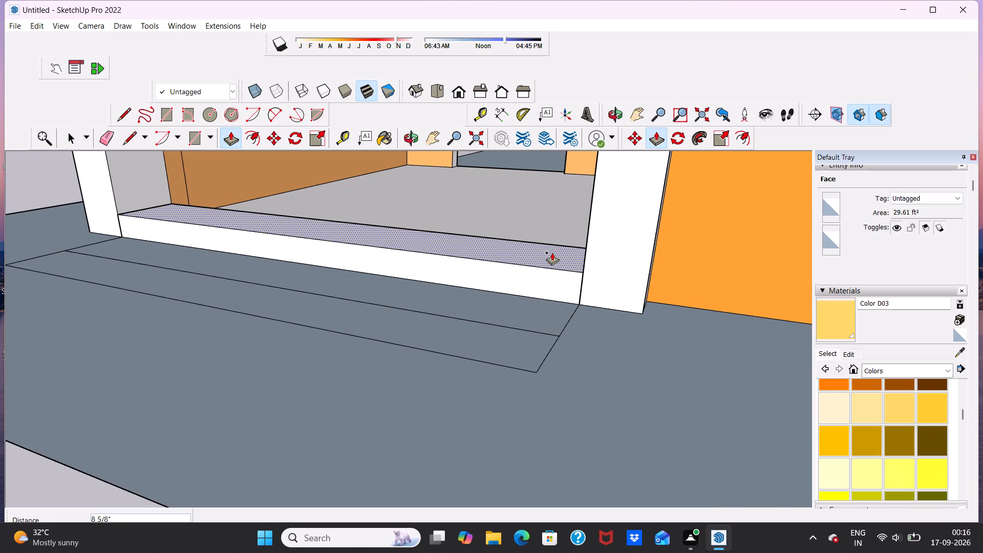
left_click(552, 248)
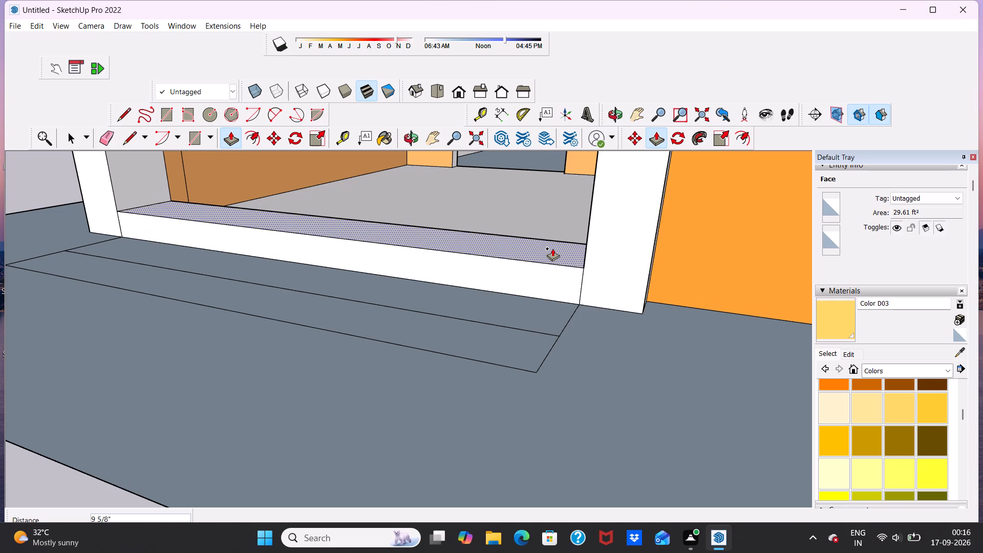
left_click(530, 305)
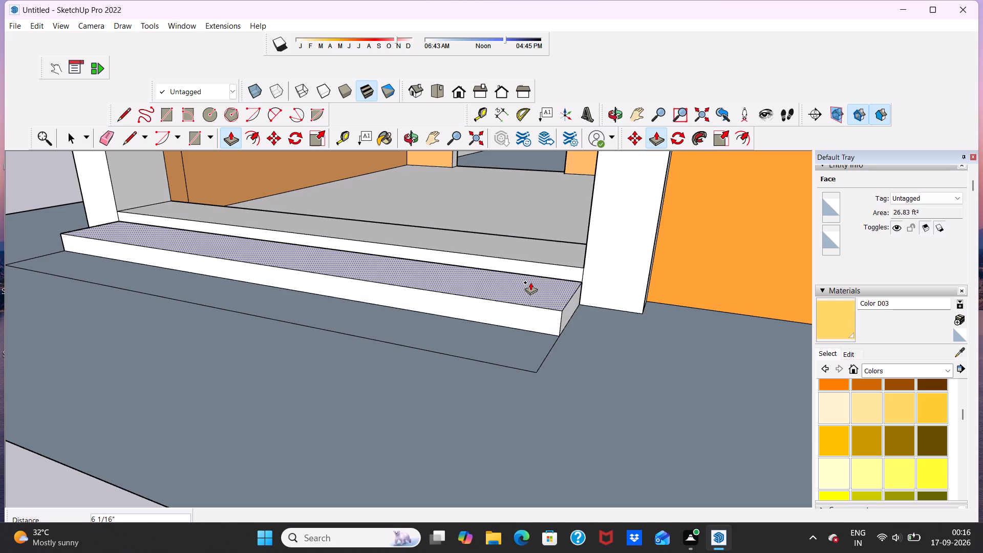
left_click(530, 282)
left_click(508, 337)
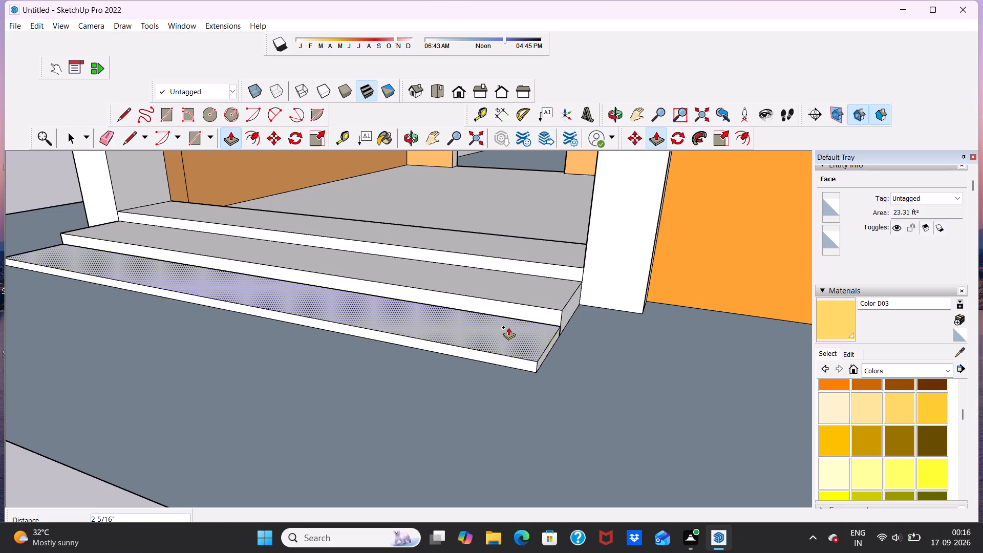
left_click(508, 324)
key("space")
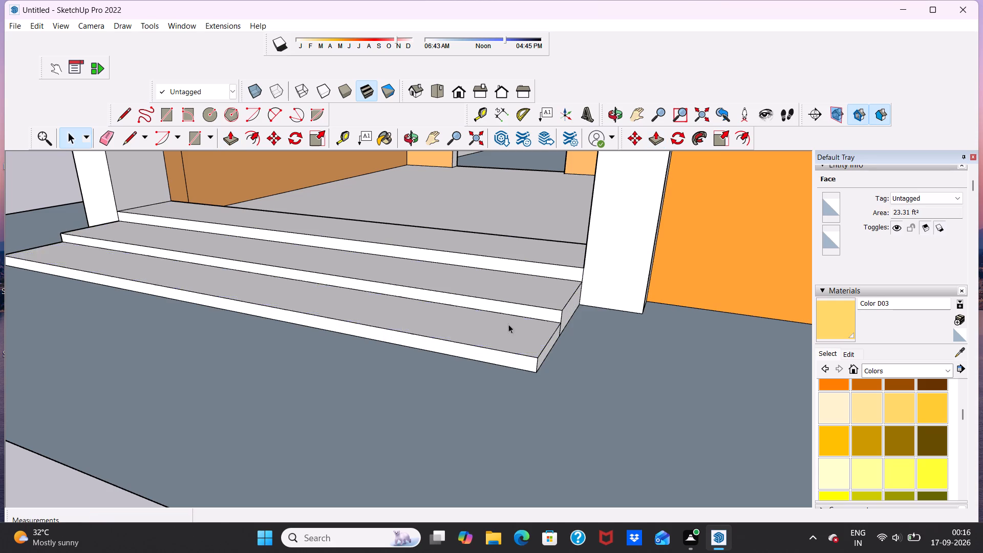
Examine the entrance steps and the front facade from several angles and distances.
scroll(517, 315, "down", 14)
scroll(443, 305, "up", 4)
middle_click_drag(438, 309, 505, 352)
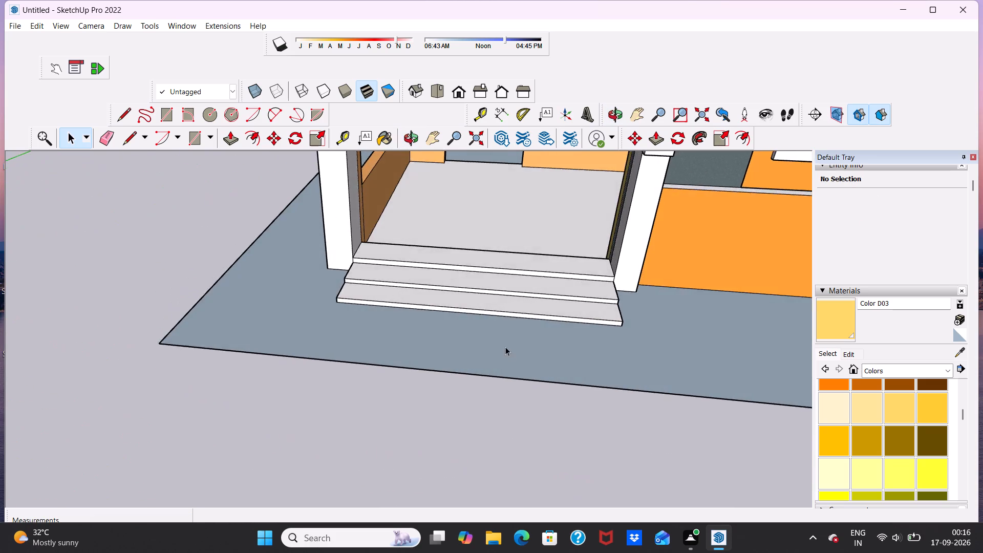
scroll(505, 347, "down", 6)
middle_click_drag(506, 346, 514, 317)
scroll(516, 331, "up", 6)
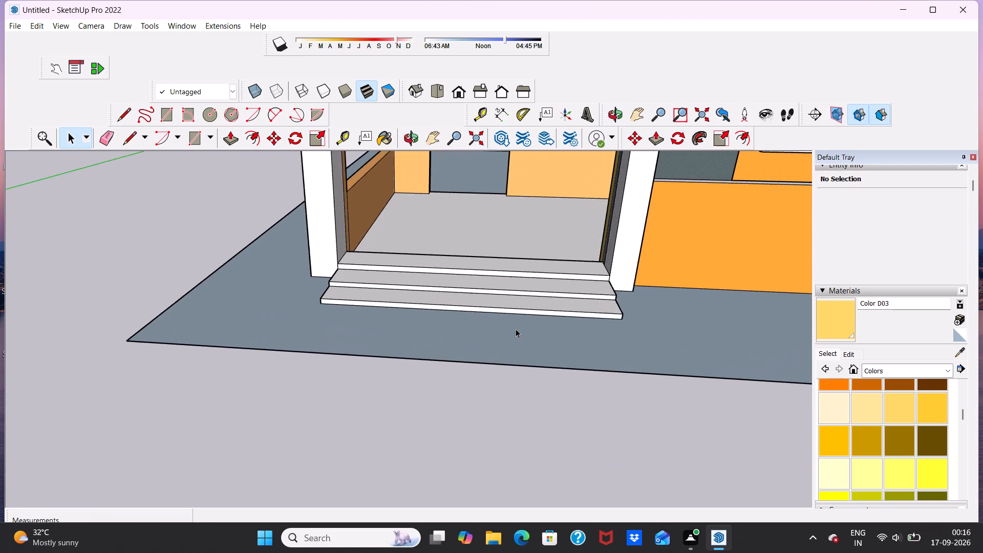
scroll(516, 329, "down", 7)
middle_click_drag(506, 302, 491, 280)
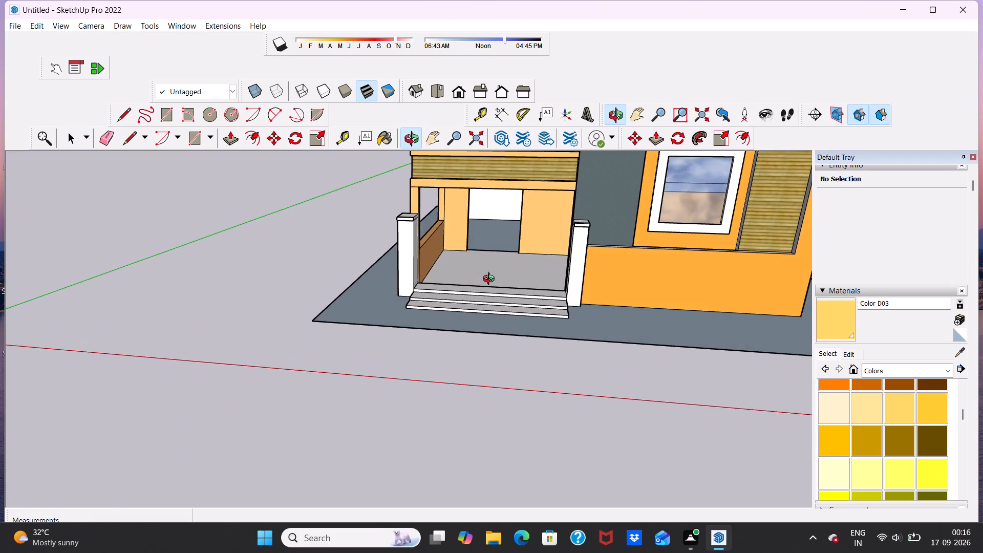
middle_click_drag(491, 280, 505, 278)
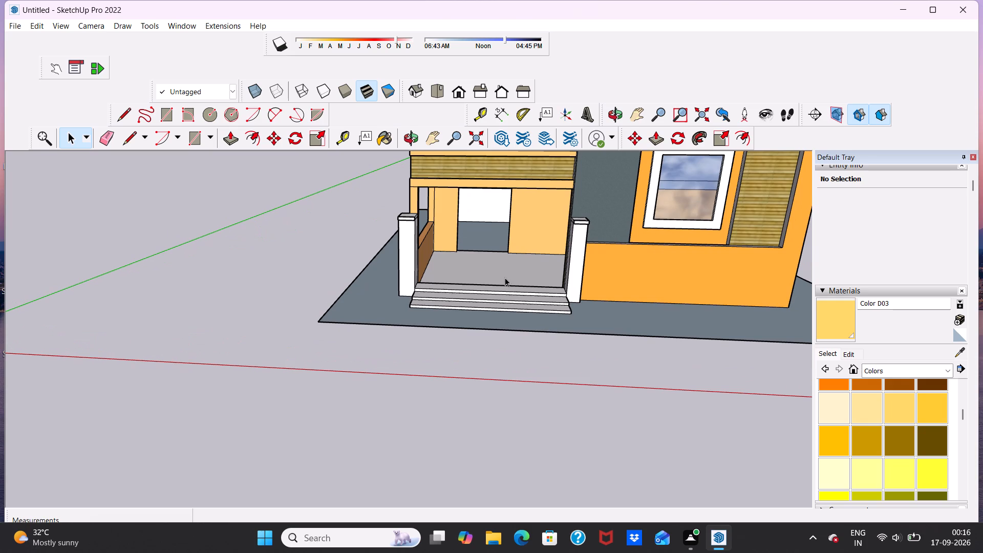
middle_click_drag(677, 293, 637, 275)
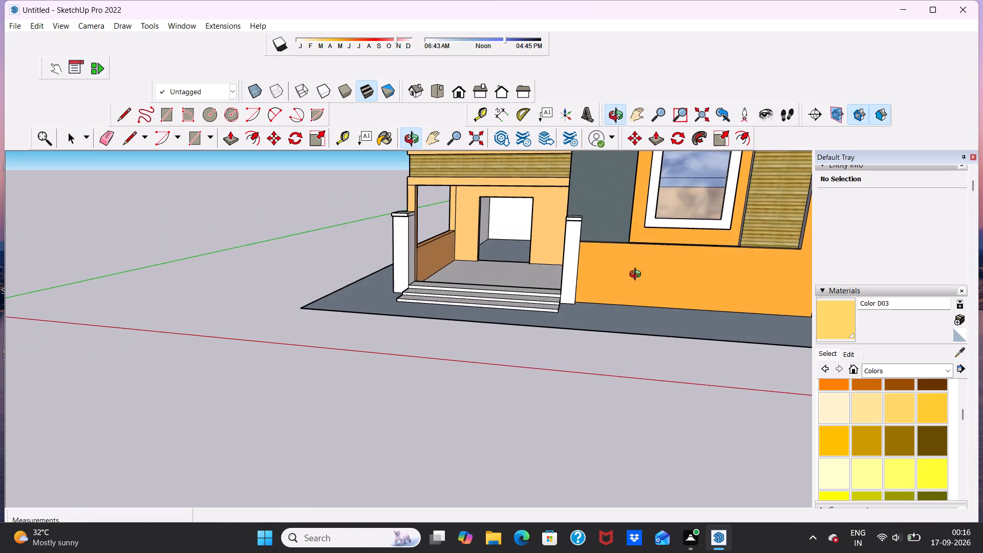
middle_click_drag(637, 275, 635, 272)
scroll(639, 275, "down", 4)
scroll(633, 288, "up", 1)
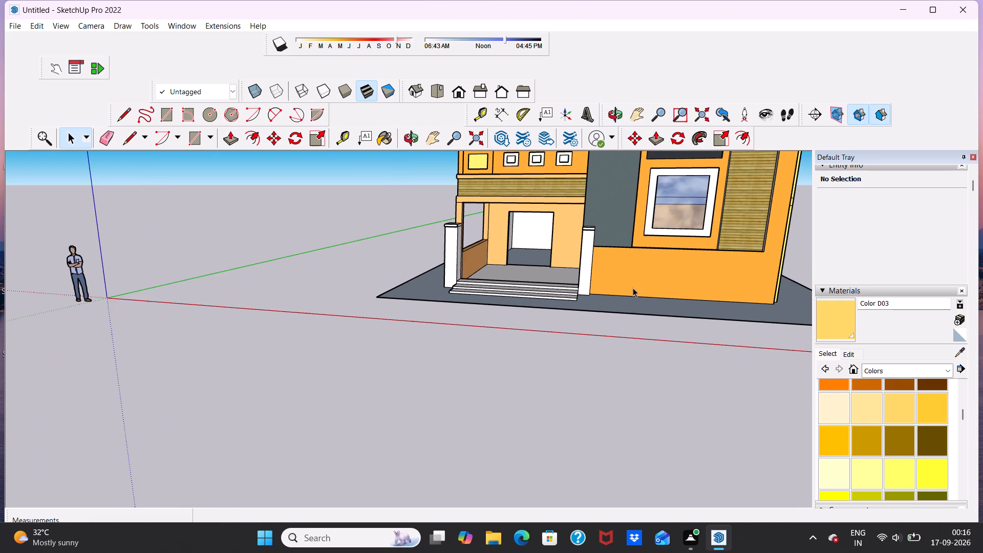
scroll(680, 279, "up", 3)
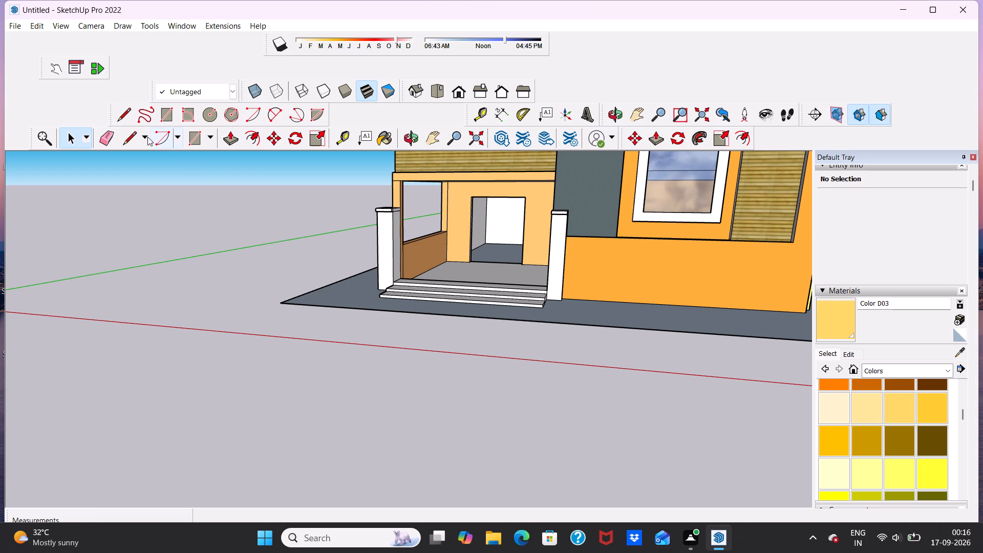
Draw a vertical line about 5' 4 7/16" long from the slatted panel's outer lower corner down to the base of the orange wall.
left_click(133, 139)
scroll(551, 275, "down", 7)
scroll(721, 265, "up", 5)
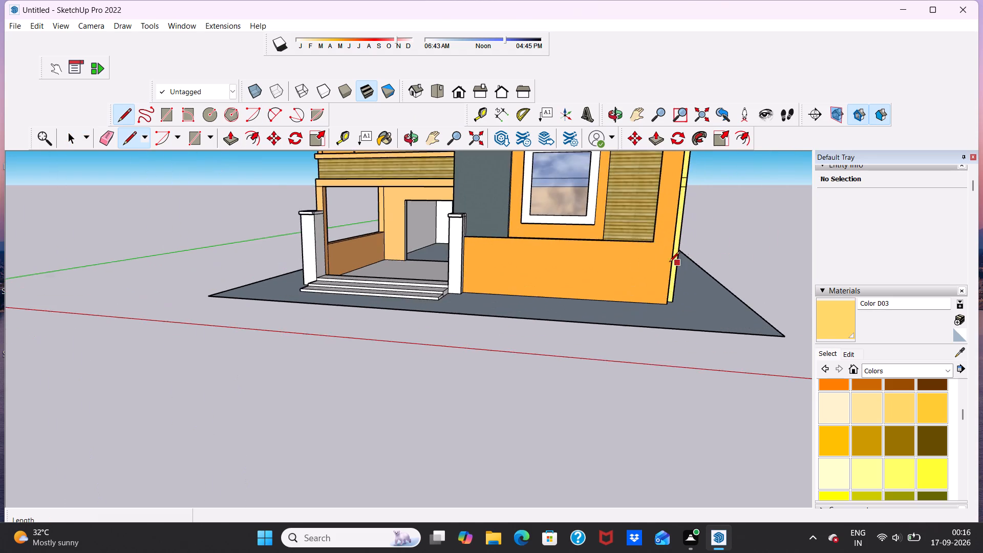
scroll(669, 263, "up", 5)
left_click(665, 232)
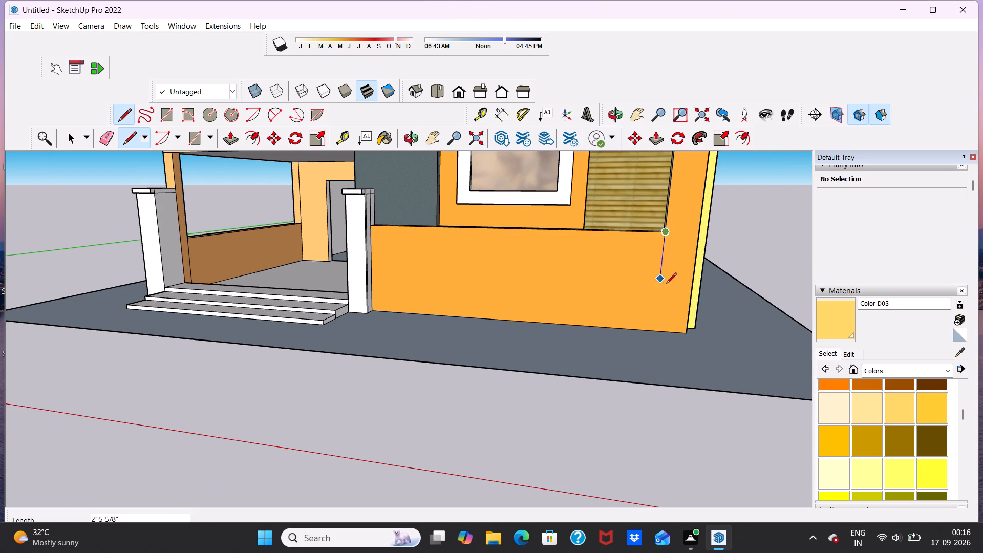
left_click(655, 331)
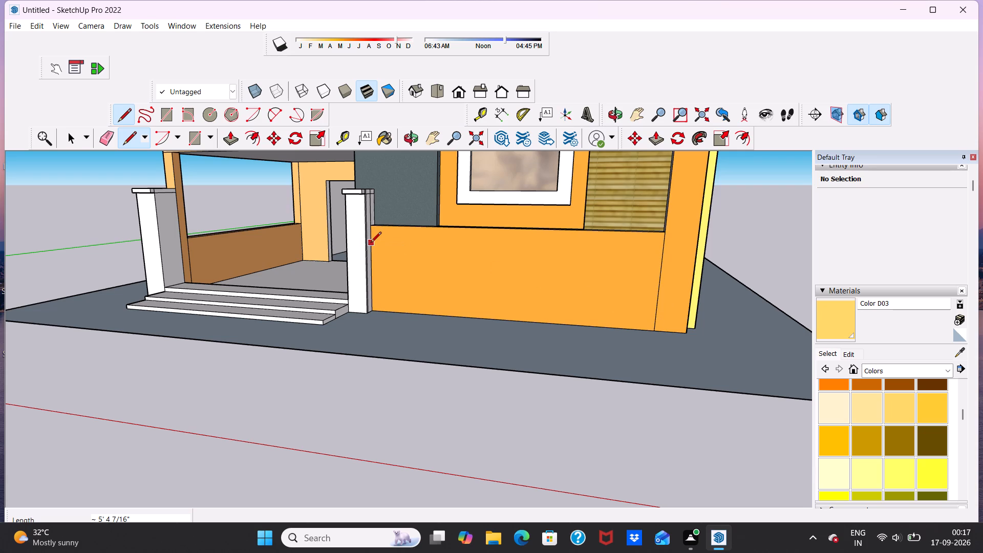
Draw a horizontal line about 16' 8 3/16" long near the top of the low orange wall, from the column to the vertical line.
left_click(371, 243)
left_click(660, 254)
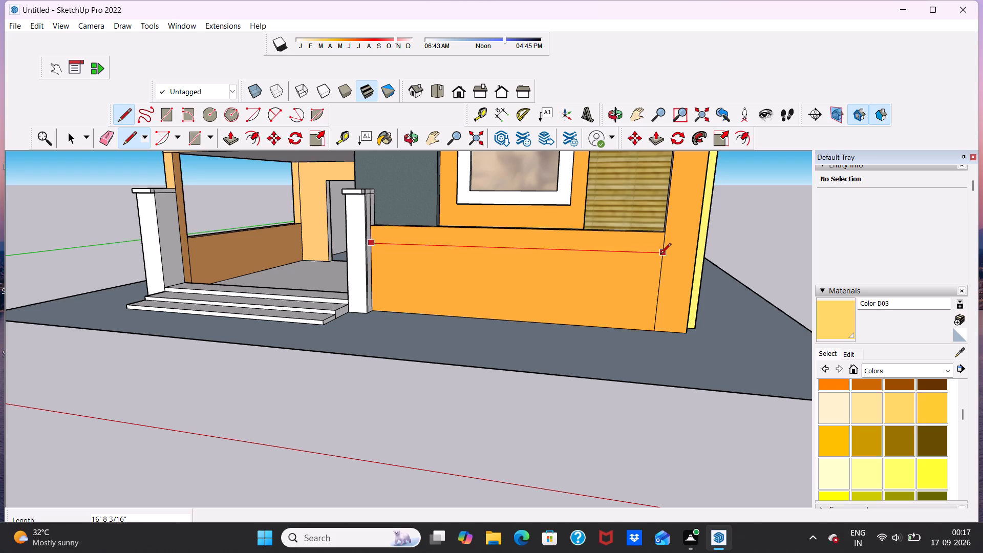
key("space")
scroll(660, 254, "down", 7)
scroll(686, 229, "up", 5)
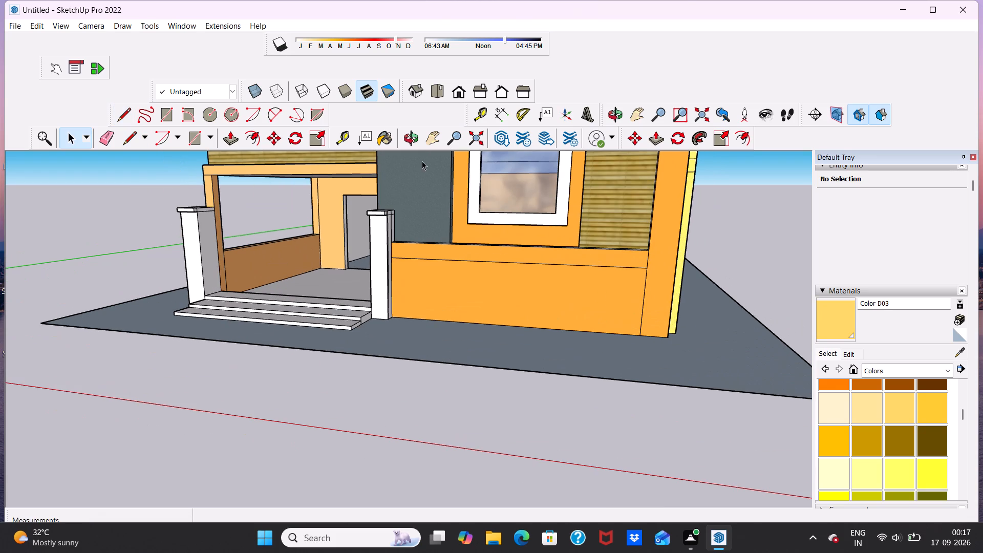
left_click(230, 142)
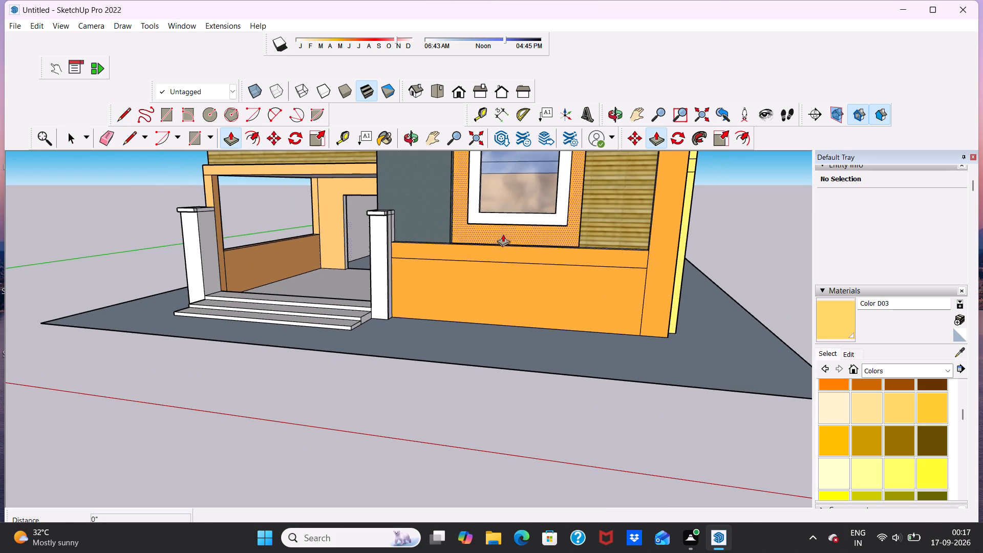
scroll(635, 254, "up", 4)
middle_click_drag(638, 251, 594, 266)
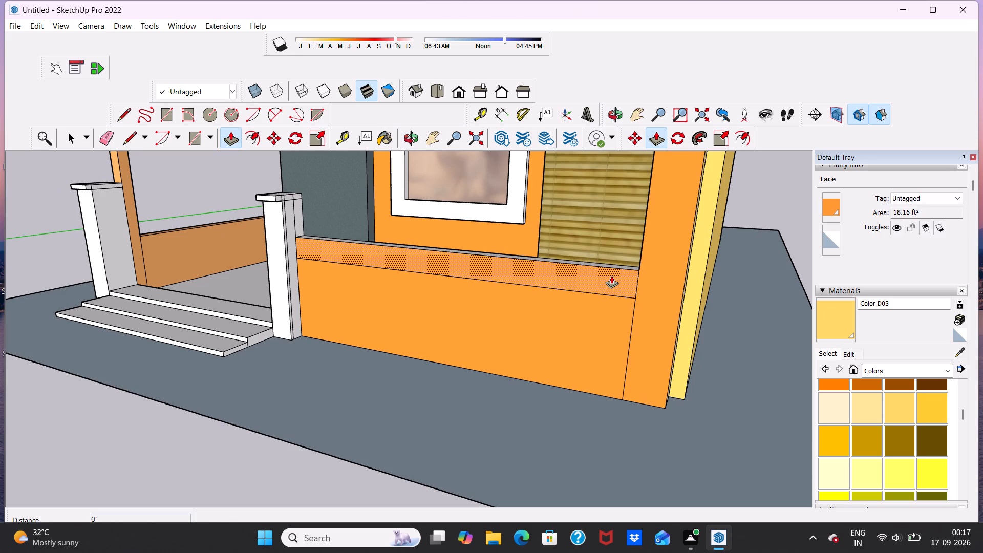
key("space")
Push/Pull the narrow band along the top of the low orange front wall outward by about 8 3/16".
scroll(648, 262, "down", 8)
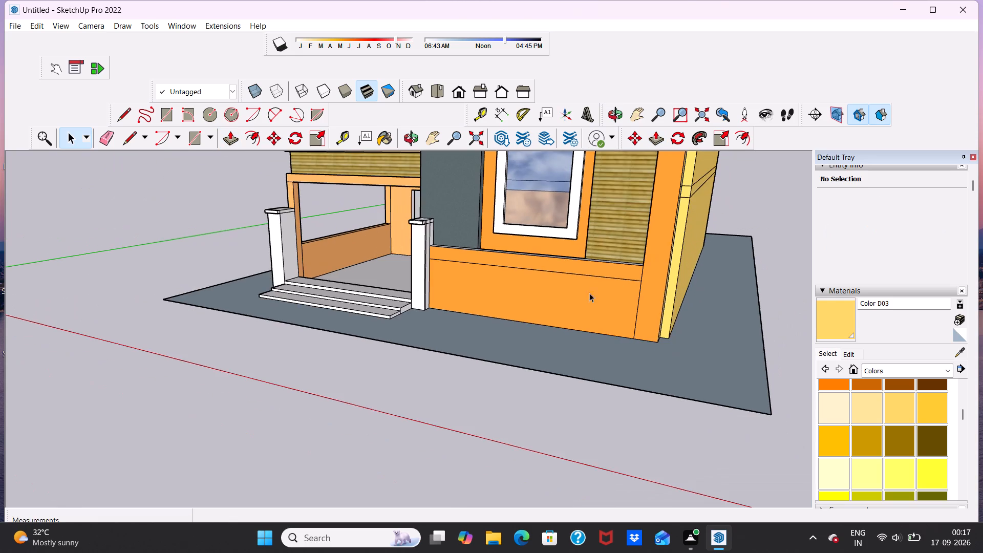
middle_click_drag(569, 305, 646, 288)
scroll(633, 288, "up", 5)
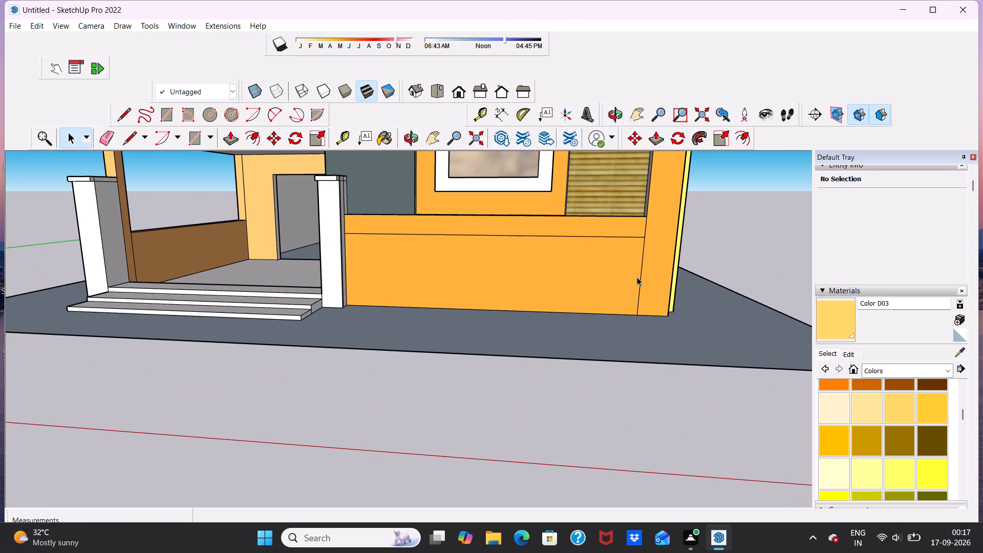
scroll(654, 214, "up", 2)
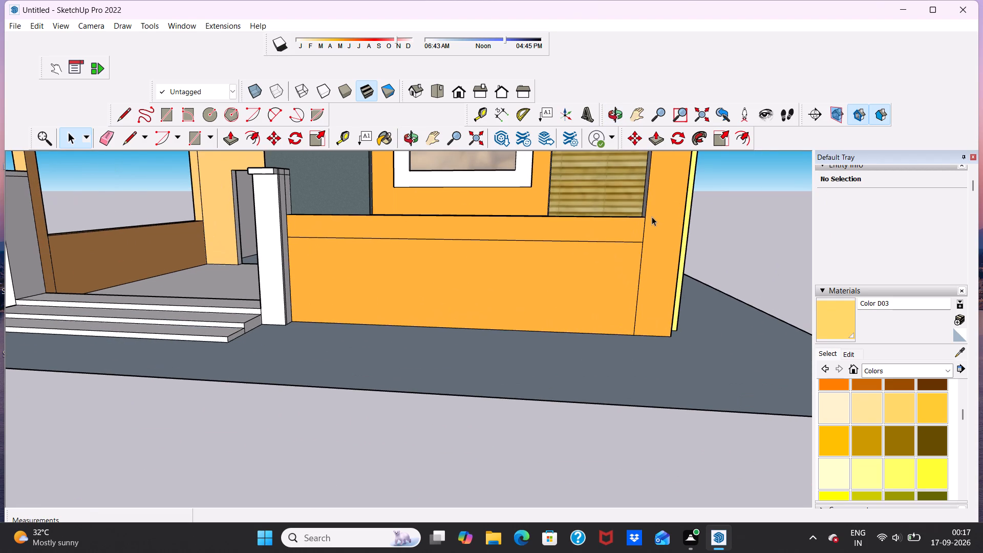
scroll(640, 225, "down", 8)
scroll(669, 218, "up", 4)
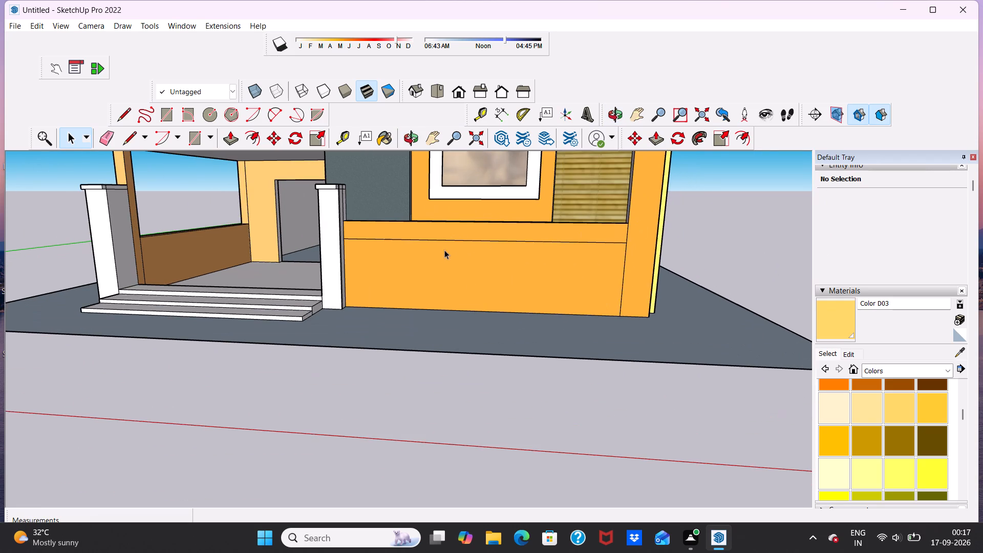
middle_click_drag(450, 248, 470, 215)
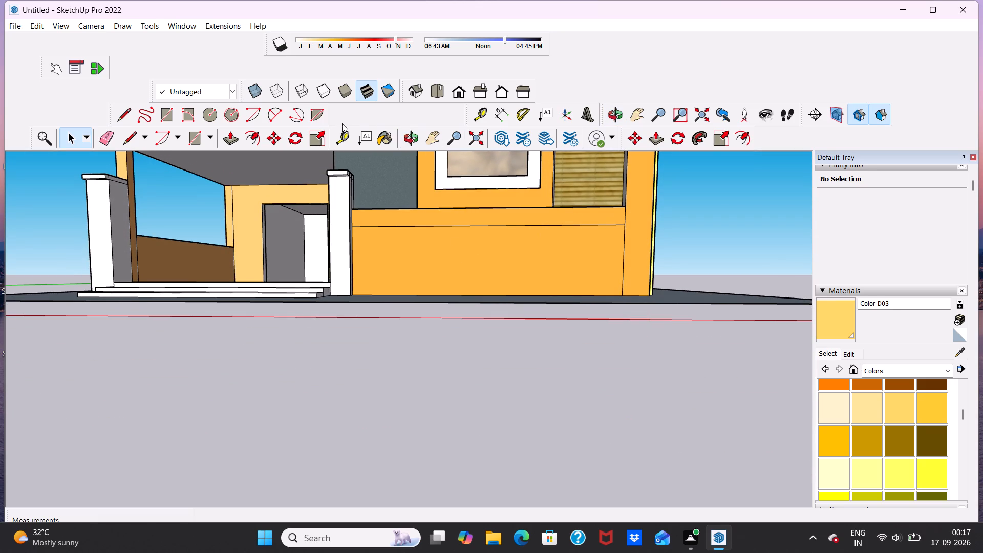
left_click(222, 137)
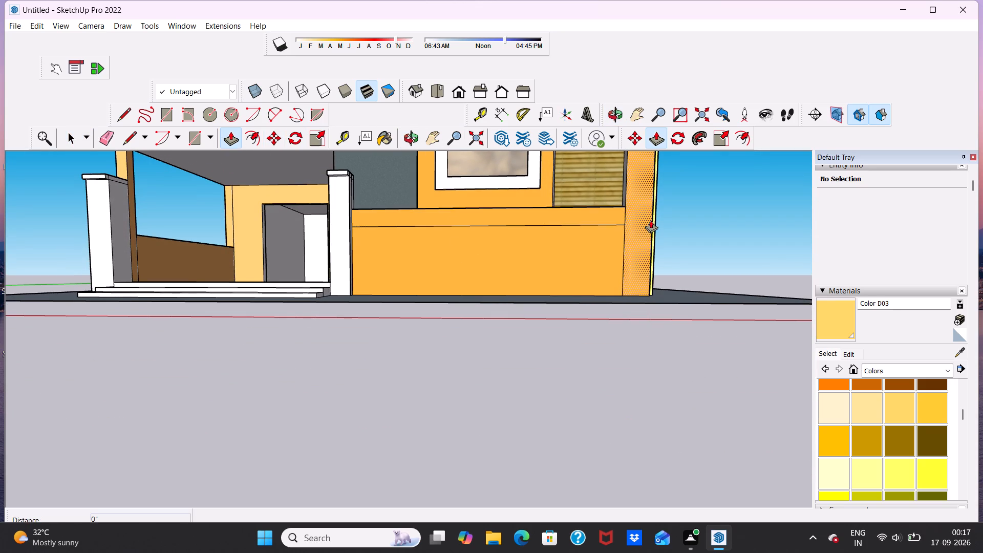
middle_click_drag(651, 220, 559, 262)
left_click(590, 237)
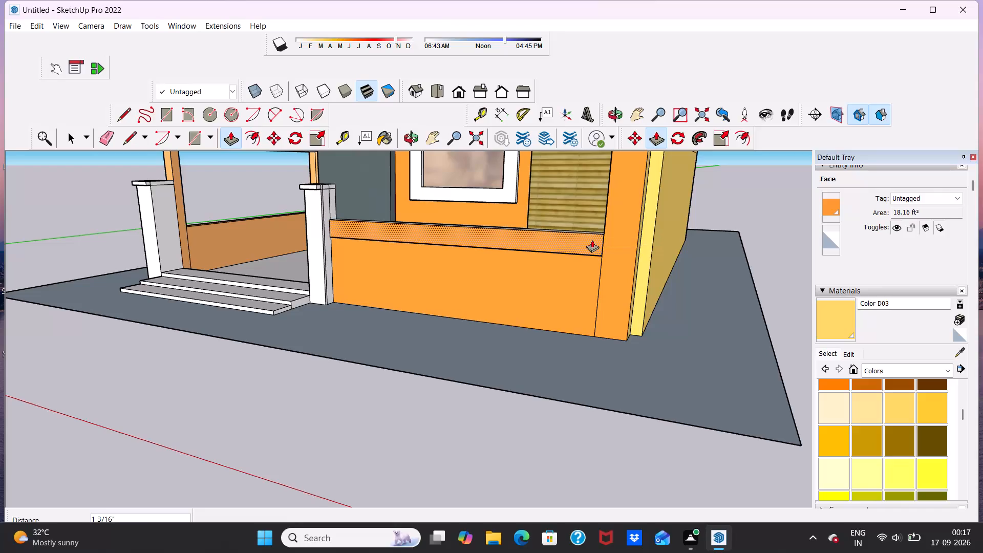
left_click(590, 242)
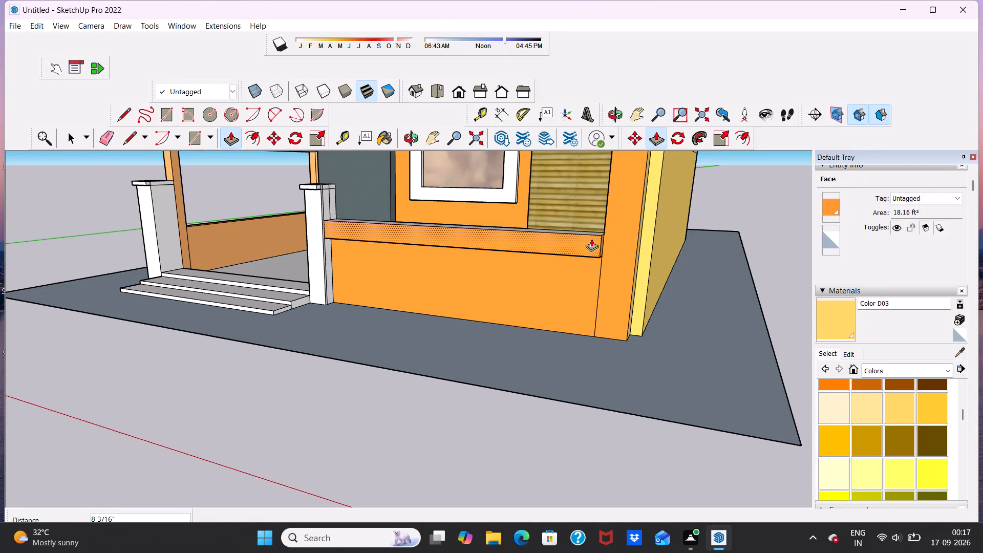
key("space")
Paint the low front wall face below the projecting band with Blinds Wood Natural from the Window Coverings materials.
scroll(614, 229, "down", 6)
middle_click_drag(564, 287, 622, 261)
scroll(524, 246, "up", 3)
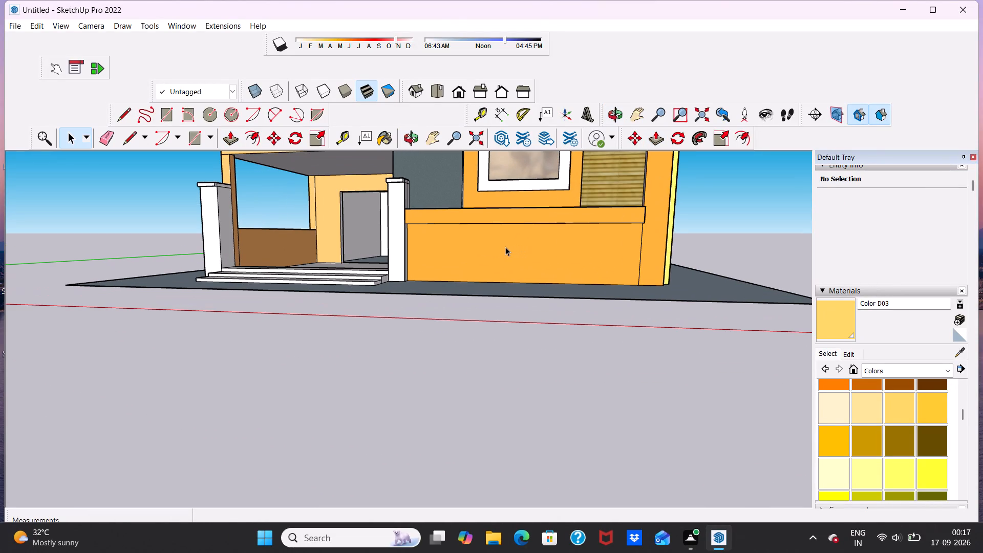
left_click(949, 366)
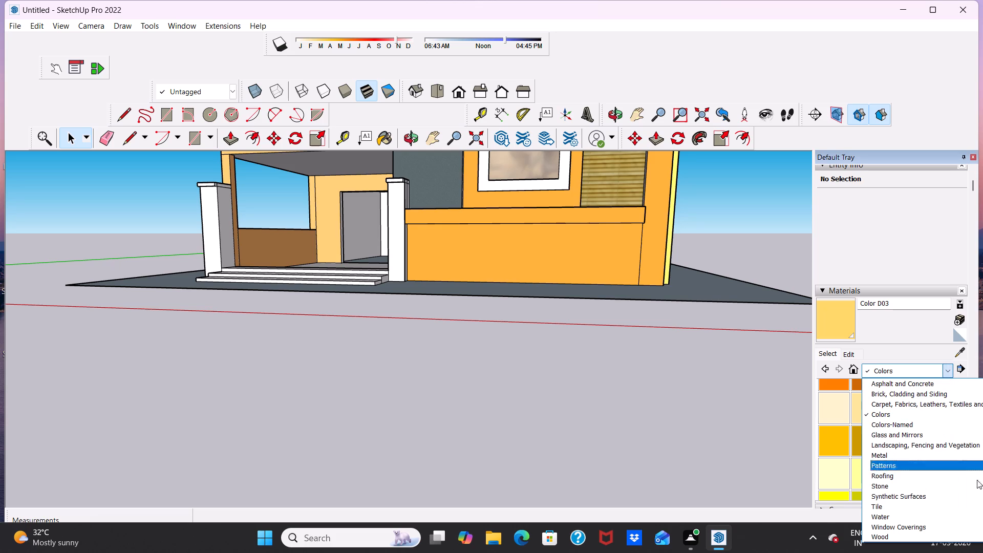
left_click(982, 523)
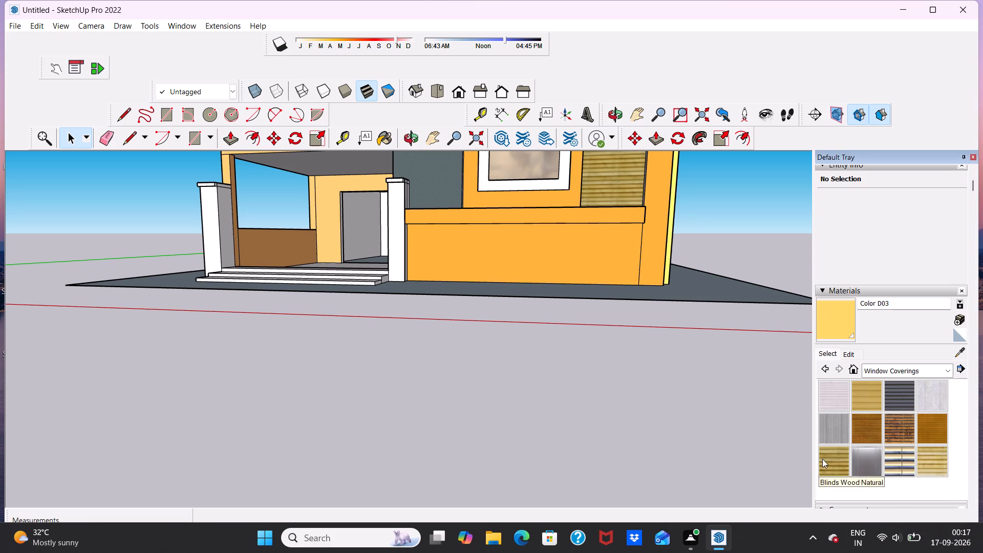
left_click(828, 457)
left_click(589, 264)
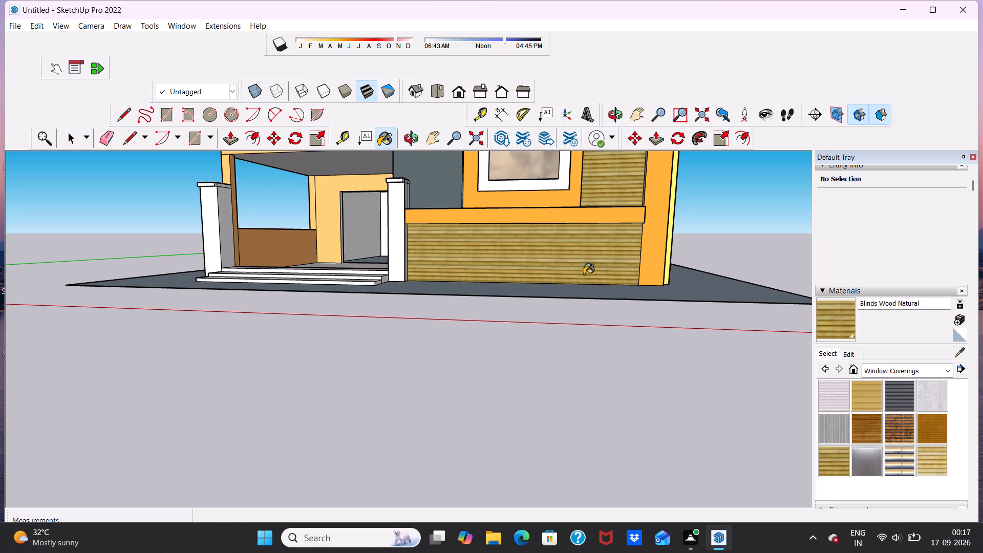
scroll(584, 274, "down", 5)
scroll(541, 260, "up", 3)
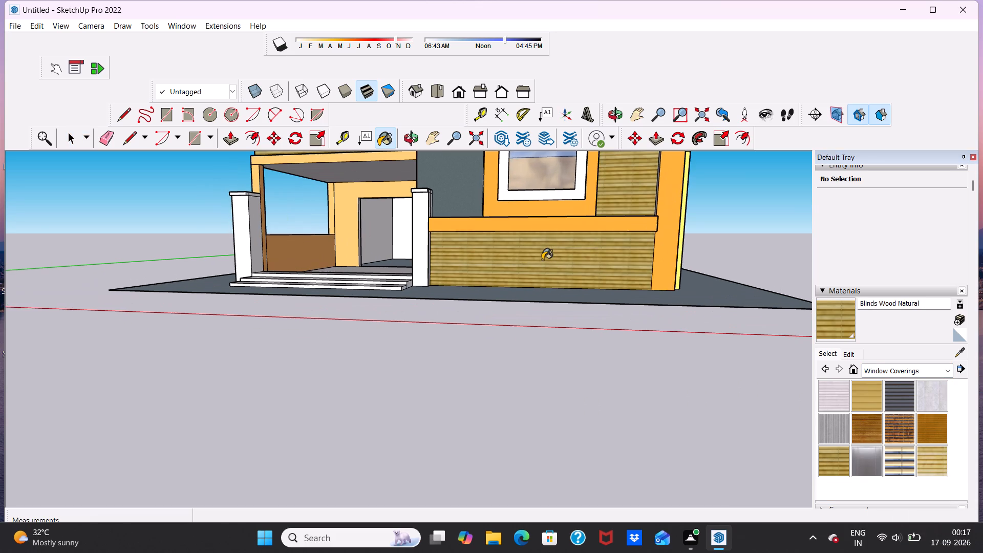
key("space")
Examine the front facade and the carport entrance from several distances and from a higher angle.
scroll(545, 261, "down", 11)
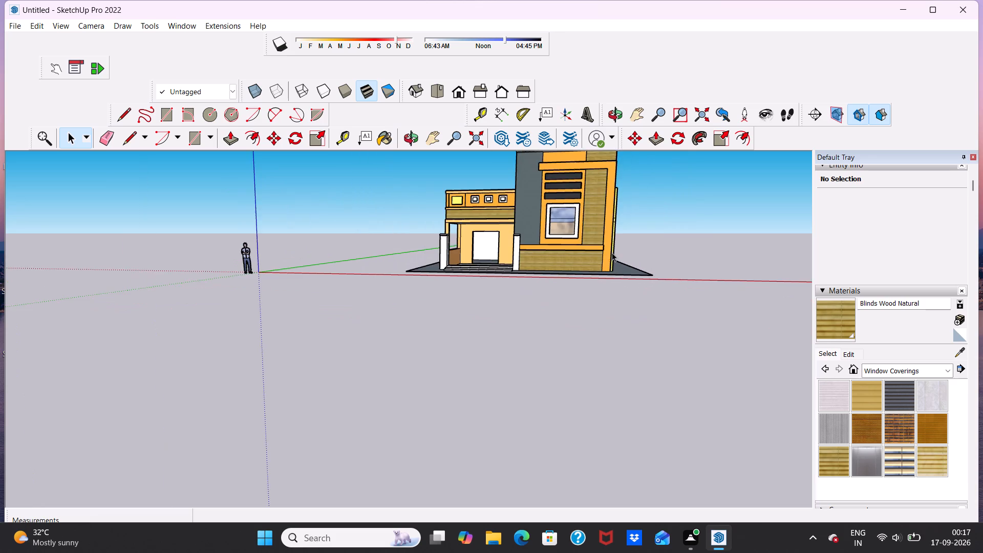
scroll(486, 260, "up", 5)
scroll(552, 251, "up", 3)
scroll(552, 251, "down", 5)
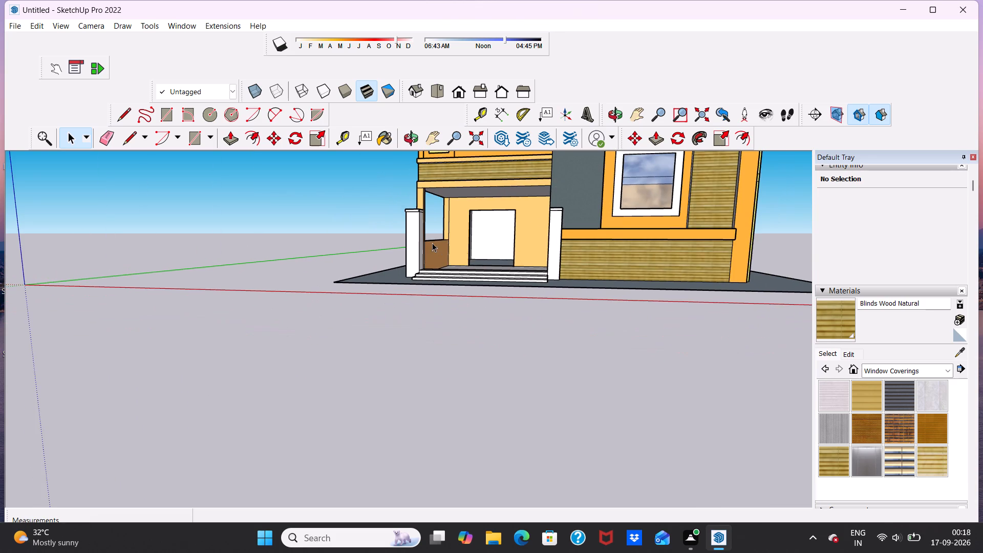
scroll(435, 243, "up", 2)
middle_click_drag(446, 242, 463, 289)
scroll(460, 274, "down", 4)
scroll(462, 283, "up", 1)
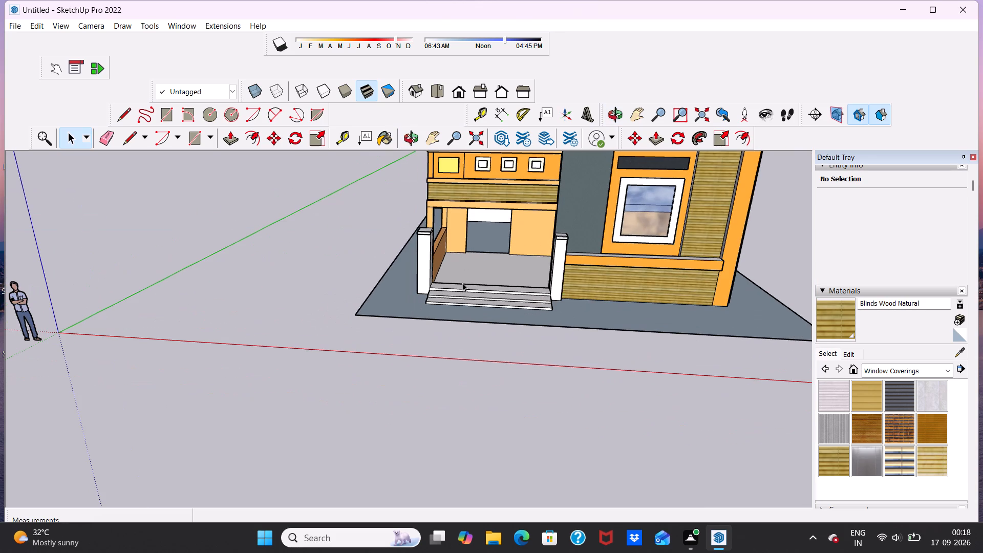
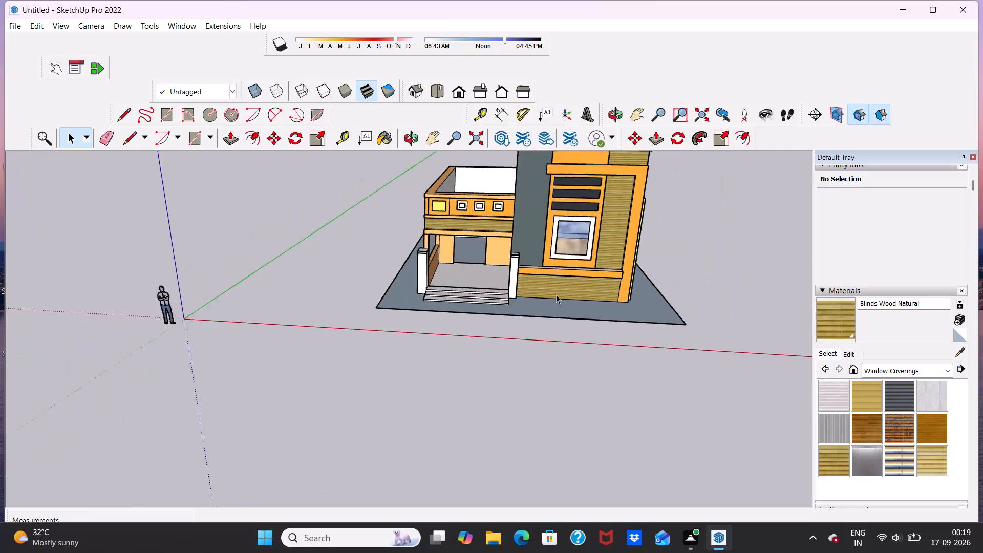
Examine the carport entrance steps and the porch floor from low, raised and close viewpoints.
scroll(556, 294, "up", 6)
middle_click_drag(427, 304, 441, 316)
scroll(441, 316, "down", 4)
scroll(415, 309, "up", 5)
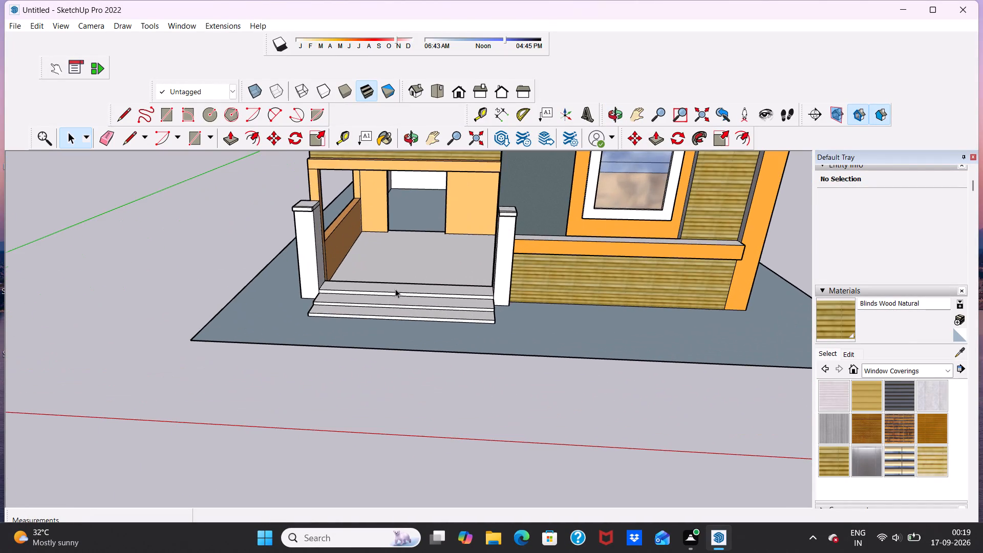
scroll(395, 289, "down", 4)
middle_click_drag(411, 302, 421, 273)
scroll(413, 285, "up", 6)
middle_click_drag(399, 285, 397, 304)
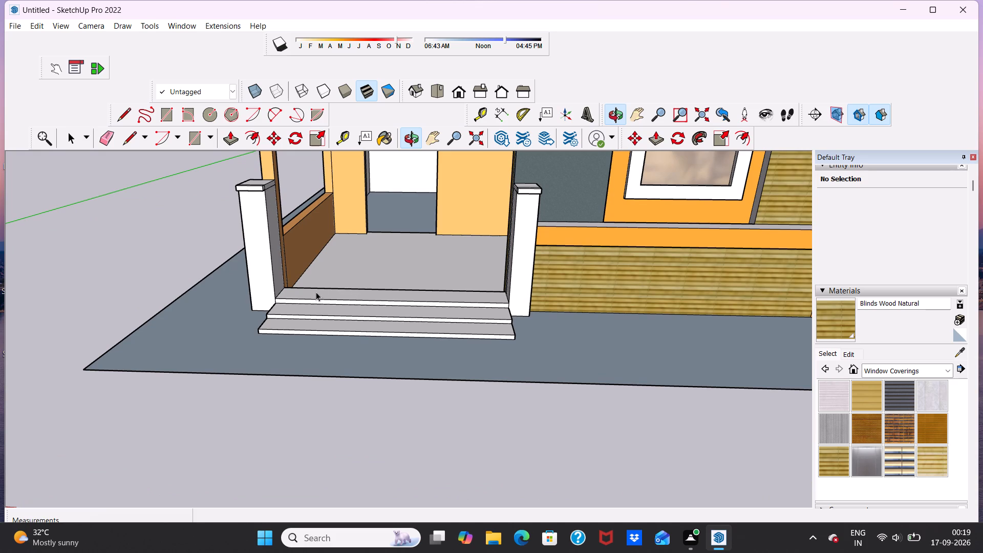
scroll(319, 283, "up", 4)
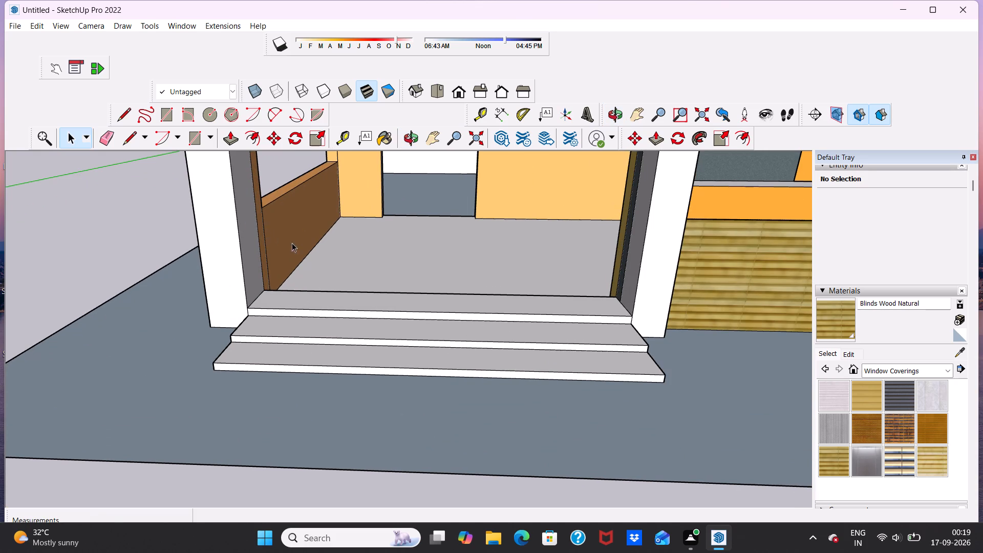
scroll(610, 284, "down", 1)
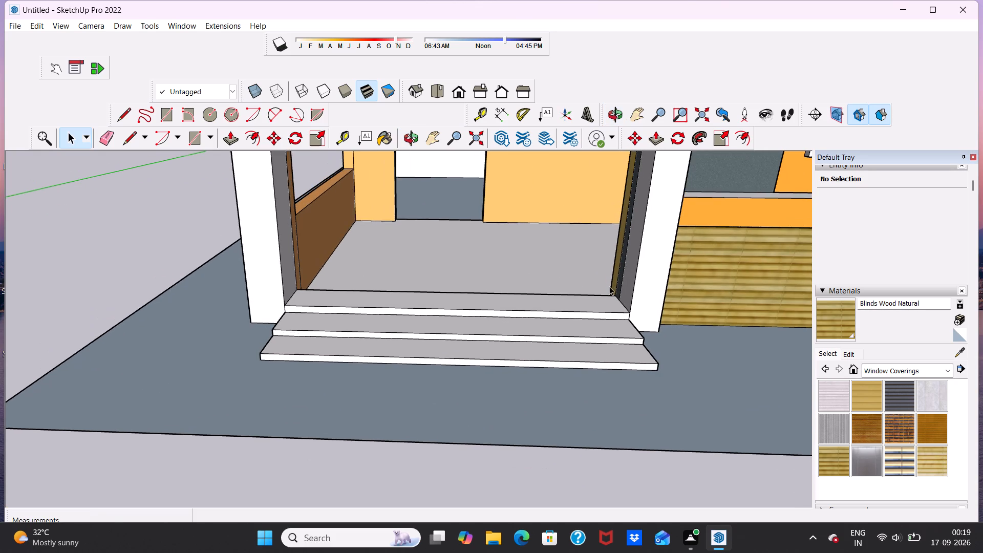
scroll(610, 287, "down", 2)
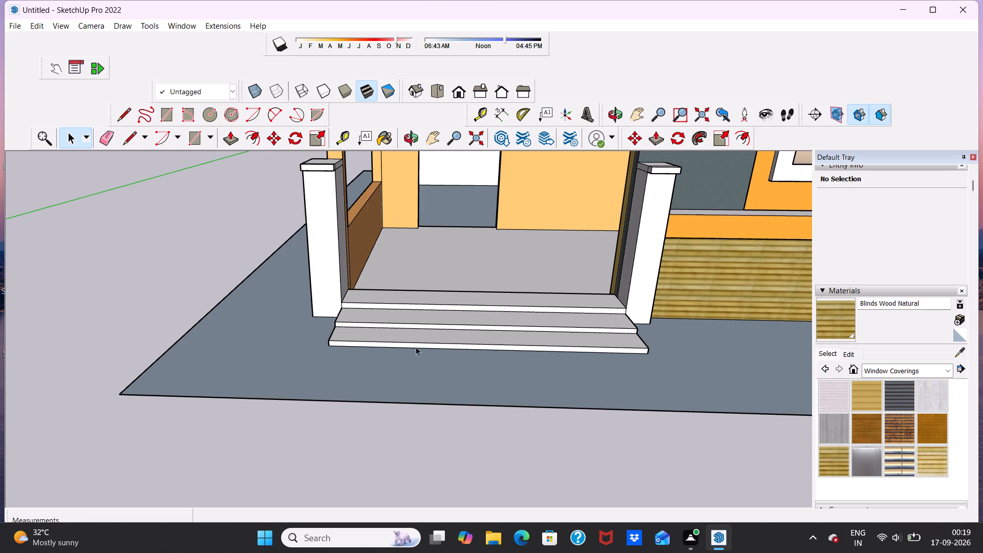
scroll(378, 359, "down", 3)
scroll(367, 364, "up", 2)
middle_click_drag(391, 366, 419, 329)
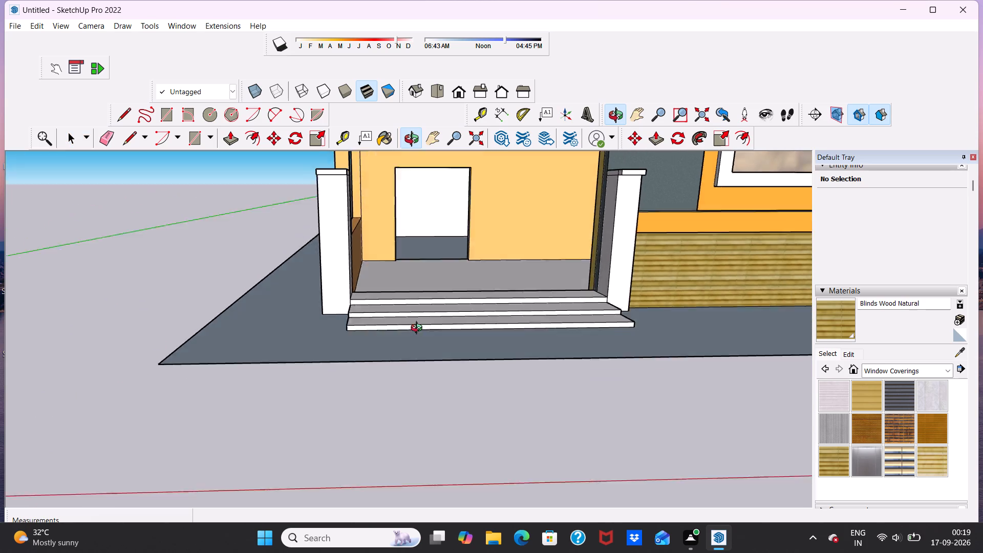
middle_click_drag(419, 329, 379, 306)
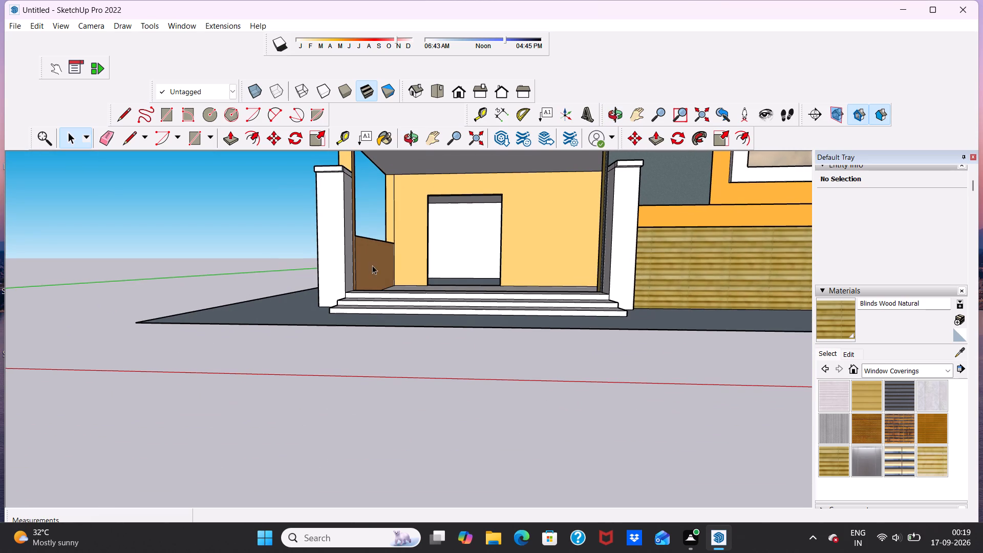
scroll(420, 281, "down", 4)
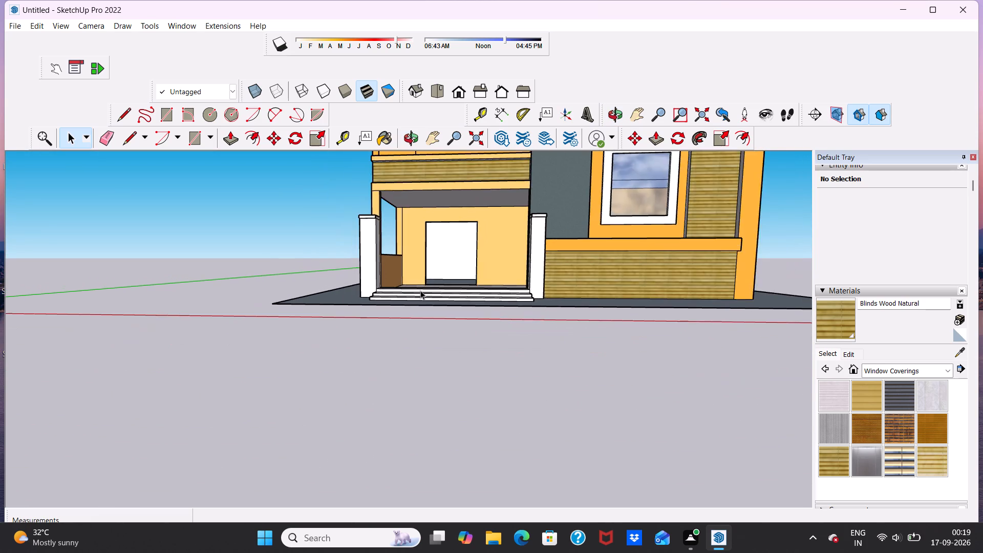
scroll(424, 288, "up", 7)
middle_click_drag(432, 296, 422, 348)
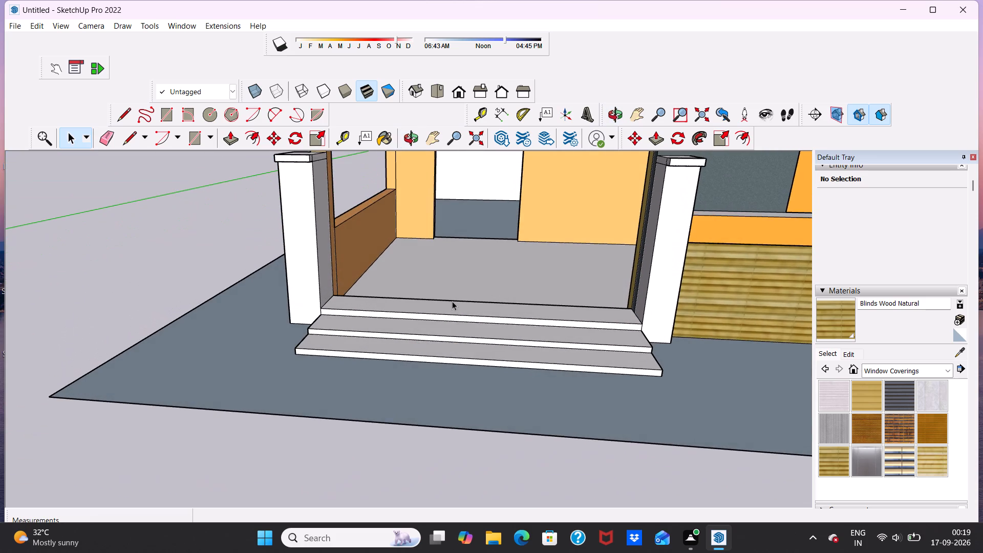
scroll(452, 301, "up", 2)
middle_click_drag(442, 315, 445, 338)
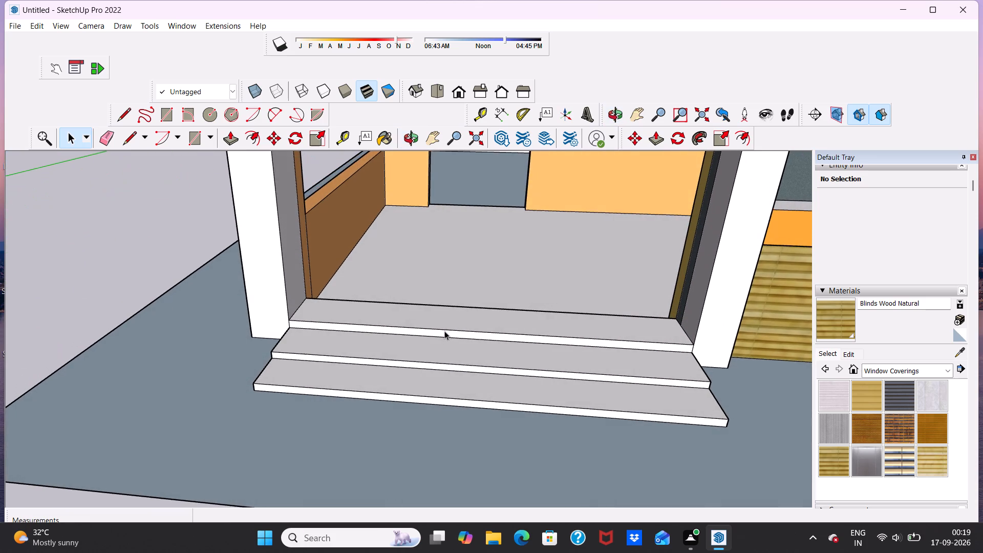
scroll(444, 323, "up", 1)
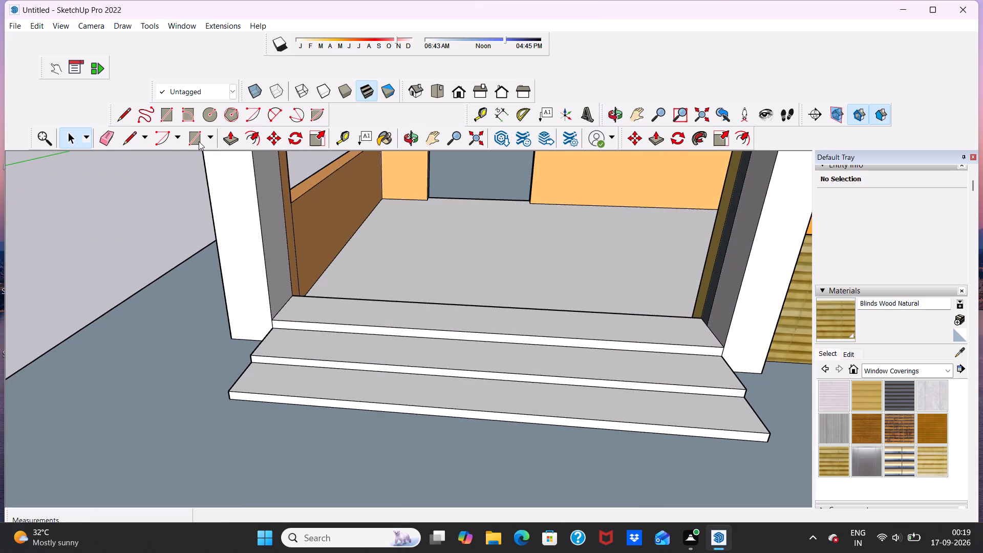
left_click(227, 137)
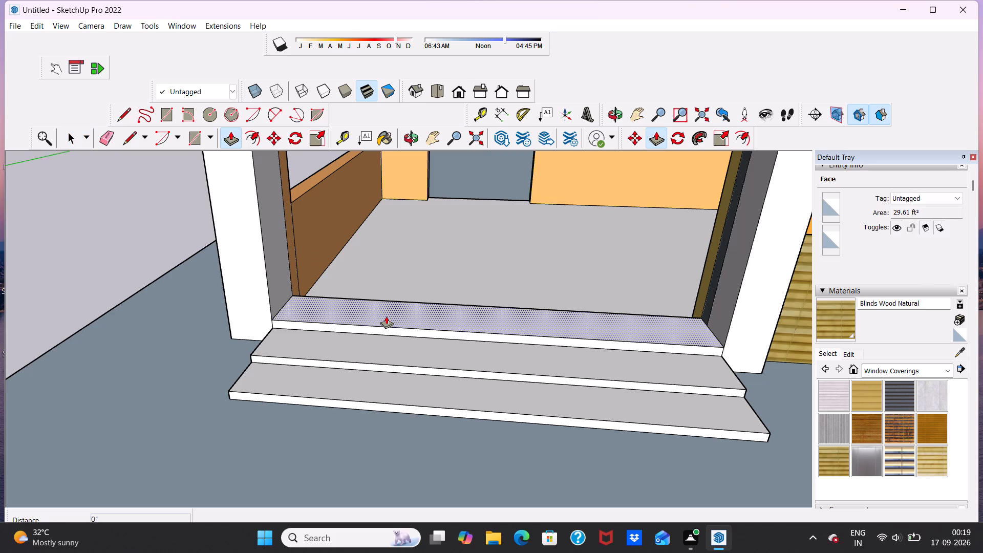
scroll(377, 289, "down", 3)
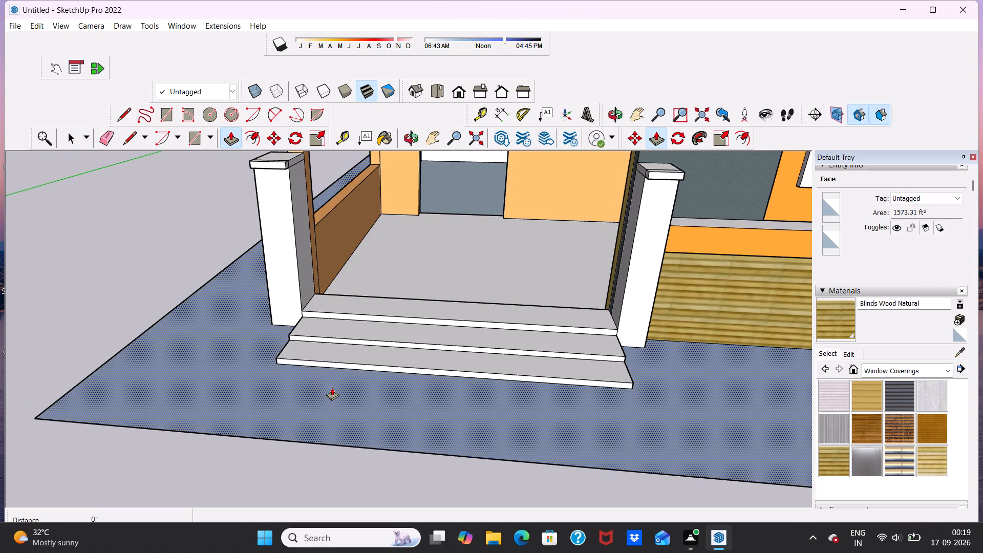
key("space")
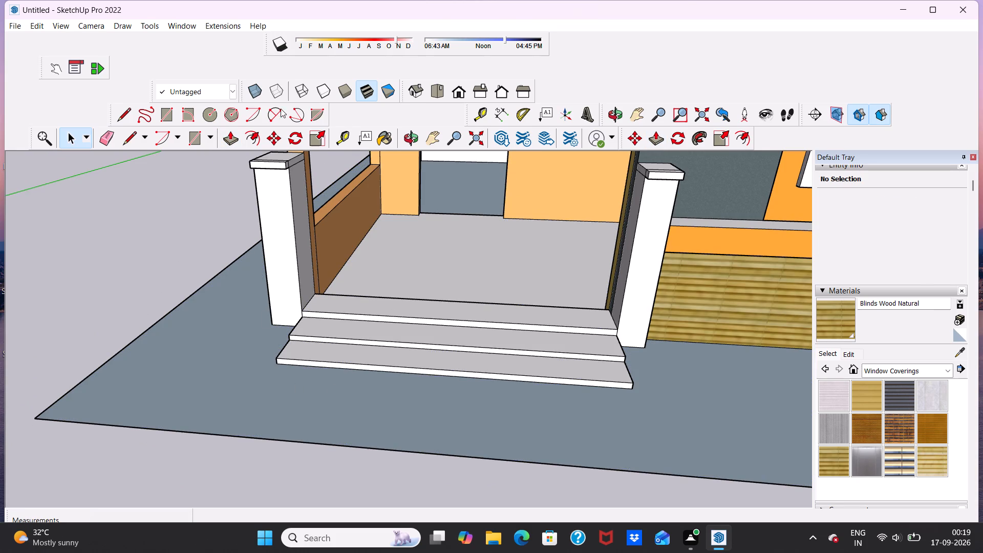
Draw a rectangle about 14' 7/8" by 1' 9 7/16" on the ground directly in front of the lowest entrance step.
middle_click_drag(425, 304, 441, 317)
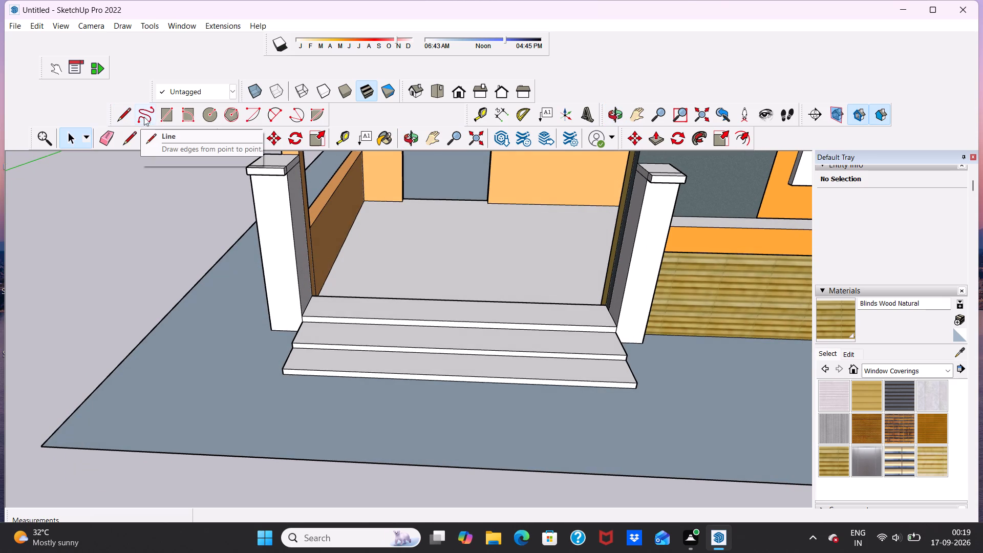
left_click(159, 111)
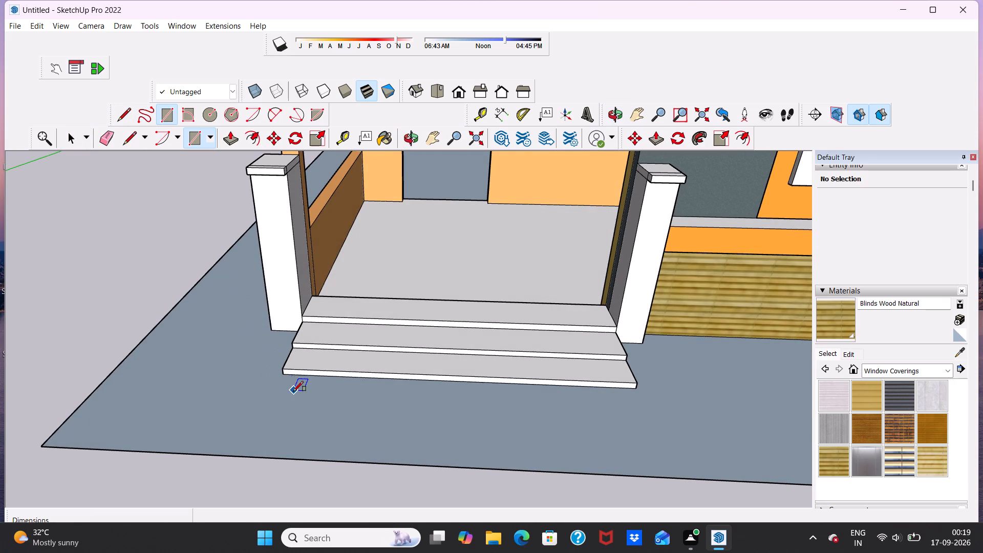
left_click(283, 376)
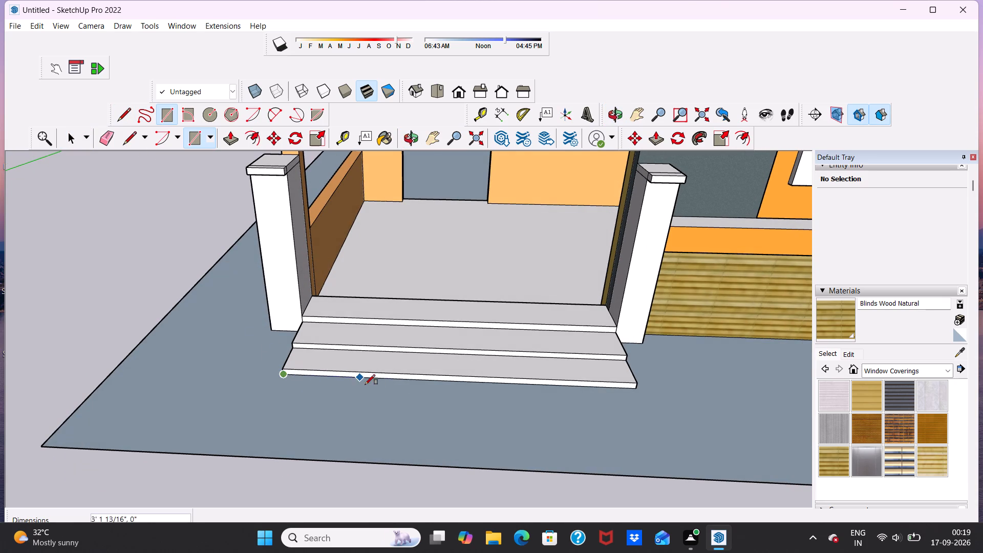
left_click(637, 391)
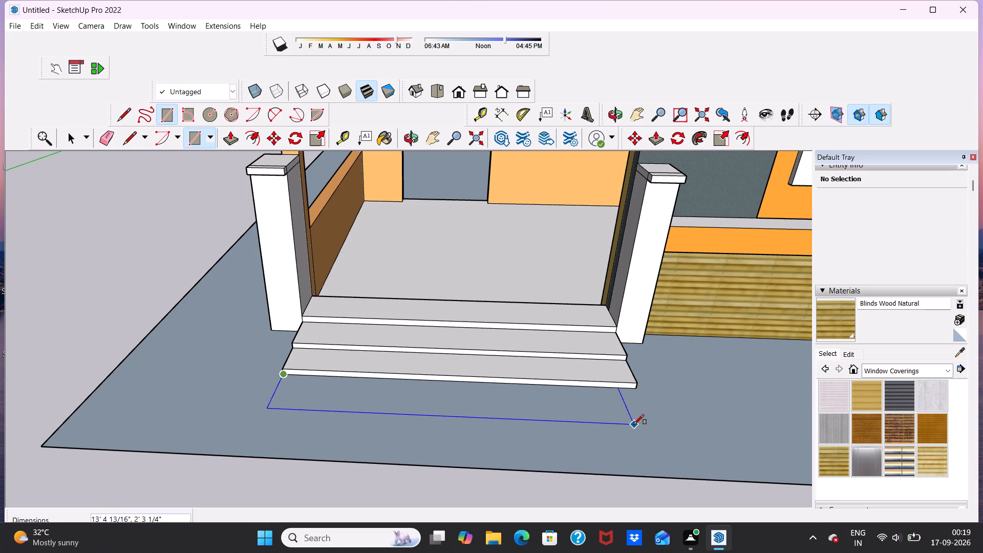
left_click(636, 421)
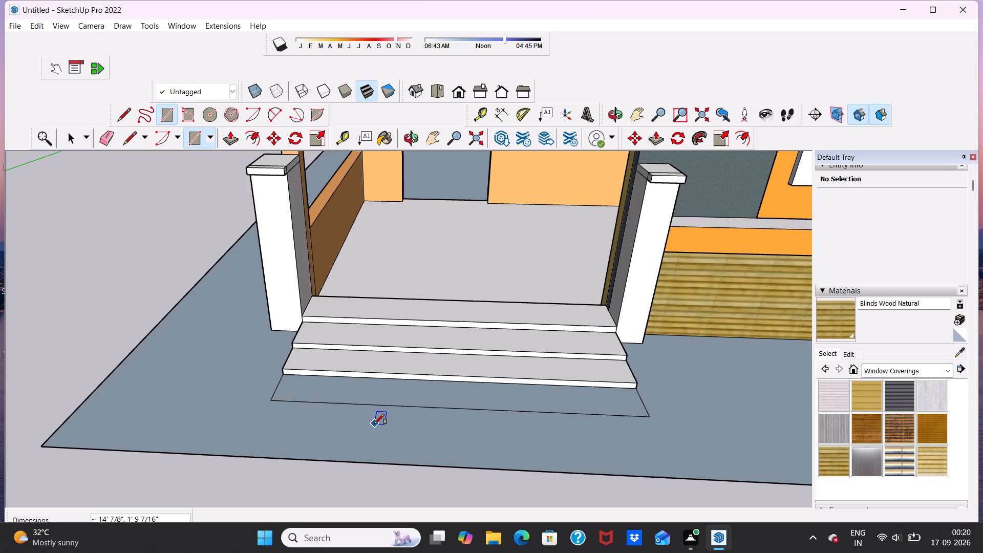
key("space")
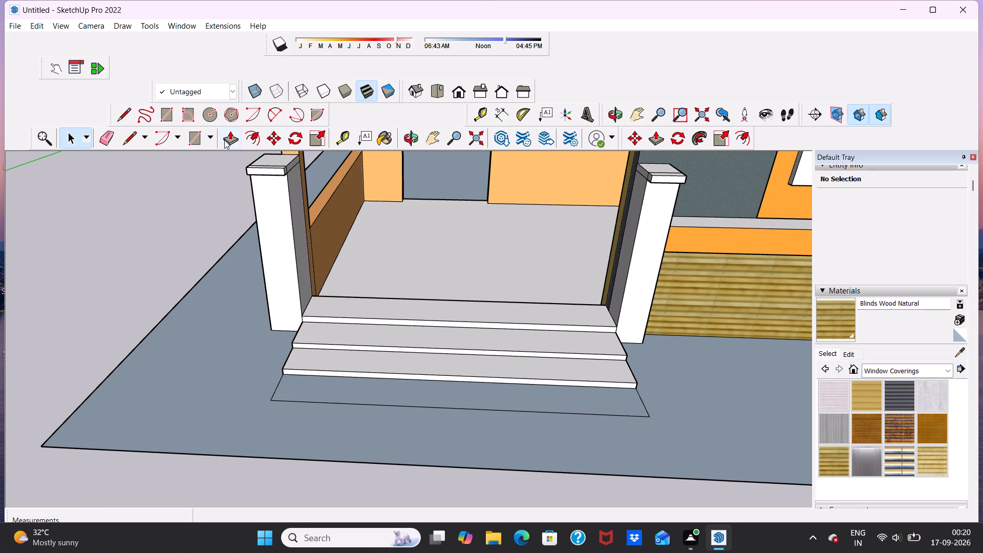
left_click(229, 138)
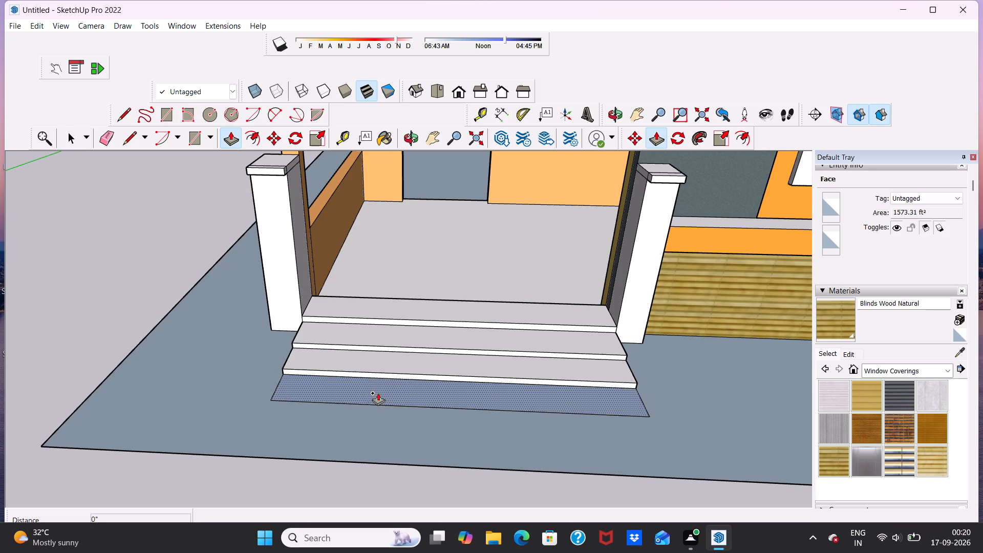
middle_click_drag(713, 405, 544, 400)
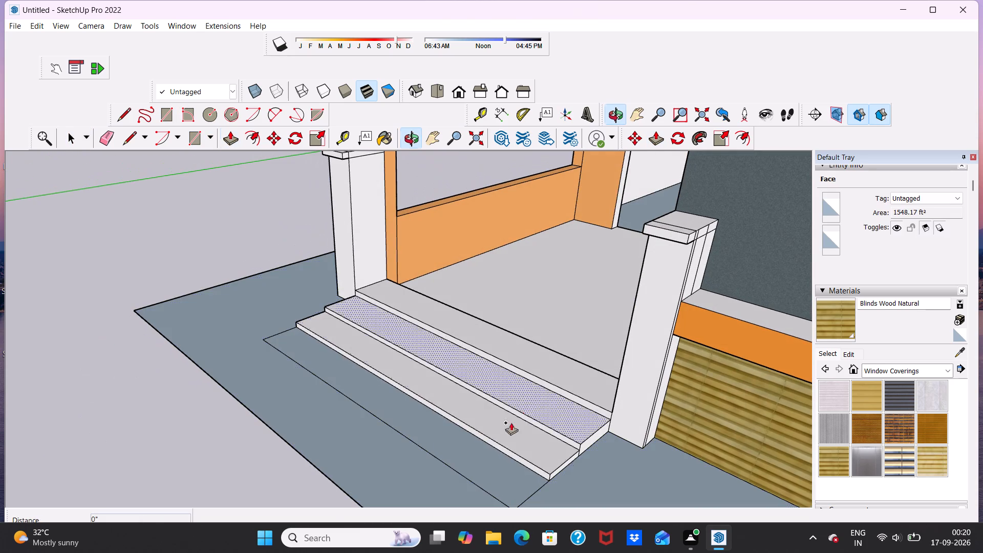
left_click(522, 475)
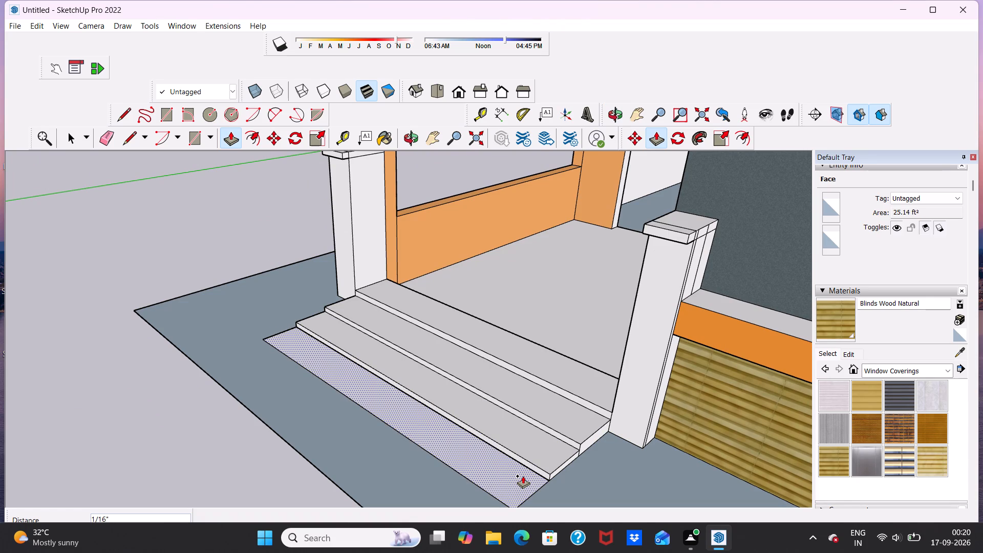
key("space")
Push/Pull the middle entrance step's tread up about 3 7/16", level with the top tread.
scroll(555, 461, "up", 3)
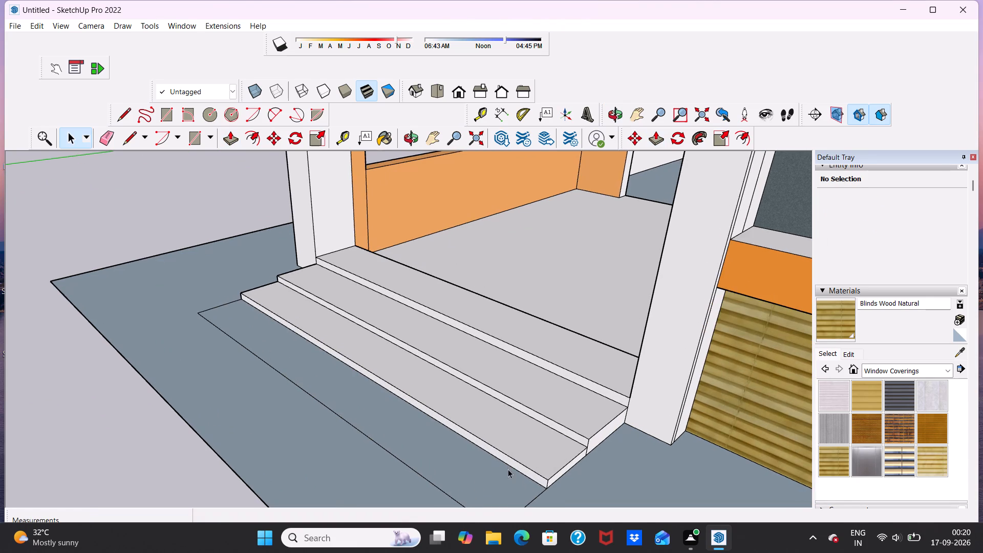
middle_click_drag(508, 469, 508, 422)
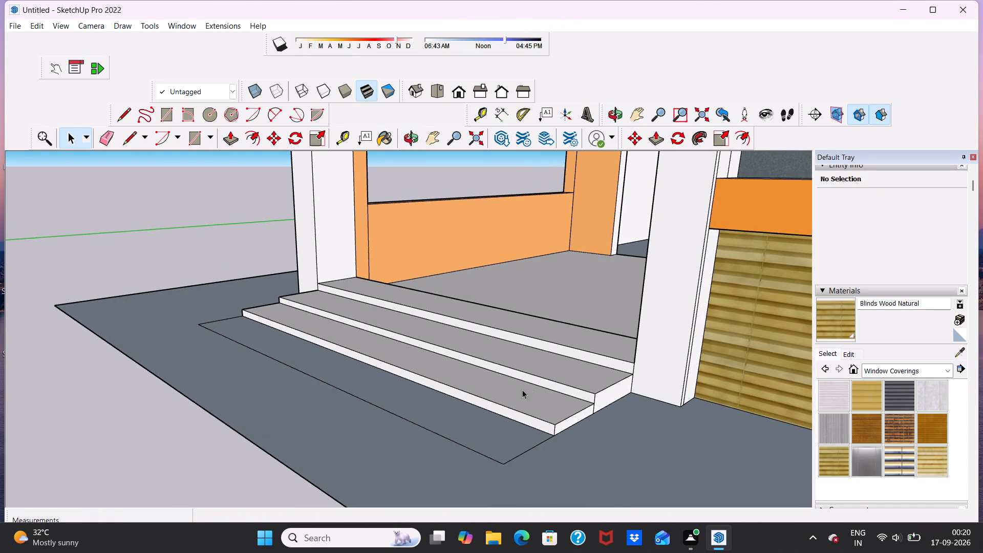
scroll(568, 374, "up", 2)
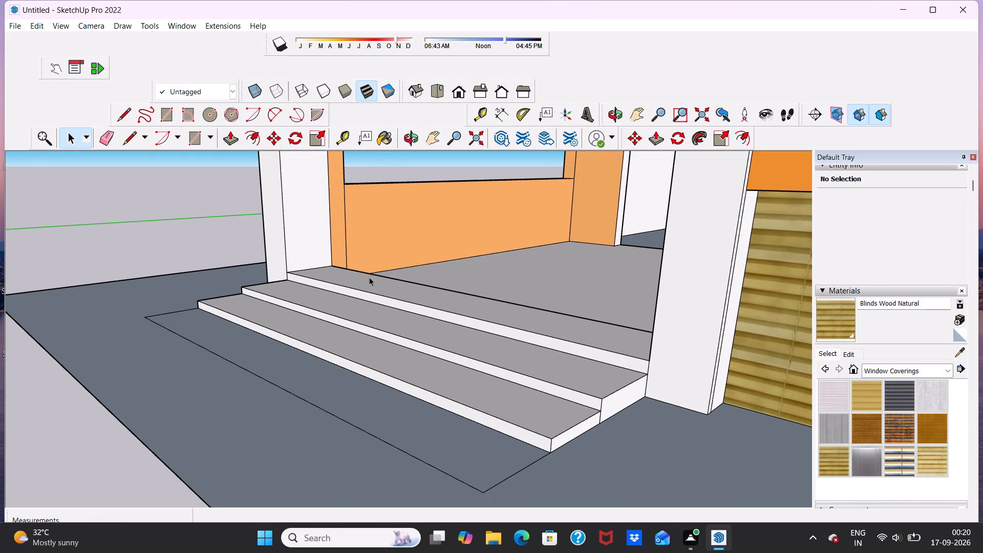
left_click(230, 136)
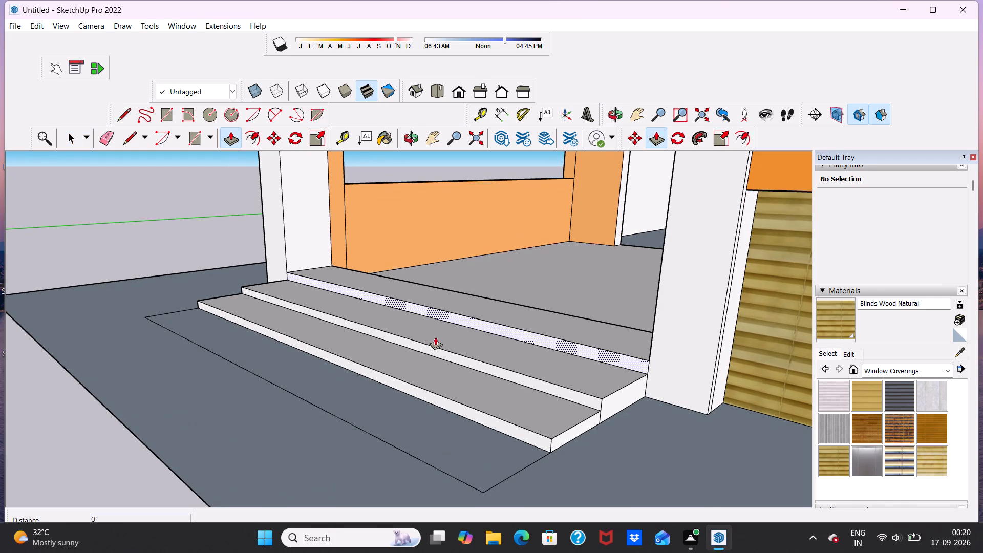
left_click(560, 368)
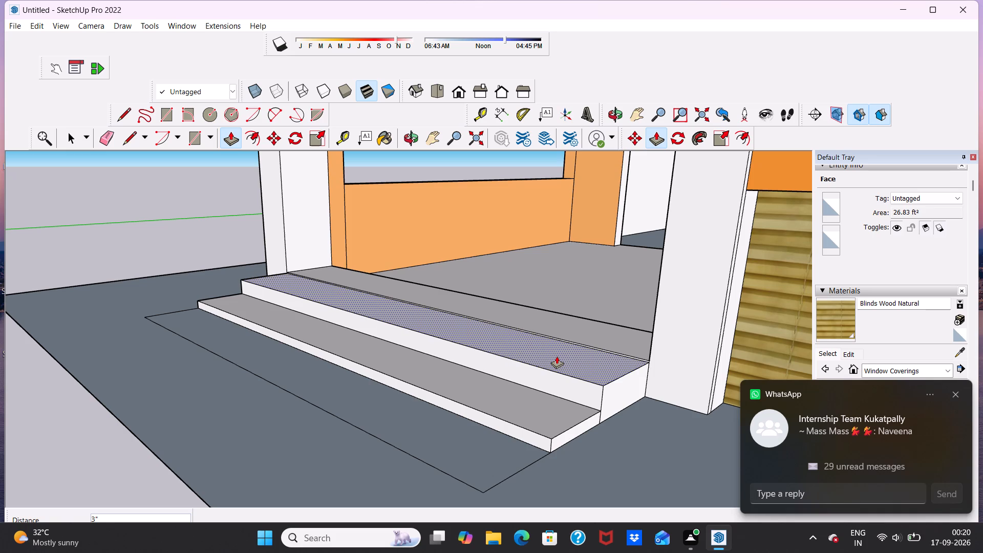
left_click(557, 355)
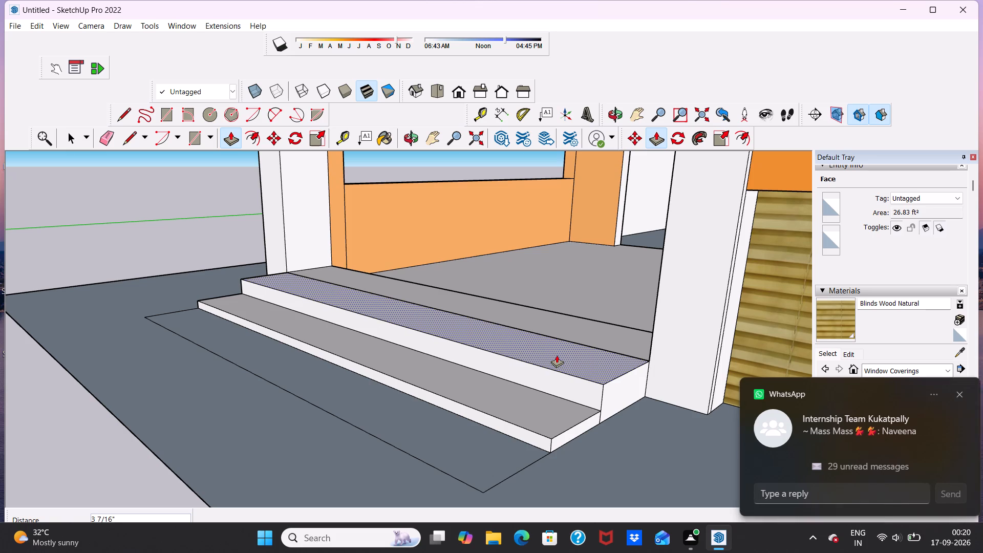
Push/Pull the tread of the step below it up about 3".
left_click(547, 407)
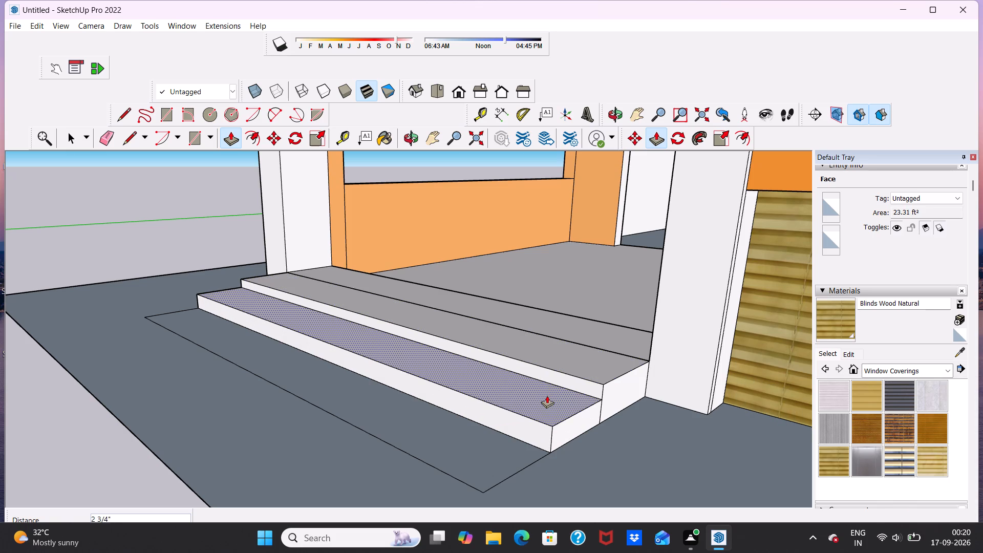
left_click(547, 394)
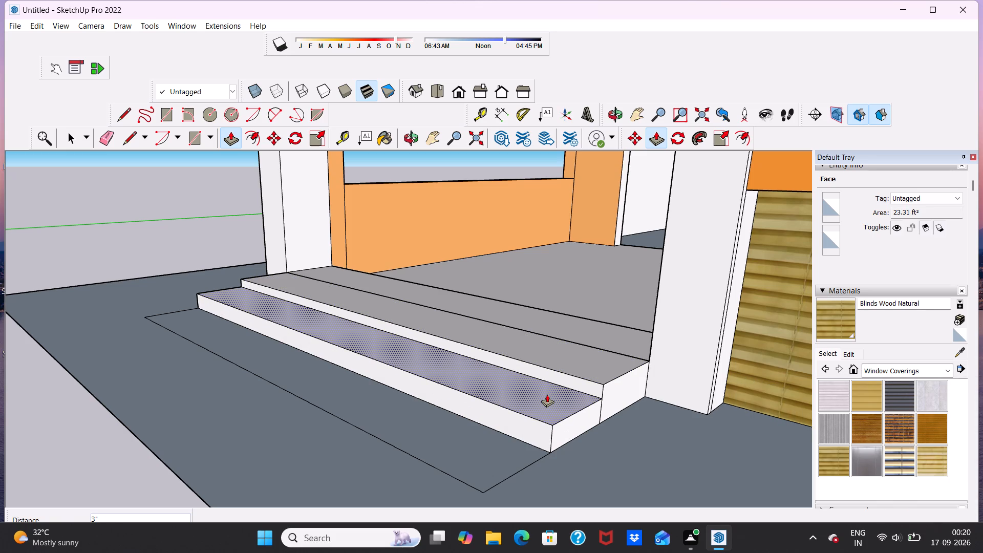
Push/Pull the new ground rectangle up about 3 15/16" to form an additional bottom step.
left_click(490, 455)
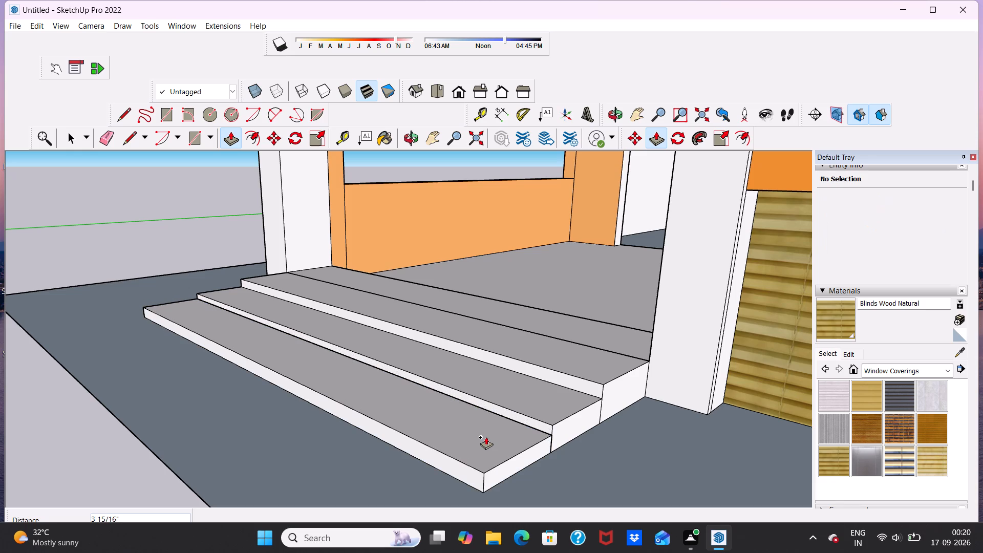
left_click(486, 437)
key("space")
Examine the reworked entrance steps from the front and from farther away.
scroll(518, 402, "down", 8)
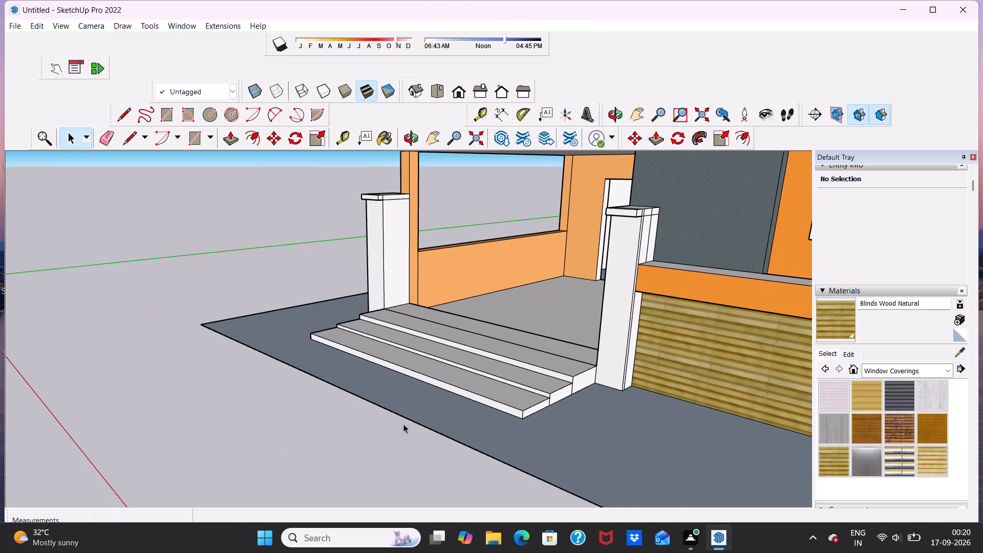
middle_click_drag(403, 426, 580, 492)
scroll(501, 401, "down", 3)
middle_click_drag(505, 403, 503, 366)
scroll(502, 377, "up", 9)
scroll(502, 377, "down", 4)
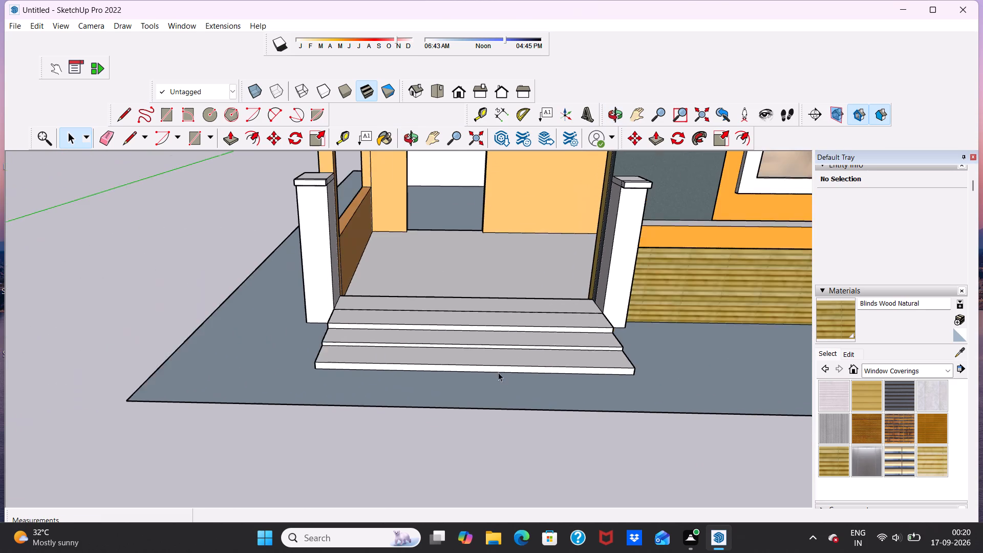
scroll(498, 372, "down", 5)
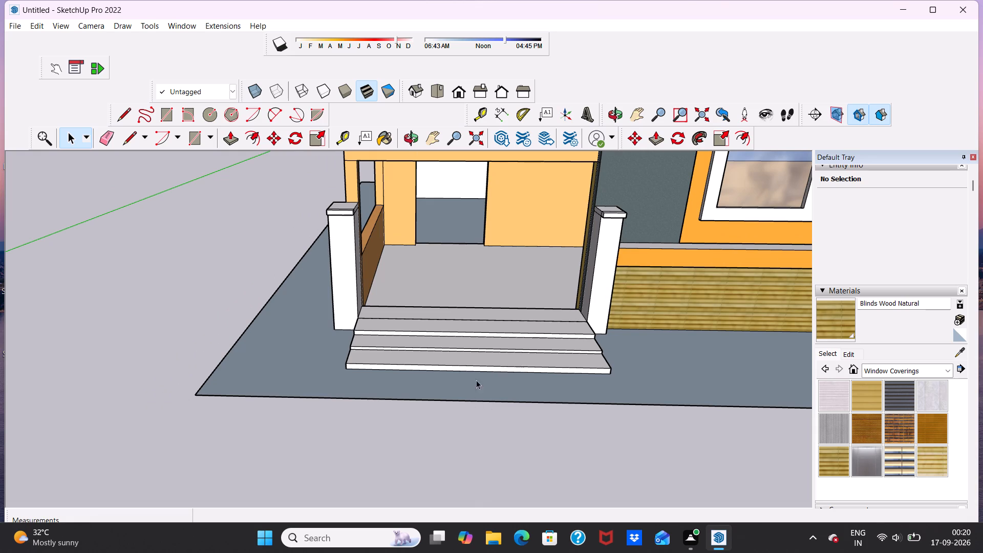
Examine the carport entrance, its steps and flanking posts from above and from the front at several distances.
scroll(547, 345, "down", 2)
scroll(583, 342, "up", 6)
scroll(583, 342, "down", 9)
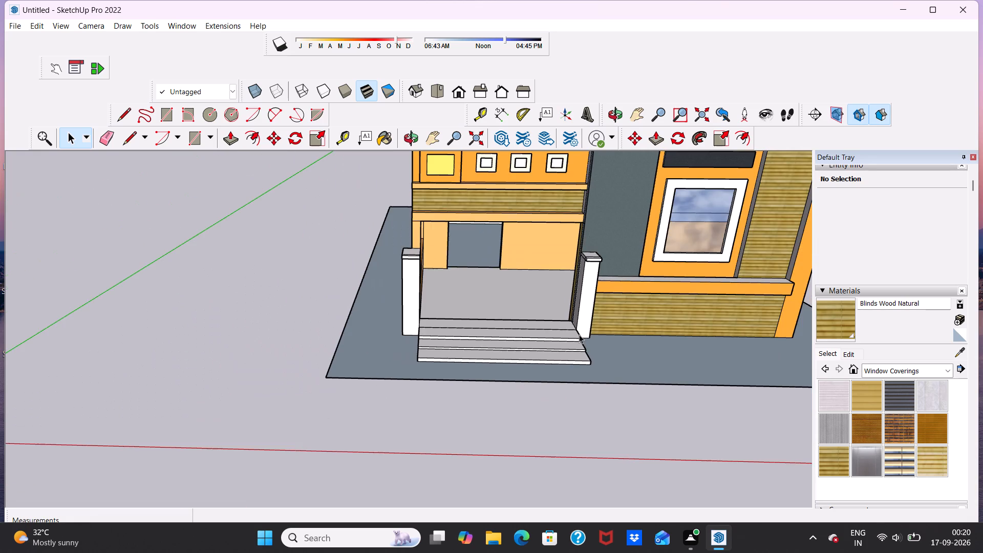
scroll(616, 301, "up", 4)
middle_click_drag(578, 328, 573, 262)
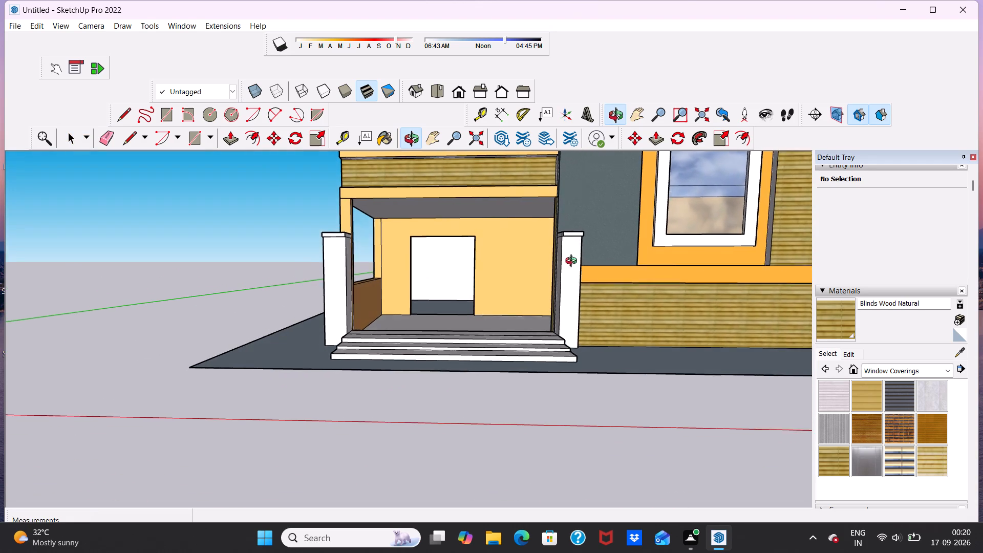
middle_click_drag(573, 262, 574, 262)
scroll(558, 266, "down", 6)
scroll(524, 258, "up", 4)
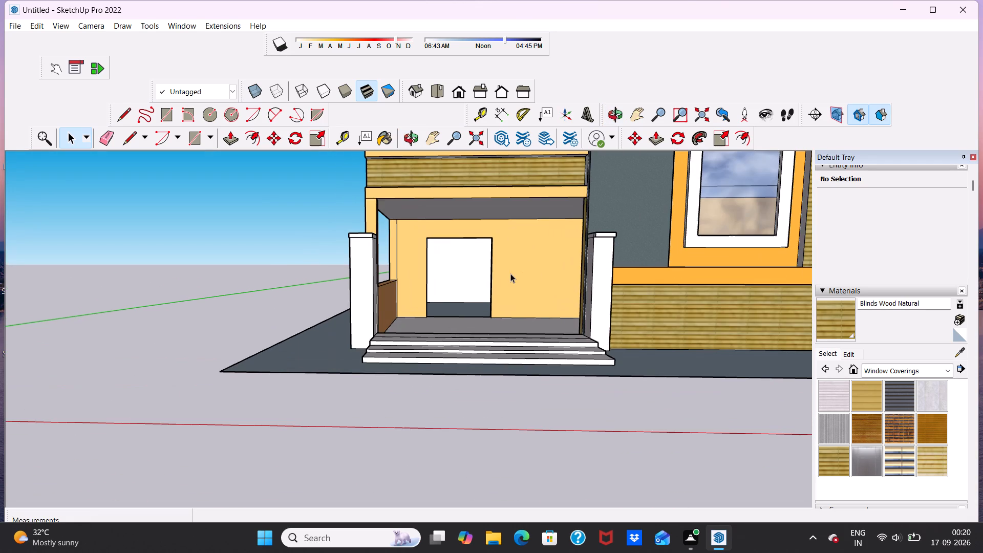
scroll(466, 198, "up", 2)
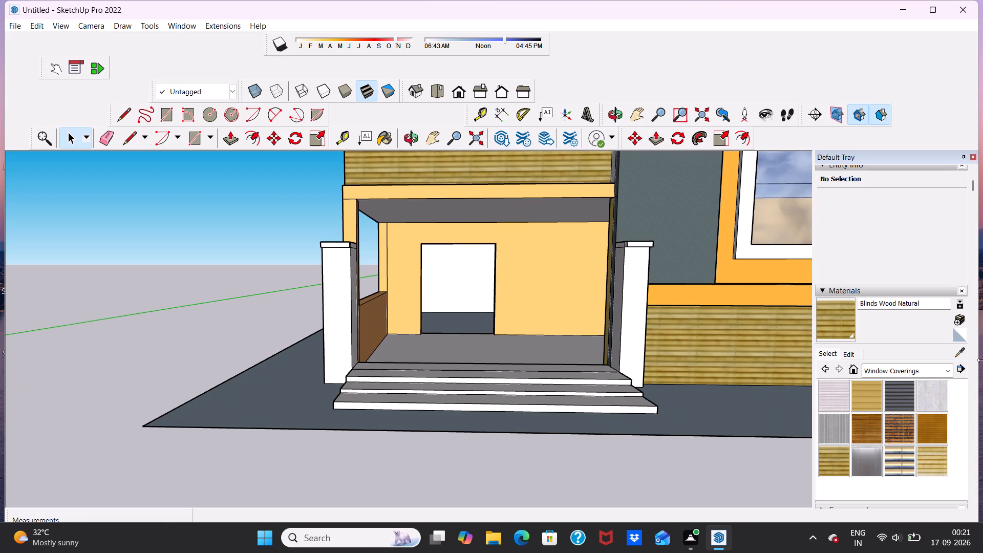
Paint the carport ceiling with Color D04 from the Colors material collection.
left_click(947, 368)
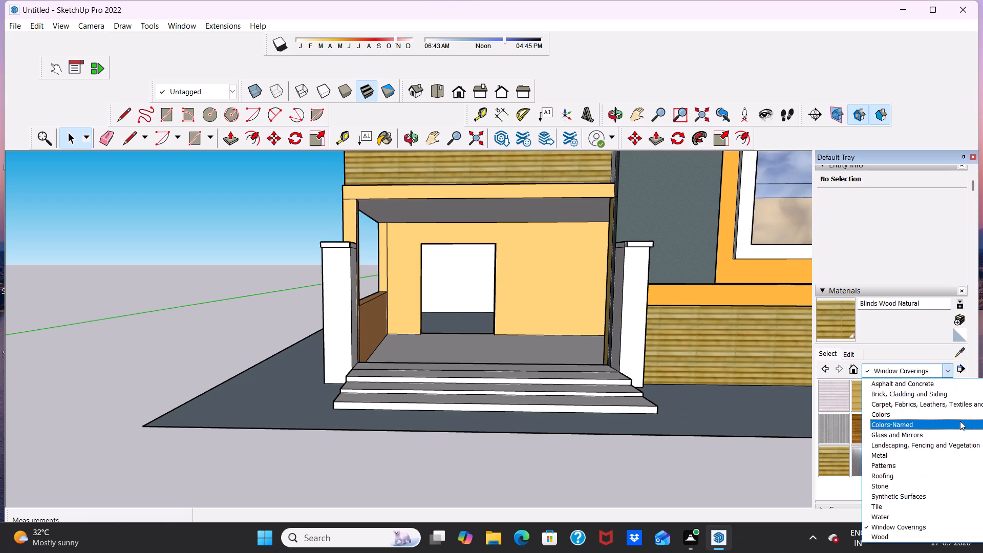
left_click(959, 414)
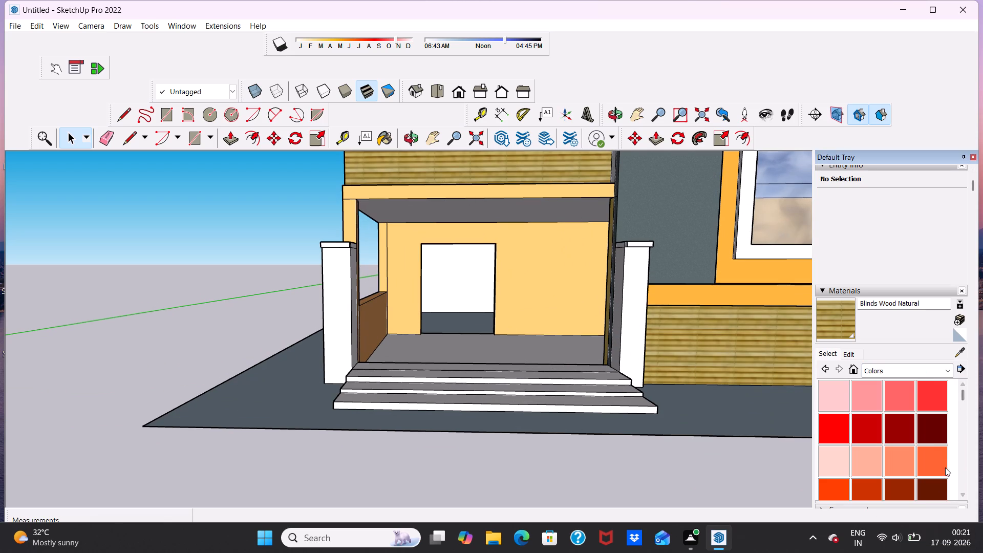
scroll(941, 463, "down", 2)
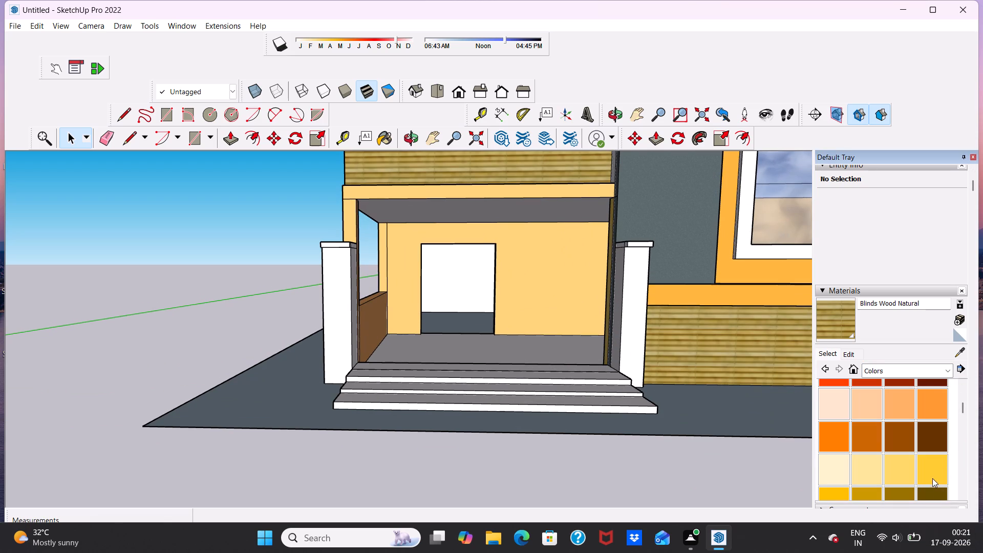
left_click(931, 463)
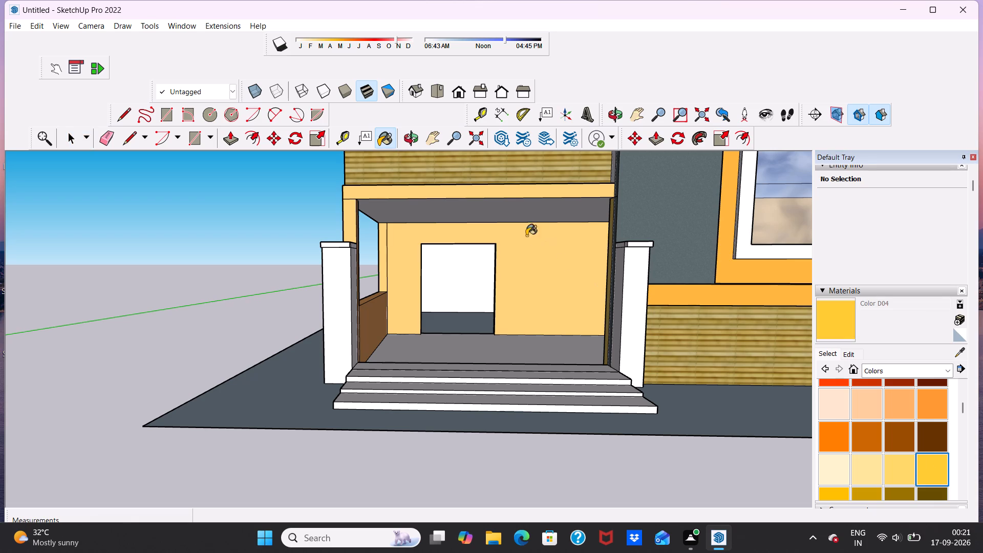
scroll(511, 197, "up", 3)
left_click(499, 207)
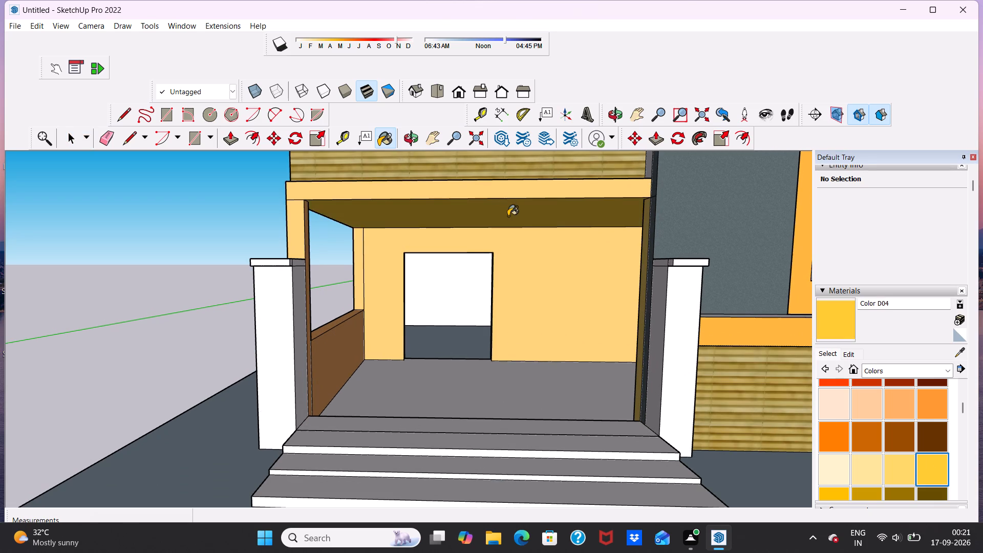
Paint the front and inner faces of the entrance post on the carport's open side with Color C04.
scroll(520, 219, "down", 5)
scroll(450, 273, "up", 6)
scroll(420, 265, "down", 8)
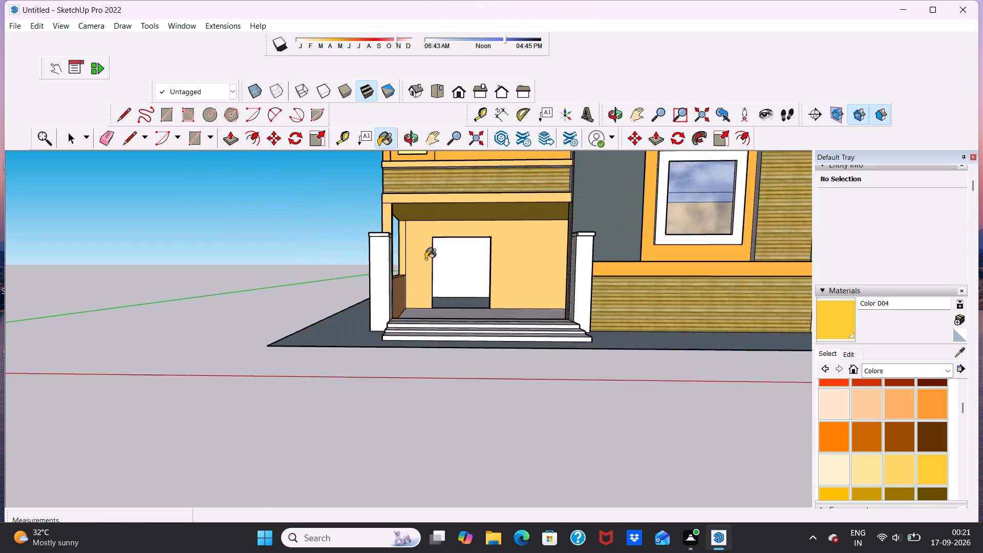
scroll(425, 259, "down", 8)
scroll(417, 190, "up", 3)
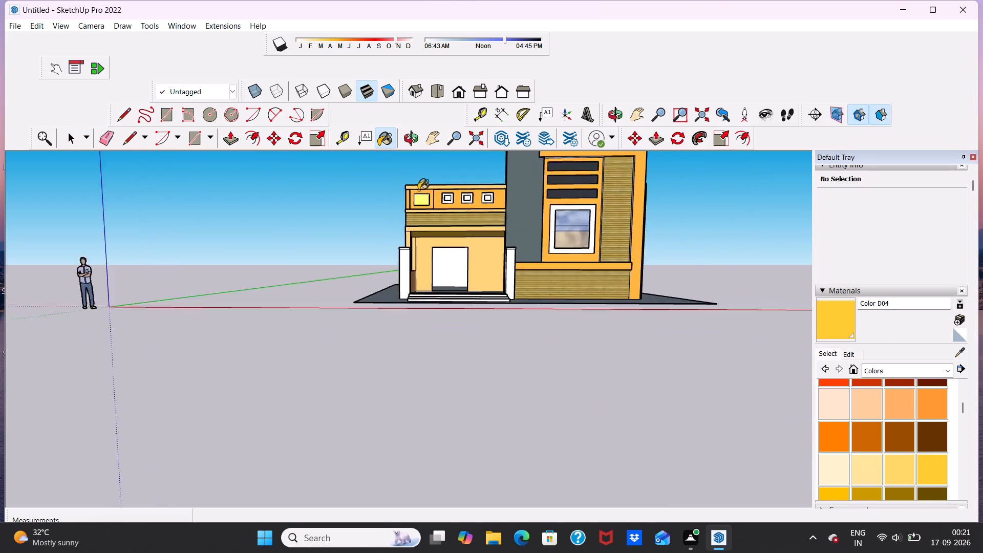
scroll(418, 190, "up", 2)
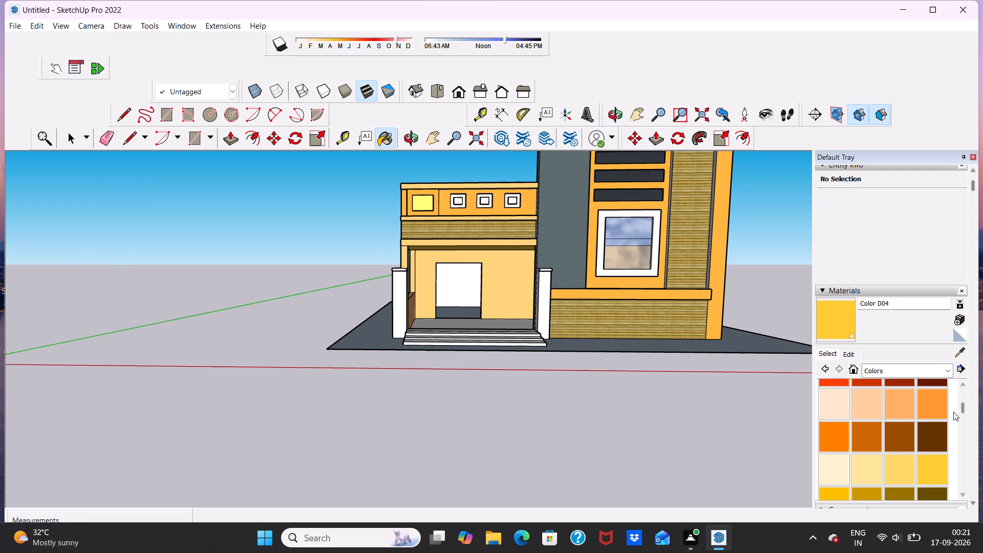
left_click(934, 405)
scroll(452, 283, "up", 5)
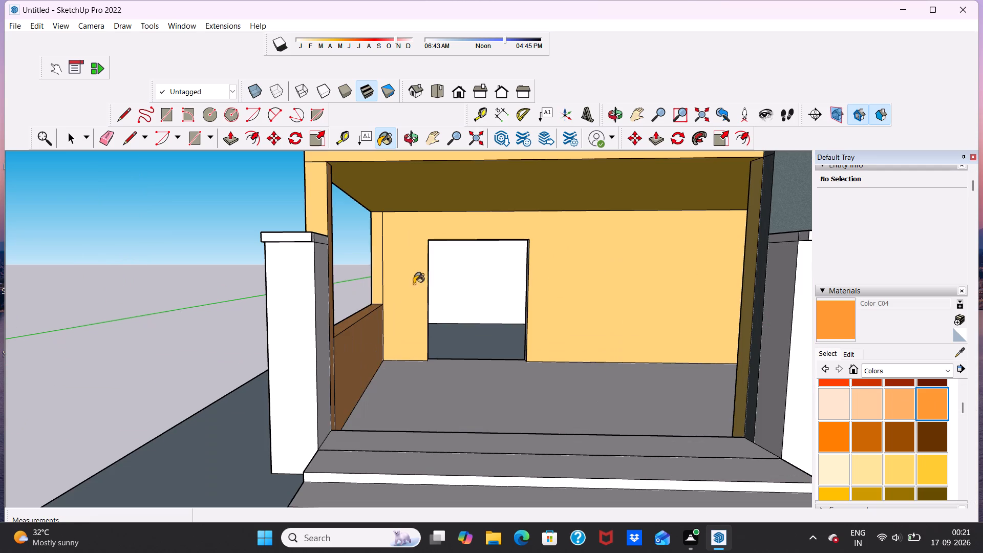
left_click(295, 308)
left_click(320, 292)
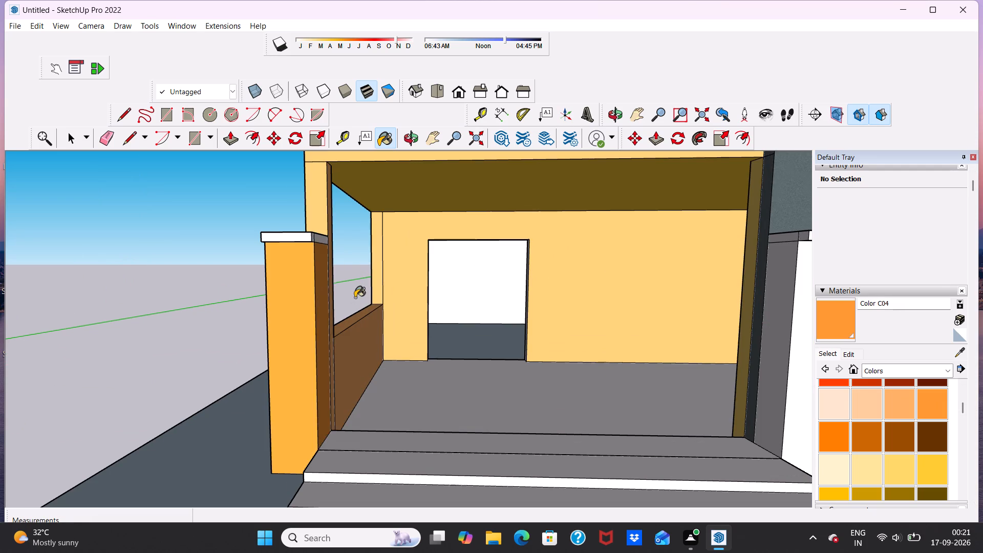
Paint the front and inner faces of the entrance post on the carport's open side with Color D03.
scroll(355, 297, "down", 11)
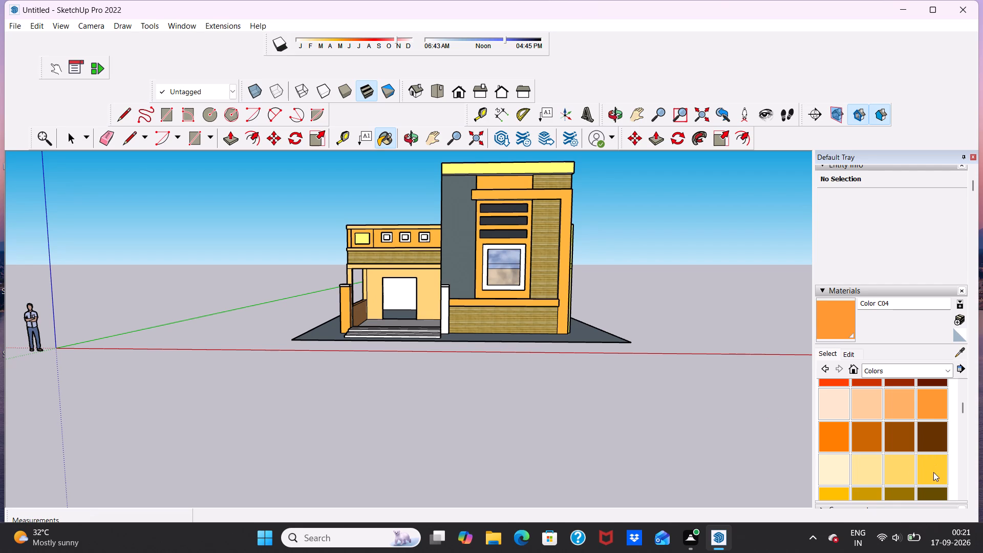
left_click(906, 467)
scroll(325, 306, "up", 6)
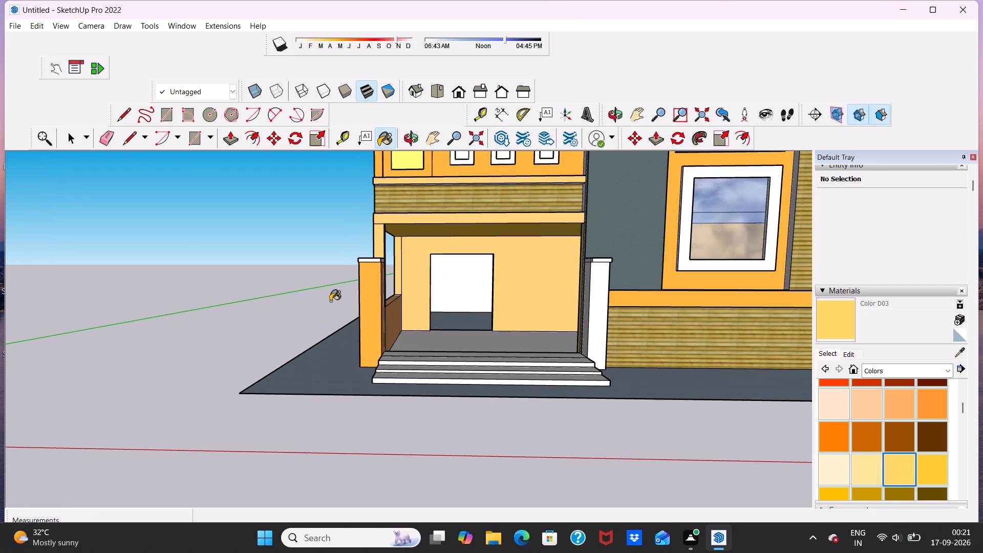
left_click(363, 290)
scroll(387, 294, "up", 8)
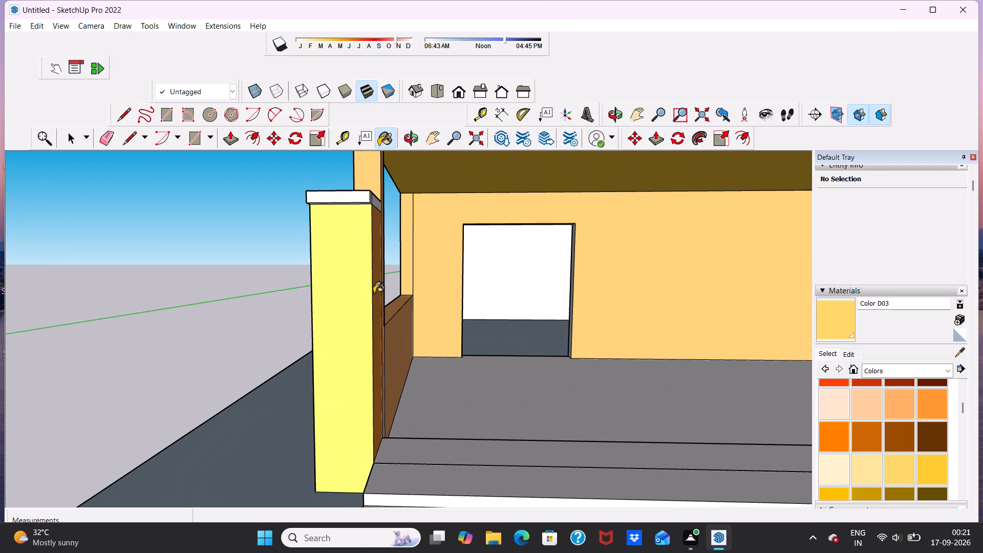
left_click(374, 293)
Paint the front, inner and outer faces of the entrance post beside the dark grey wall with Color D03.
scroll(390, 289, "down", 10)
scroll(514, 302, "up", 5)
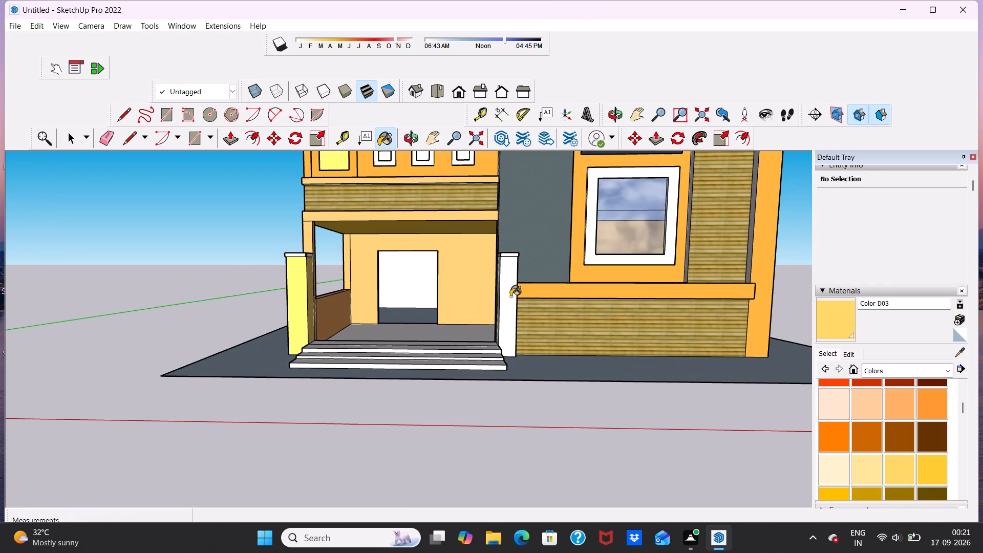
left_click(510, 296)
scroll(493, 287, "up", 6)
middle_click_drag(492, 286, 551, 295)
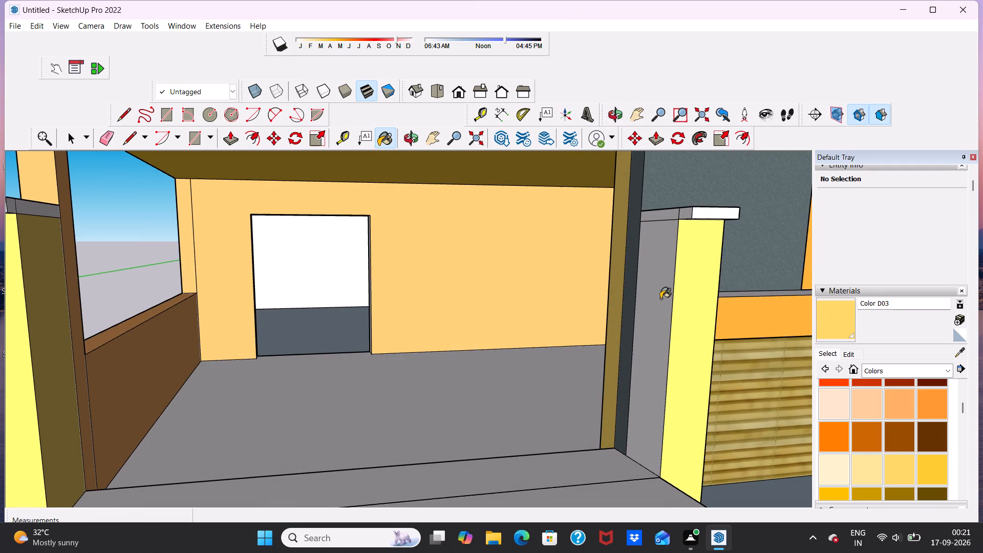
left_click(660, 299)
scroll(671, 289, "down", 7)
middle_click_drag(719, 271, 460, 301)
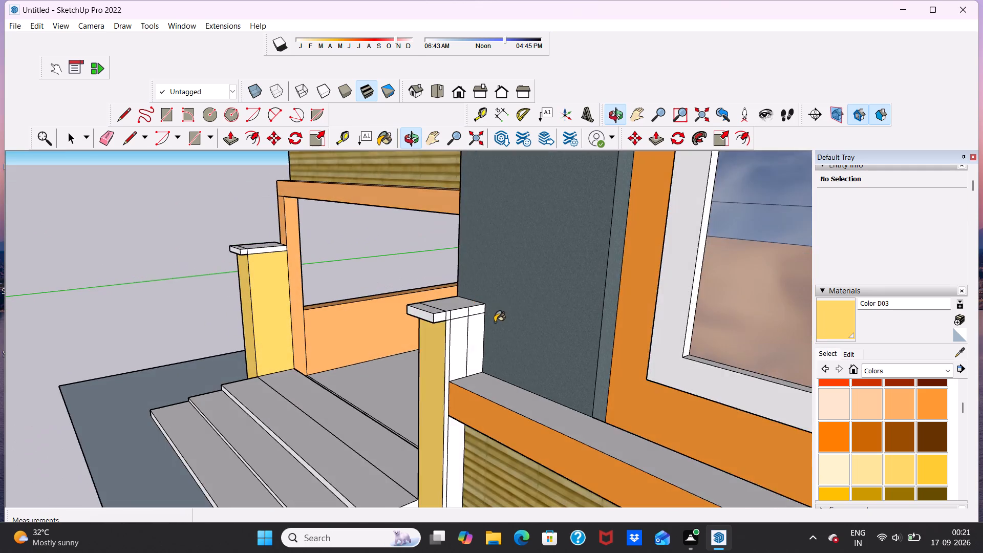
scroll(495, 323, "up", 4)
left_click(425, 343)
left_click(474, 337)
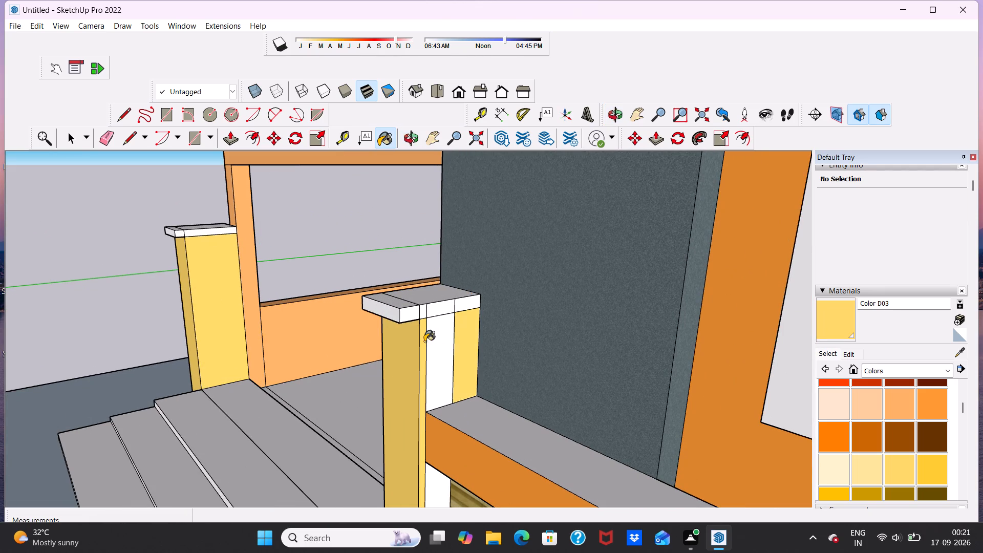
left_click(444, 342)
Paint the top, front and outer edges of that post's cap with Color D03.
left_click(442, 311)
left_click(462, 308)
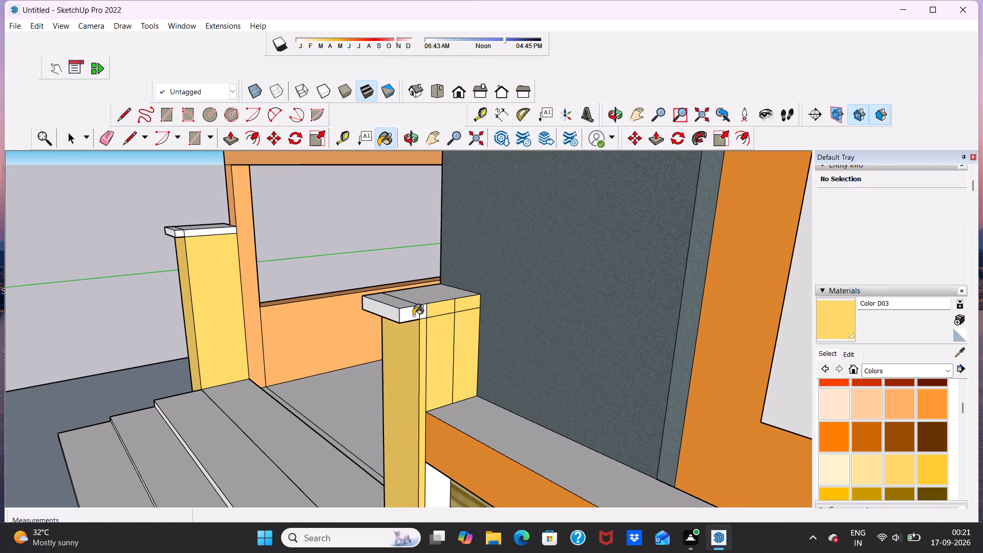
left_click(408, 317)
left_click(395, 299)
left_click(412, 298)
scroll(393, 317, "up", 4)
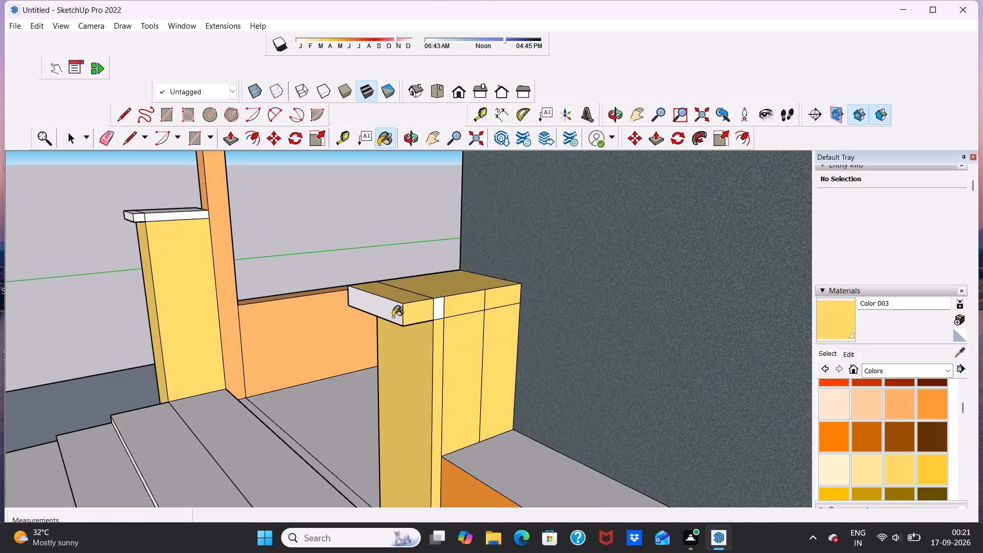
left_click(393, 317)
left_click(440, 307)
Paint the top surface of the projecting orange wall band below the large window with Color D03.
scroll(451, 300, "down", 14)
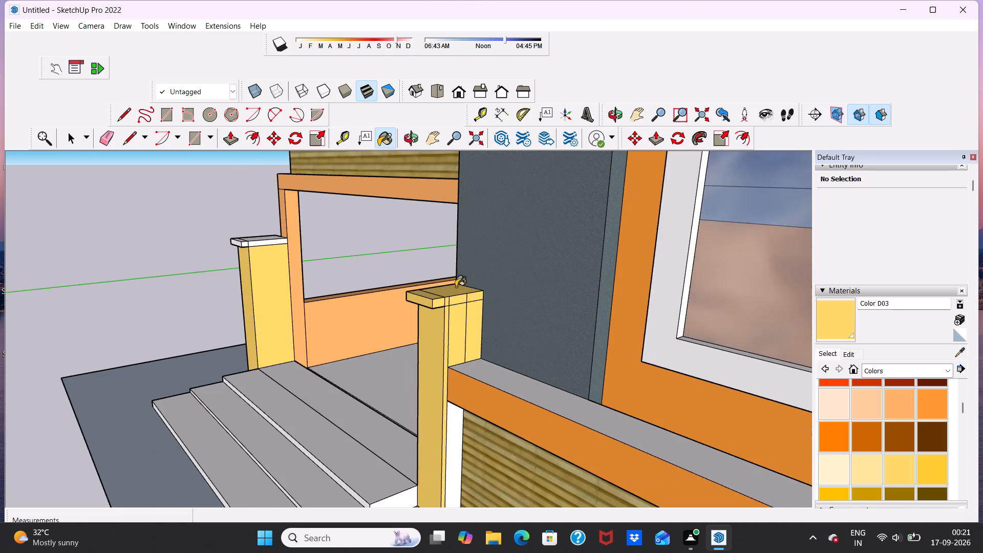
scroll(456, 287, "down", 2)
scroll(514, 348, "up", 5)
left_click(514, 348)
Paint the white post side below the wall band and the inner edge faces of that post's cap with Color D03.
scroll(405, 369, "up", 5)
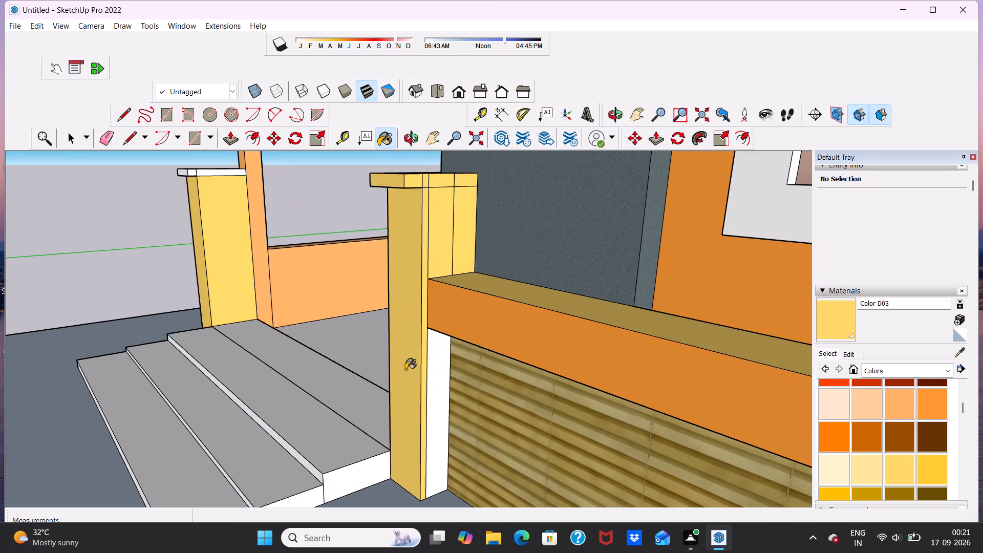
left_click(440, 370)
scroll(457, 358, "down", 13)
middle_click_drag(445, 331, 549, 326)
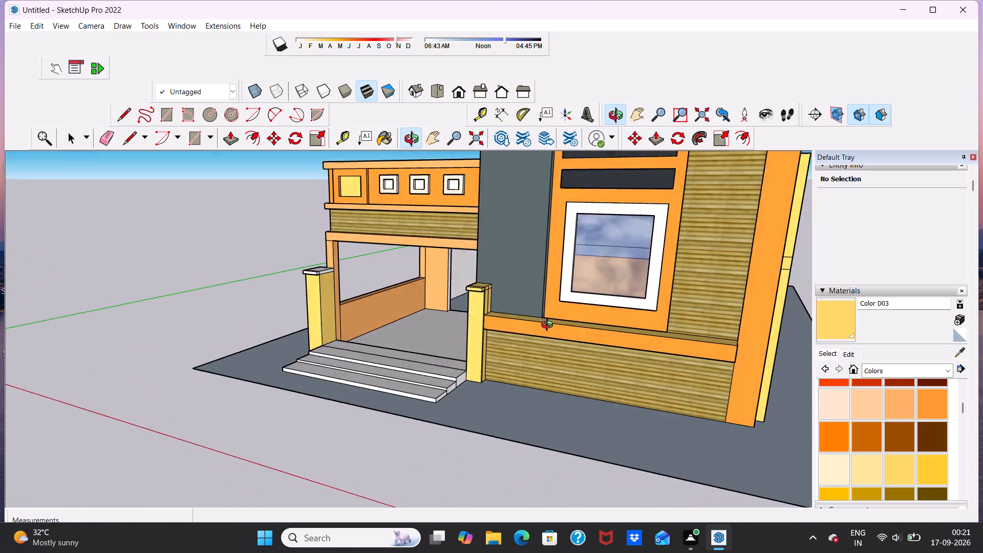
middle_click_drag(549, 326, 743, 321)
scroll(479, 298, "up", 13)
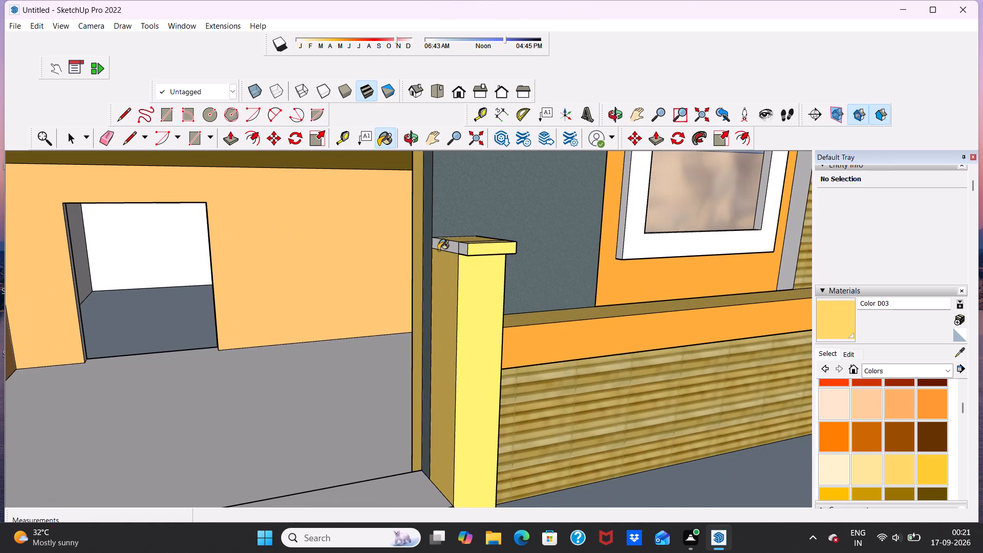
left_click(438, 248)
left_click(463, 250)
Paint the outer side and all visible cap faces of the entrance post on the carport's open side with Color D03.
scroll(496, 259, "down", 4)
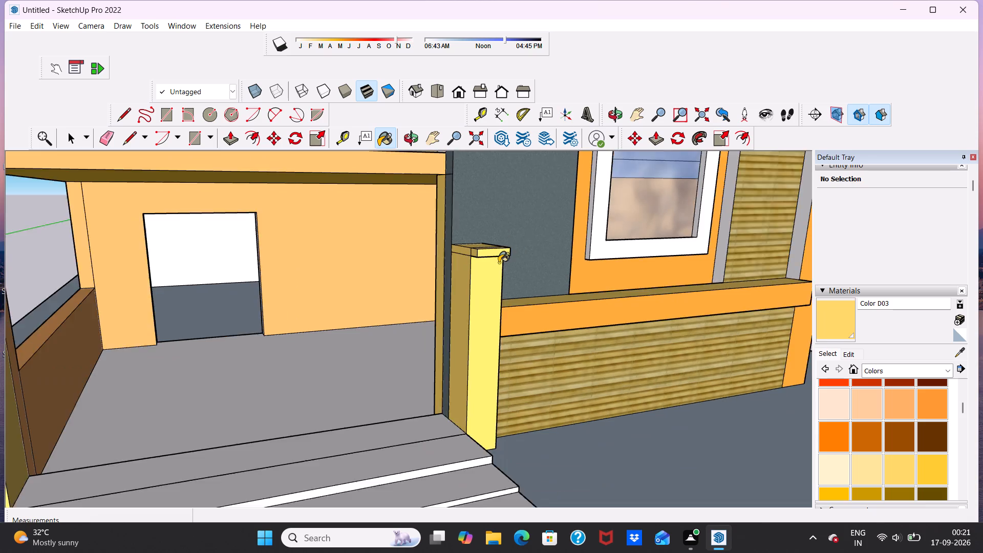
scroll(499, 263, "down", 9)
scroll(257, 267, "up", 11)
left_click(281, 301)
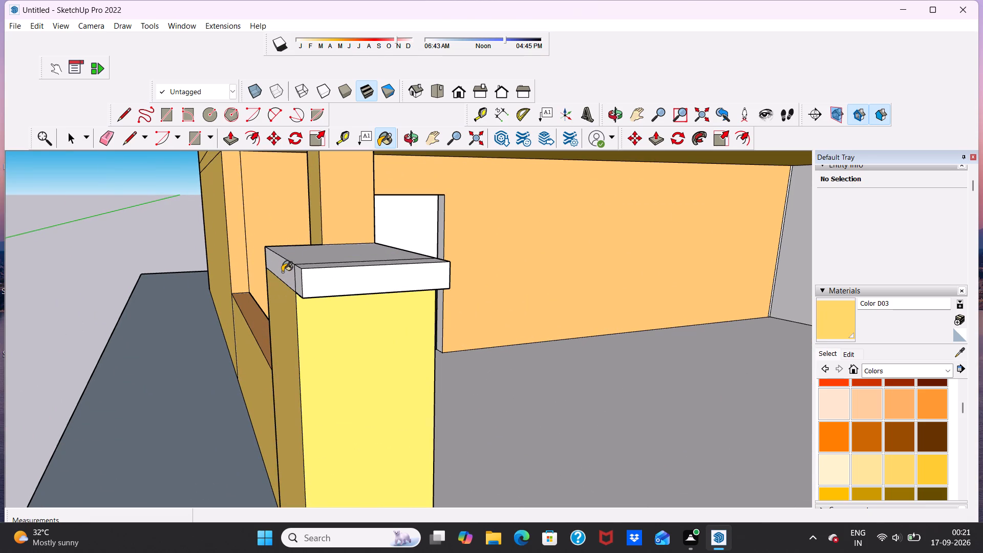
left_click(282, 272)
left_click(324, 284)
left_click(299, 278)
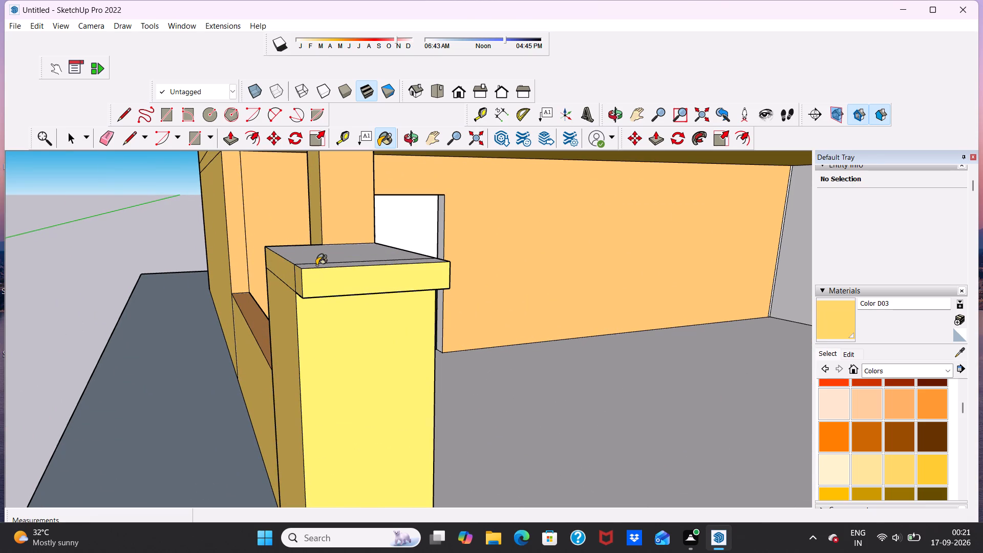
left_click(316, 265)
left_click(318, 257)
middle_click_drag(405, 260, 247, 260)
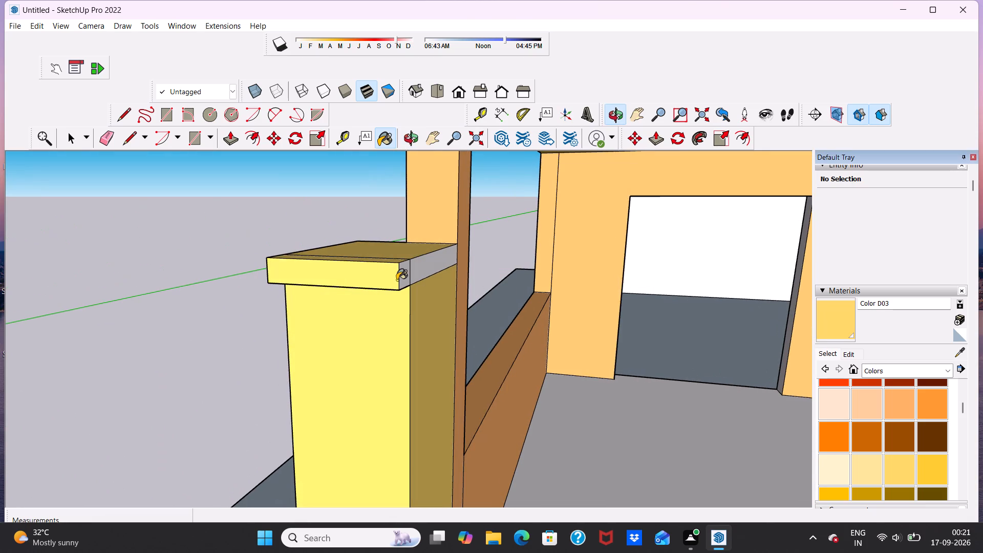
left_click(399, 278)
left_click(426, 271)
left_click(404, 275)
Examine the painted entrance posts and the whole front facade from close up and from farther away.
scroll(418, 266, "down", 6)
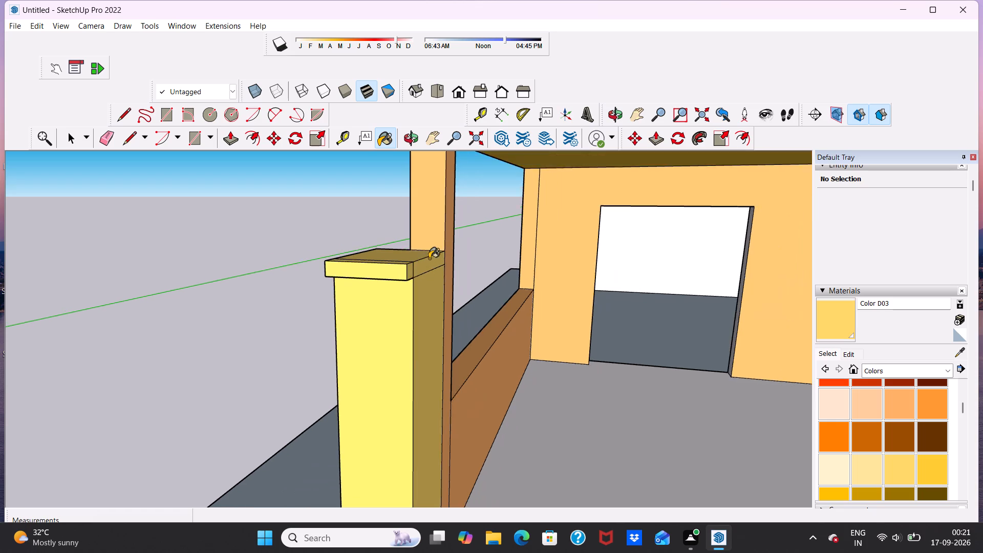
scroll(429, 259, "down", 14)
scroll(379, 337, "up", 3)
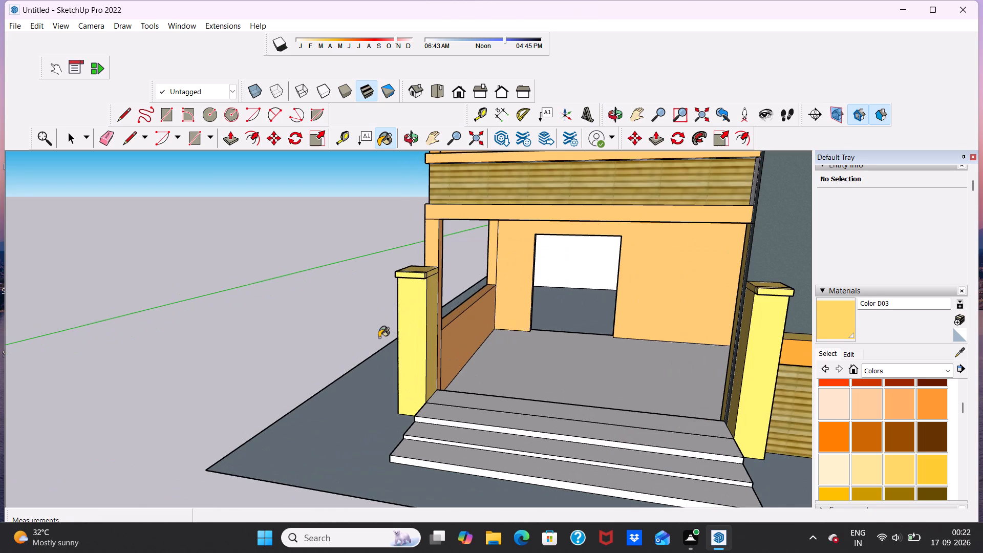
key("space")
scroll(386, 335, "down", 12)
middle_click_drag(412, 334, 489, 313)
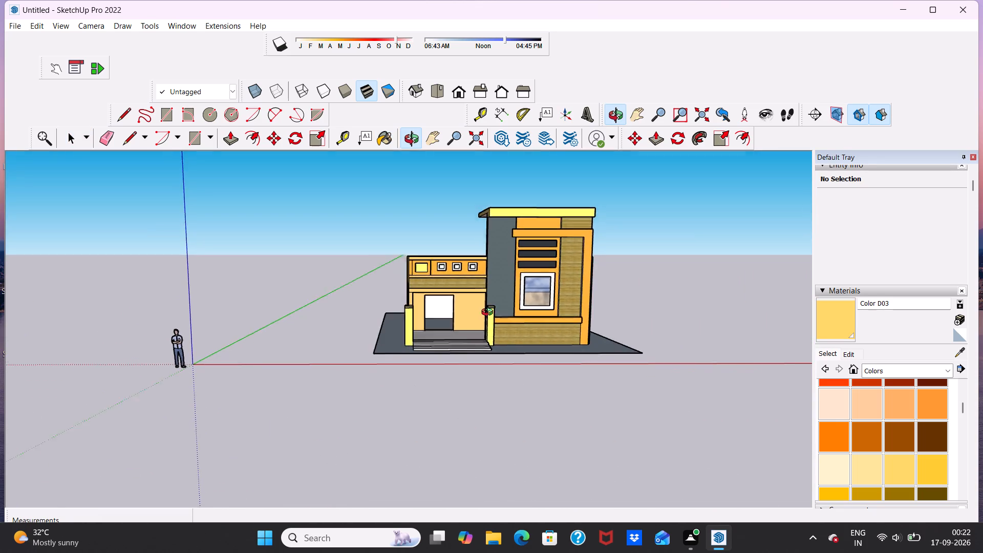
middle_click_drag(489, 313, 461, 315)
scroll(467, 327, "up", 6)
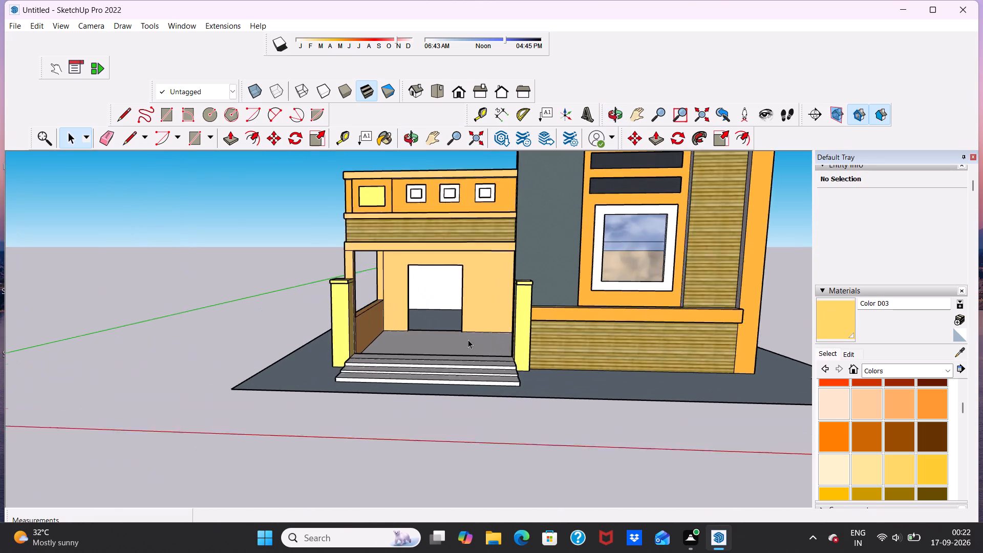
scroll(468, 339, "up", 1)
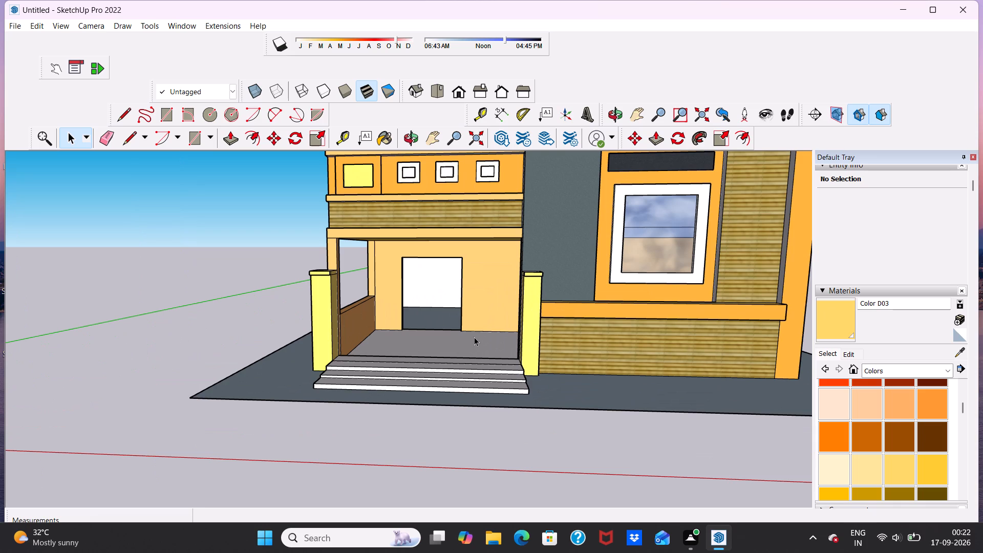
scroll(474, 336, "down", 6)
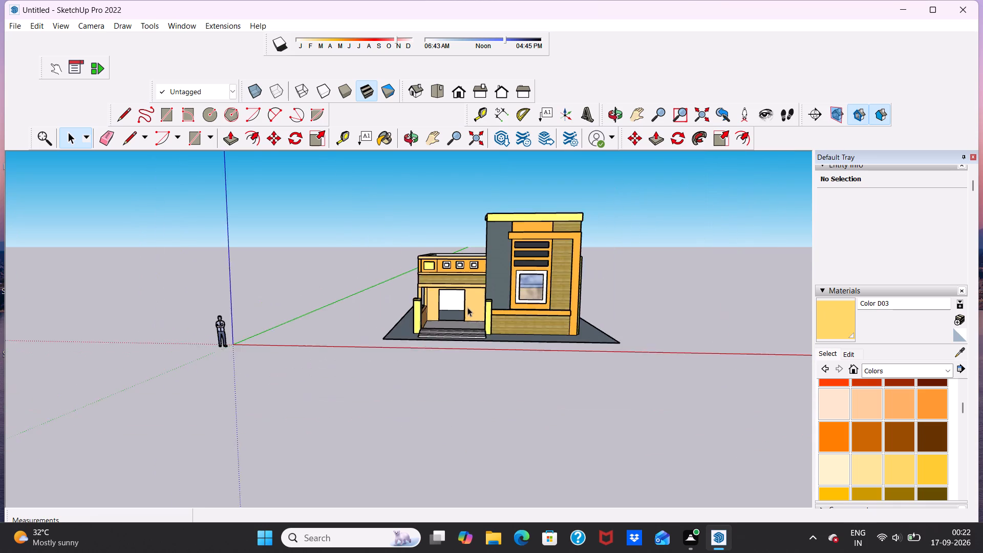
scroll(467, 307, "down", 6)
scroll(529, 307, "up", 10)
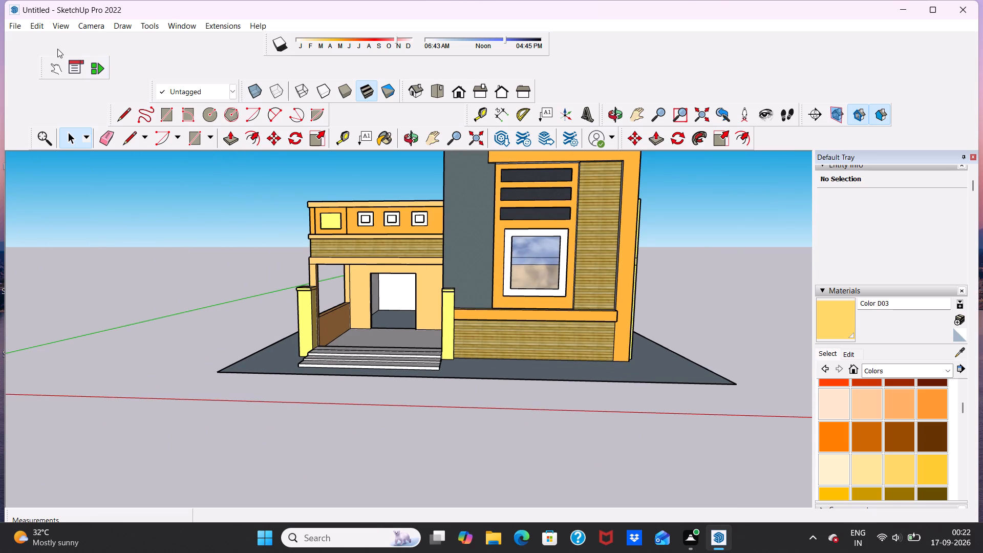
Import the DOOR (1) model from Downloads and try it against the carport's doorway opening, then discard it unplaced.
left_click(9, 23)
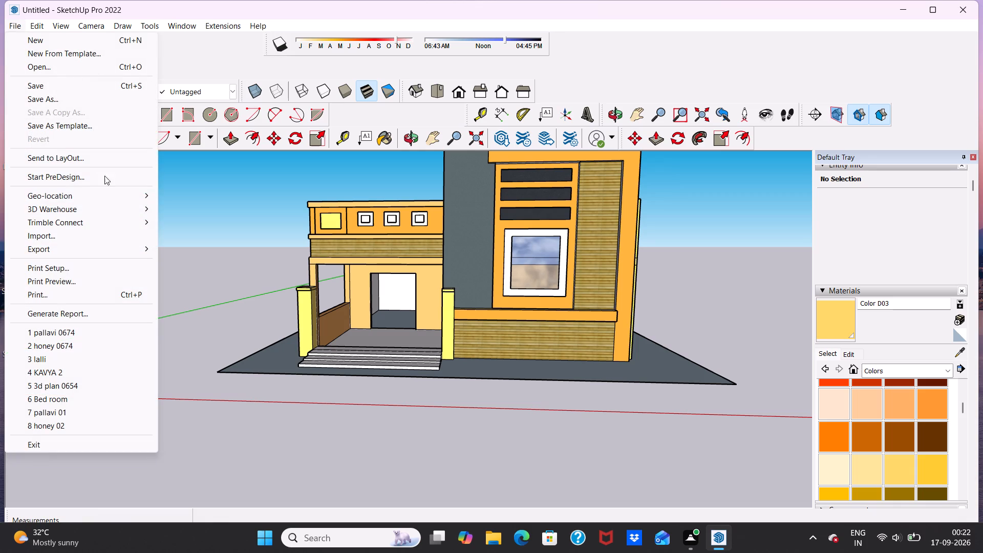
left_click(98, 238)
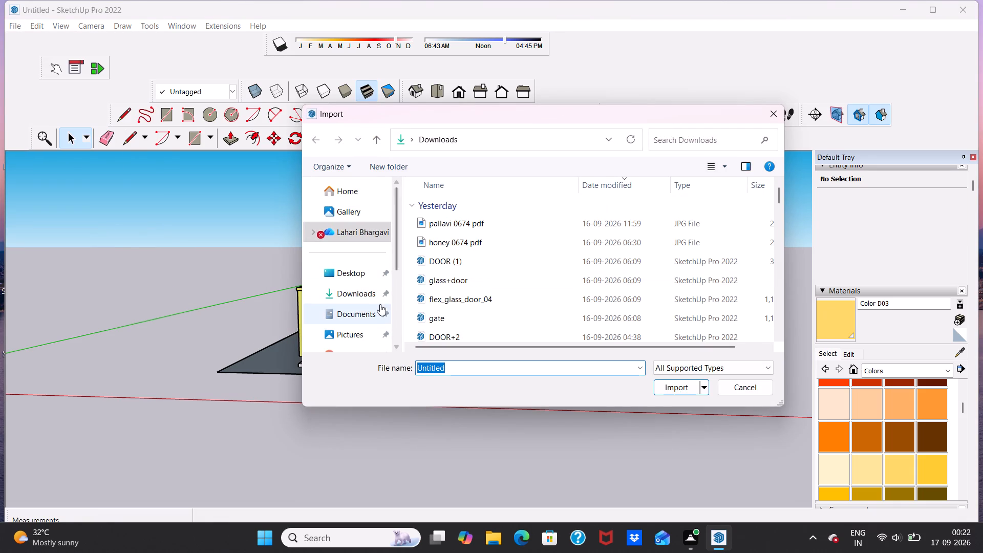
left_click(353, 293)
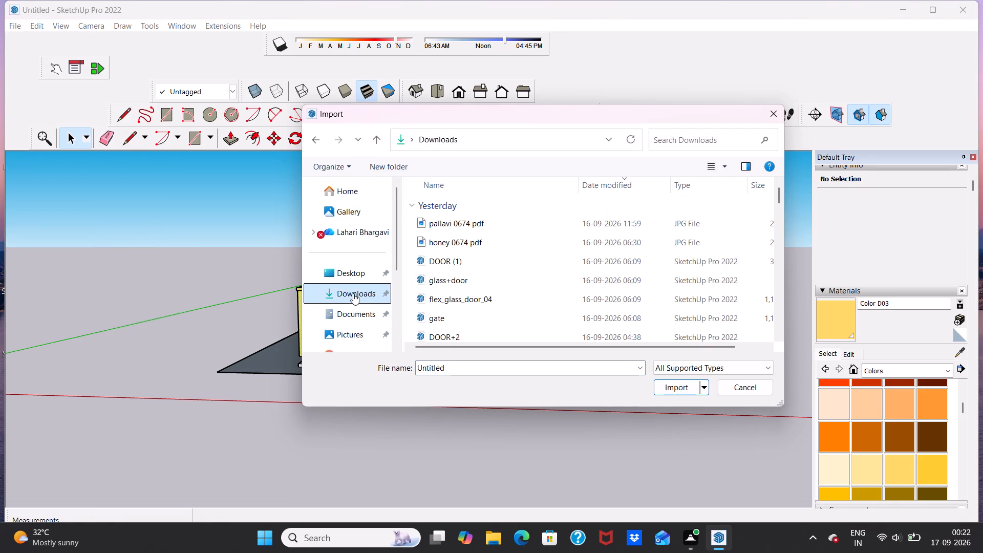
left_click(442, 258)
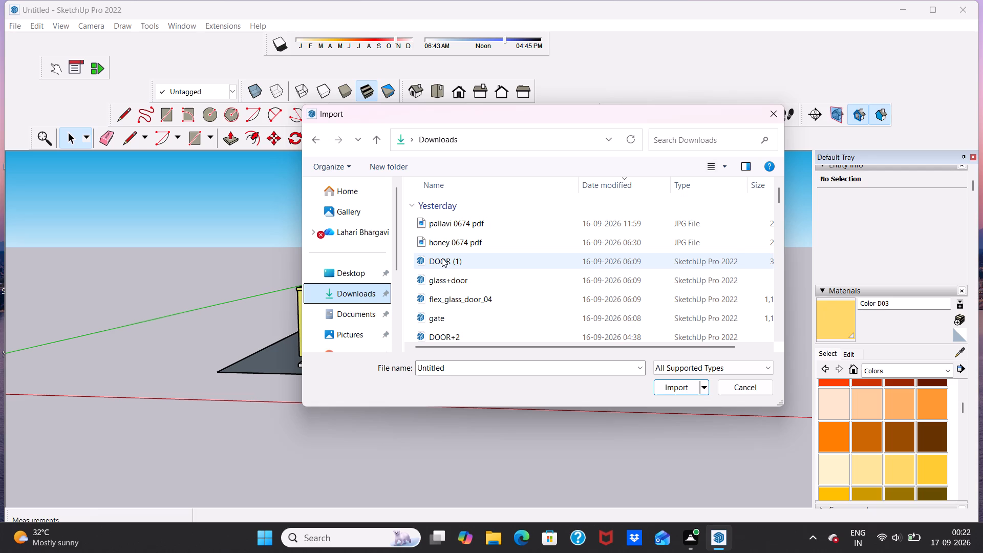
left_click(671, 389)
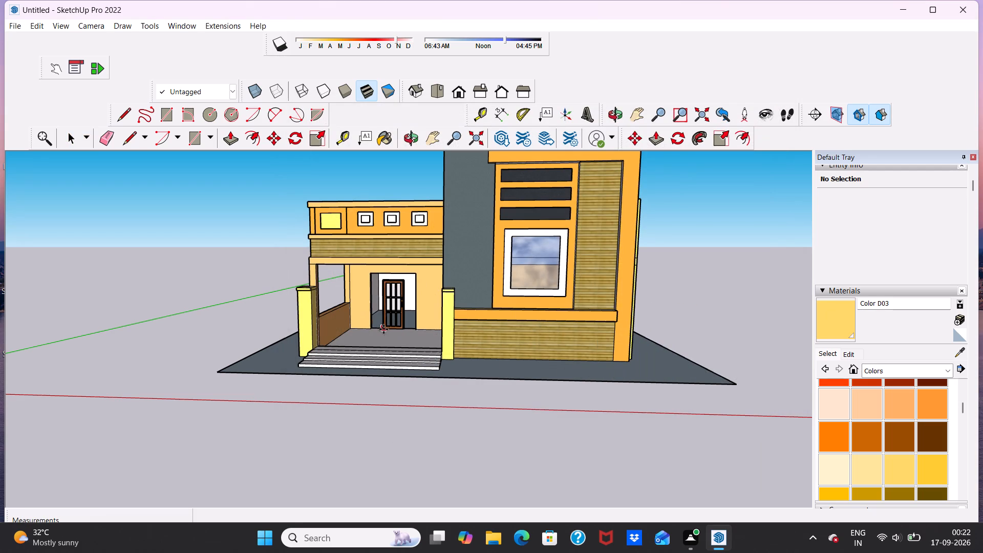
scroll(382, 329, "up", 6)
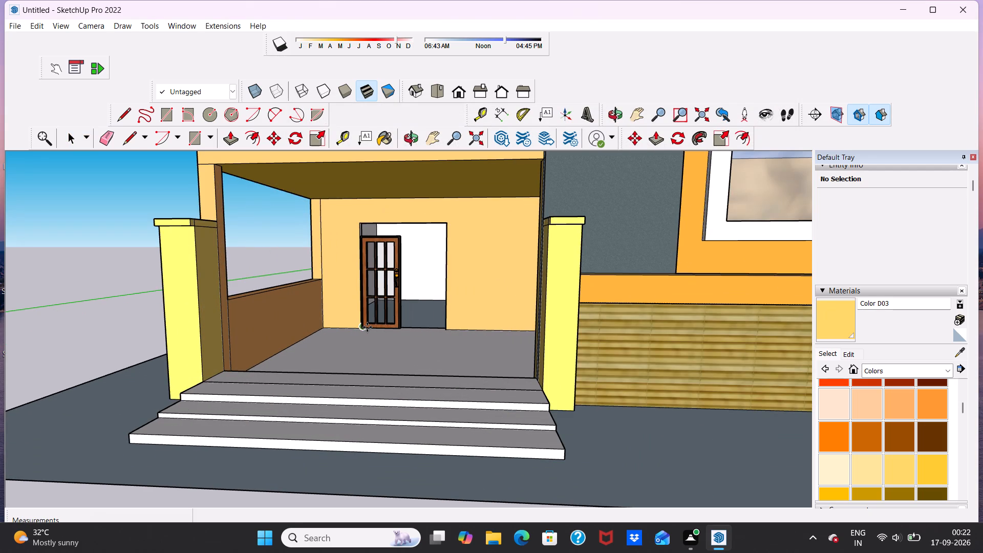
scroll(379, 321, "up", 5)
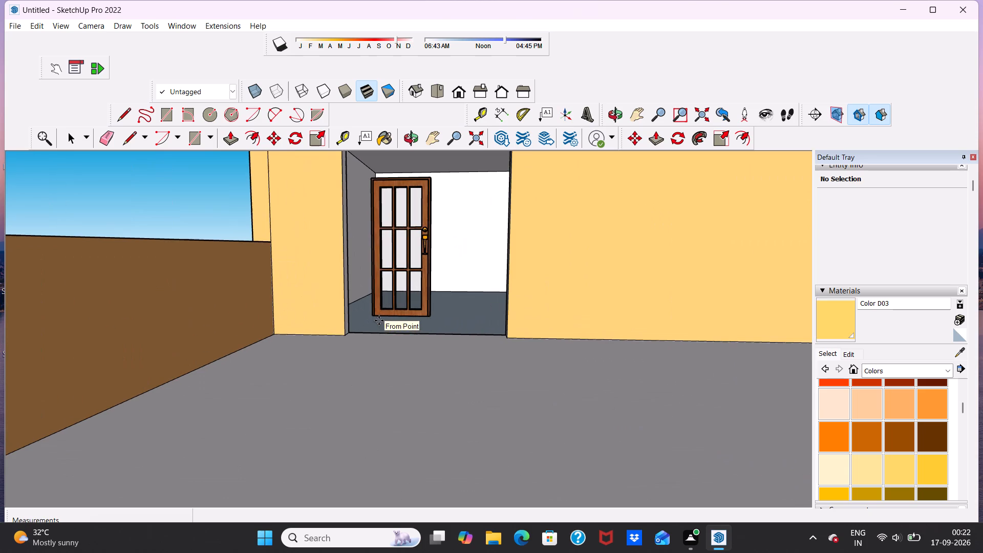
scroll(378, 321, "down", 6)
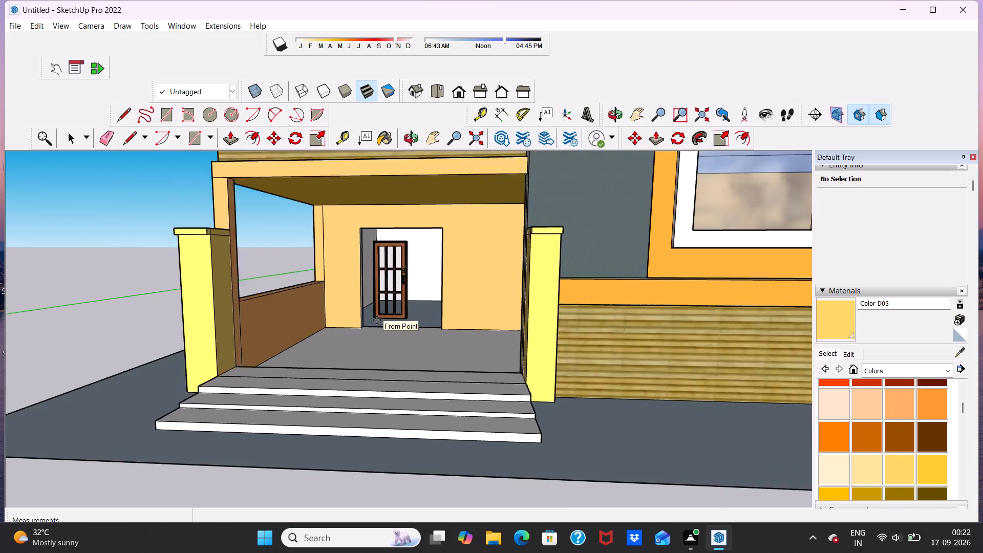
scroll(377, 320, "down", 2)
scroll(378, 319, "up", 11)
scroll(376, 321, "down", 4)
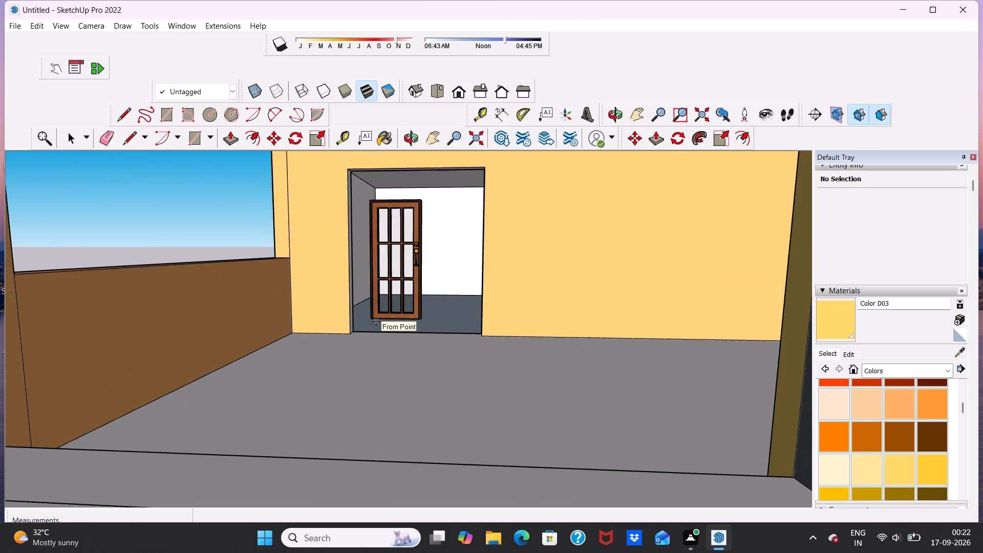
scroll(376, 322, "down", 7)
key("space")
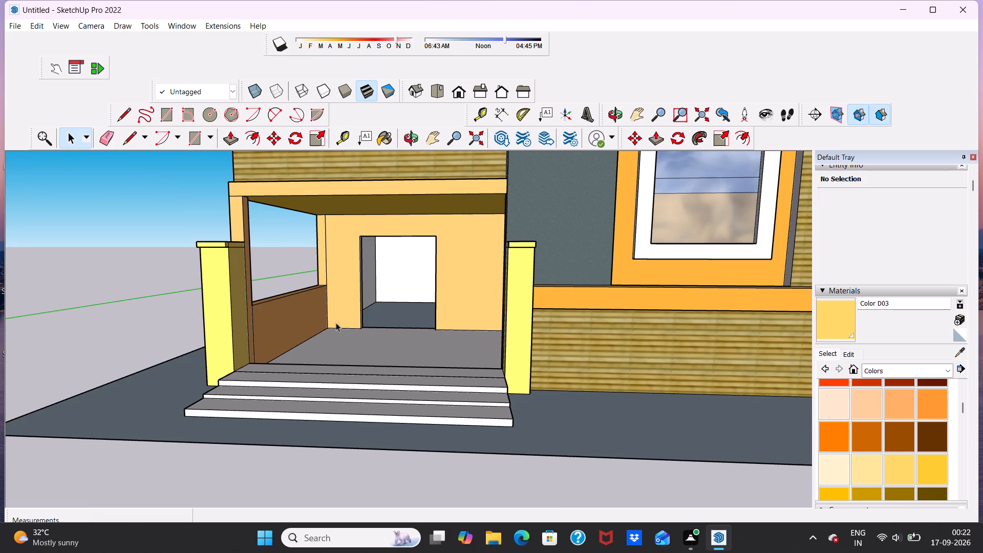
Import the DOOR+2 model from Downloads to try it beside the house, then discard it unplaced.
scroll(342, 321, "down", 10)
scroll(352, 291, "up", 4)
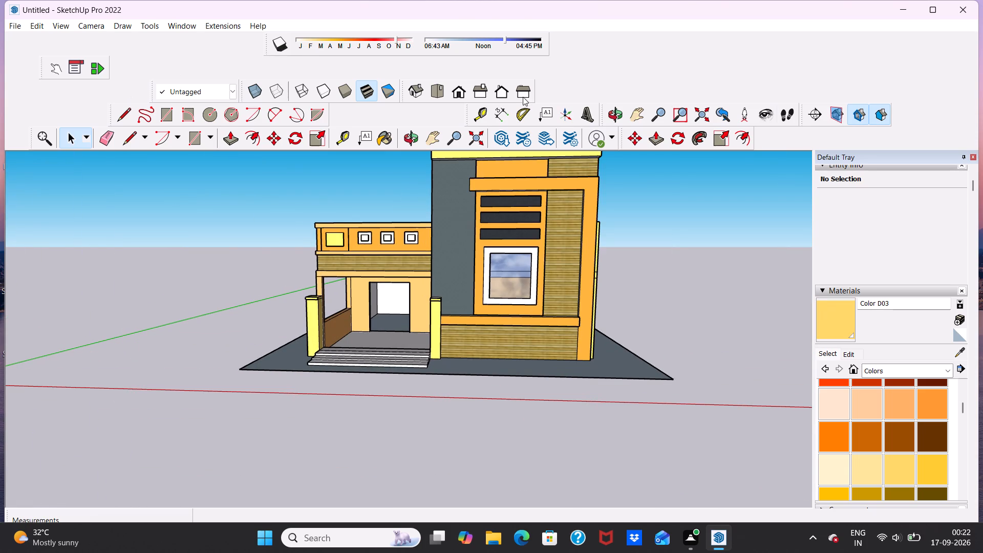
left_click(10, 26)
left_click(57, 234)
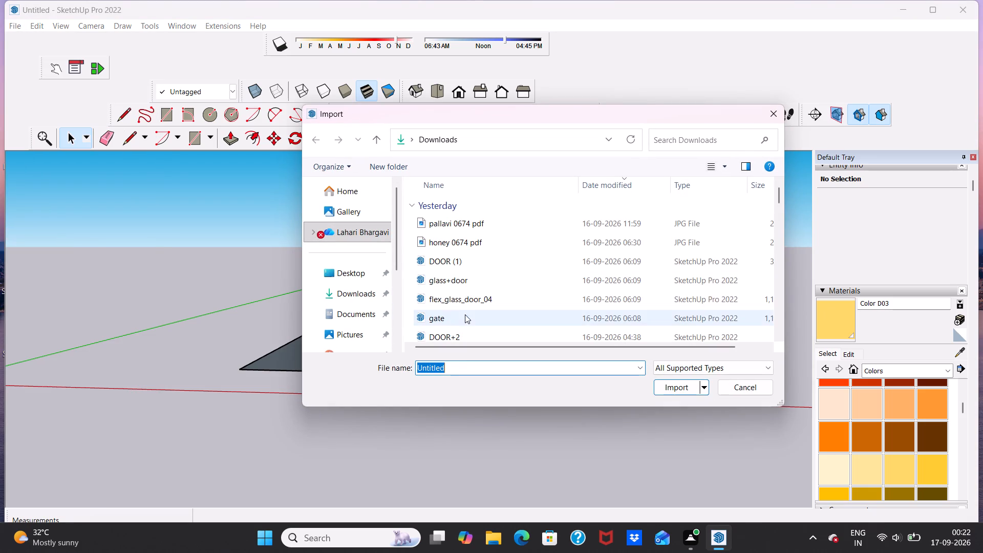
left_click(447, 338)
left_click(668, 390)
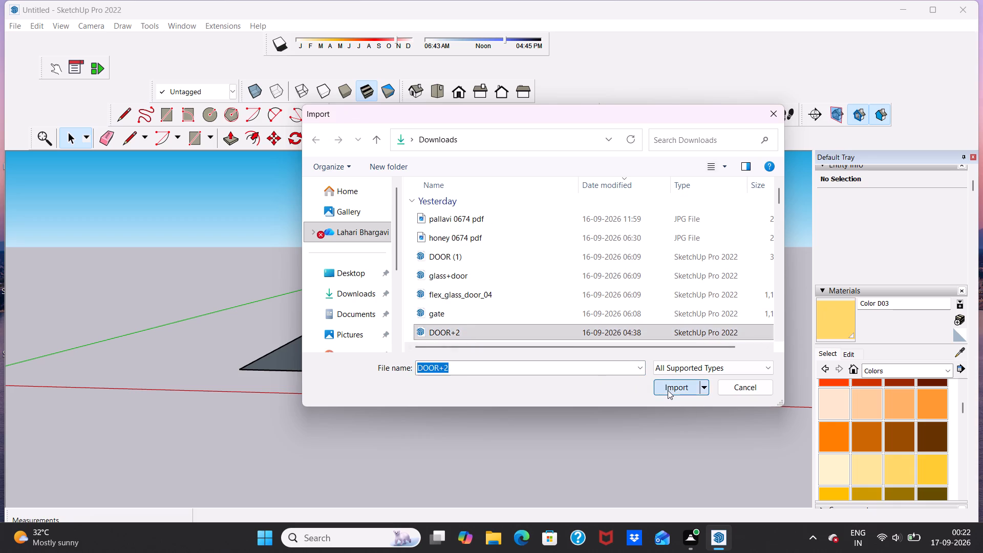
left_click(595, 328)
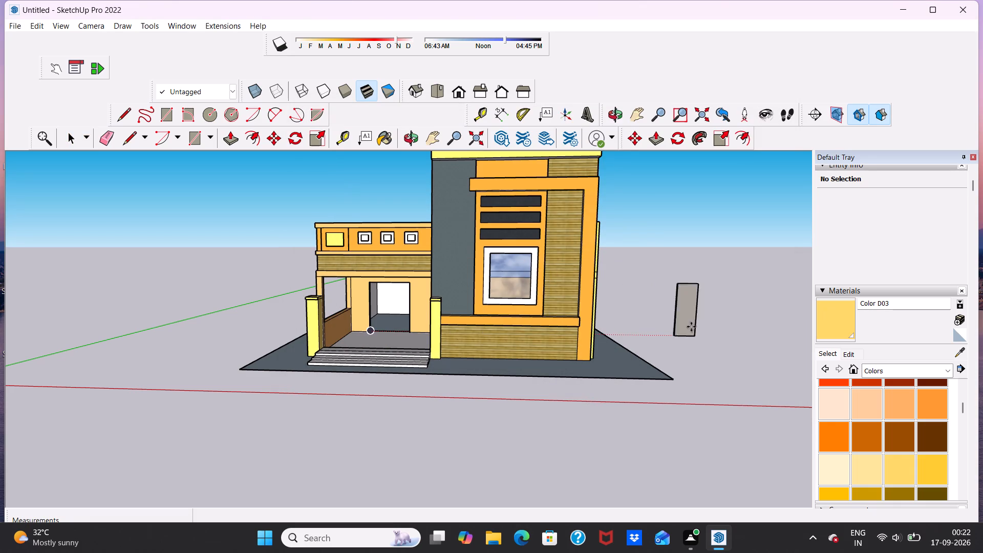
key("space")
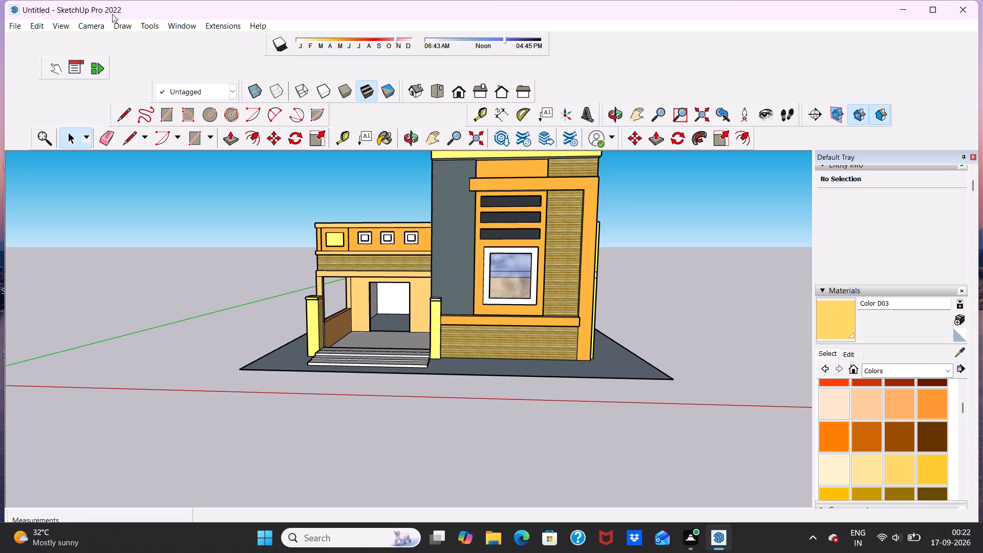
Start another model import and look through the files in Downloads for a suitable door for the entrance opening.
left_click(10, 30)
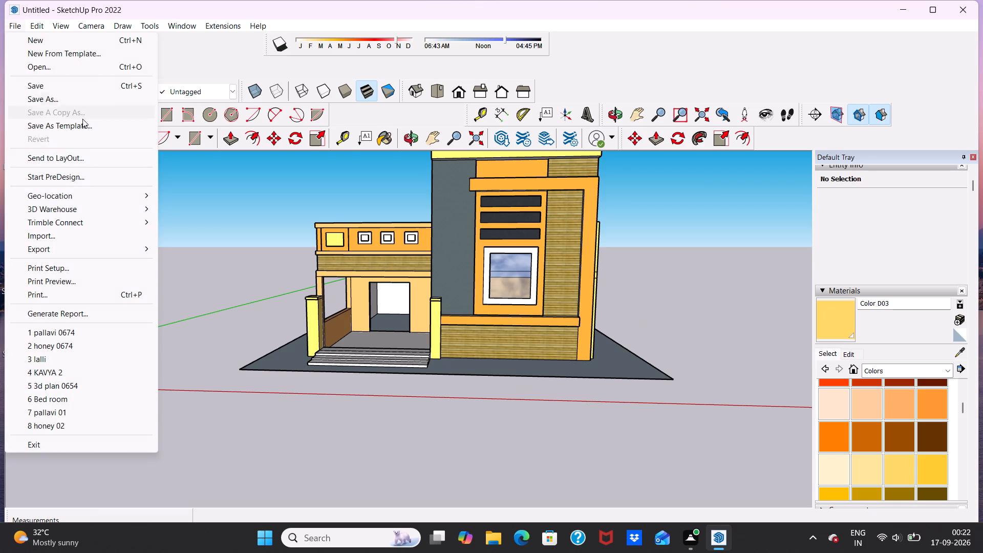
left_click(78, 231)
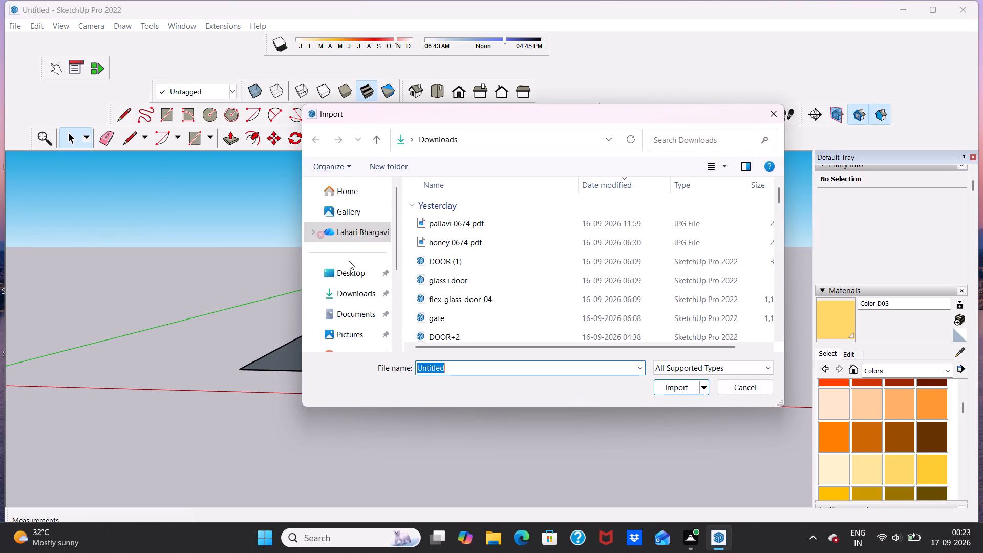
scroll(461, 314, "down", 1)
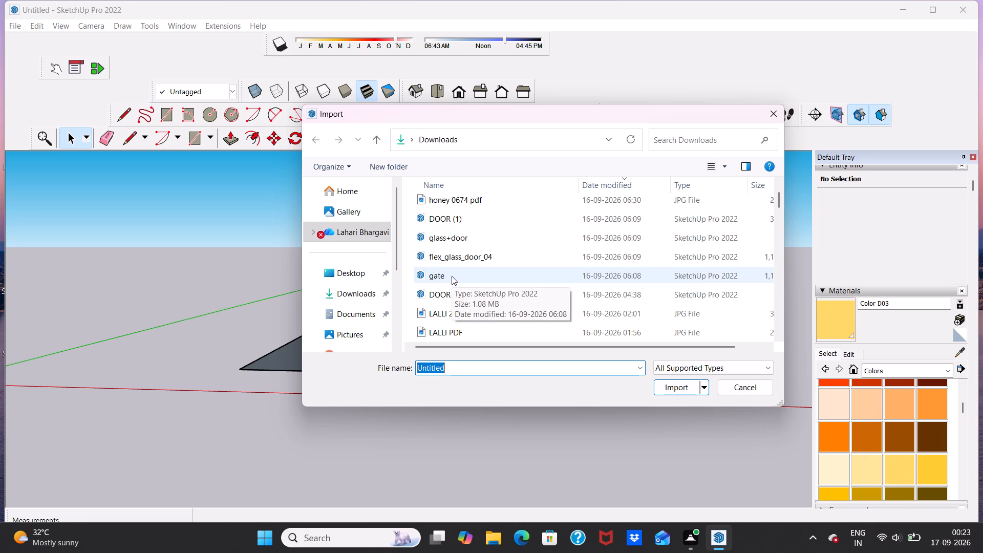
scroll(452, 276, "down", 1)
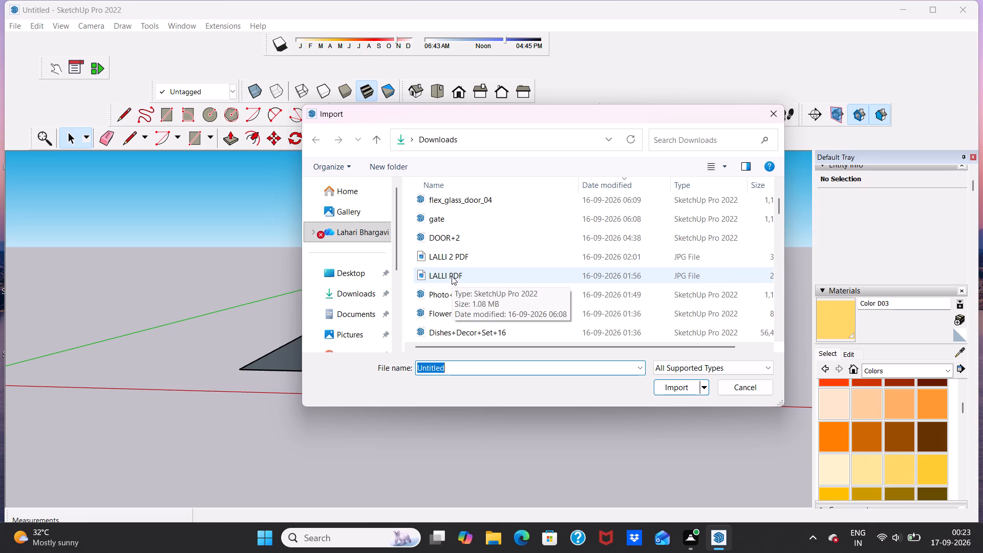
scroll(452, 276, "down", 2)
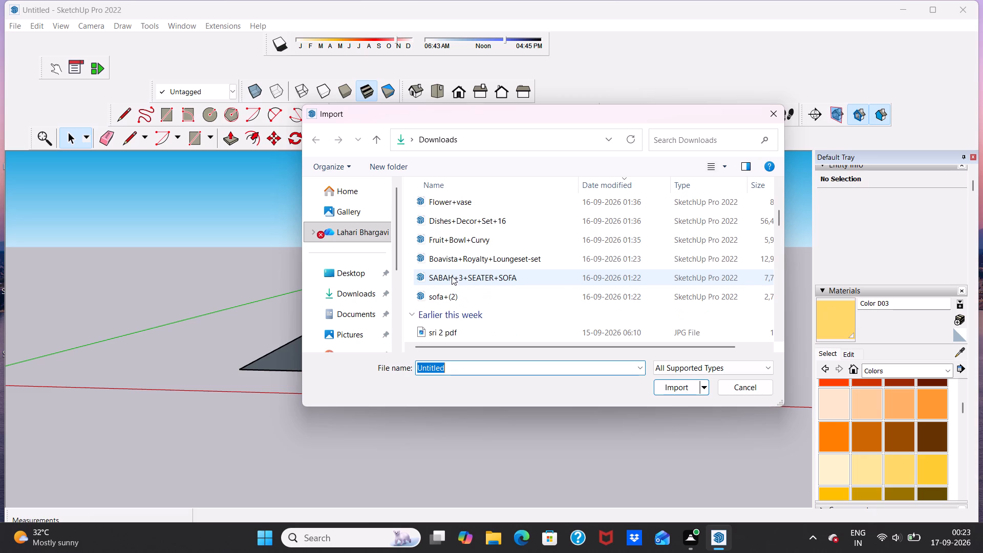
scroll(450, 275, "down", 2)
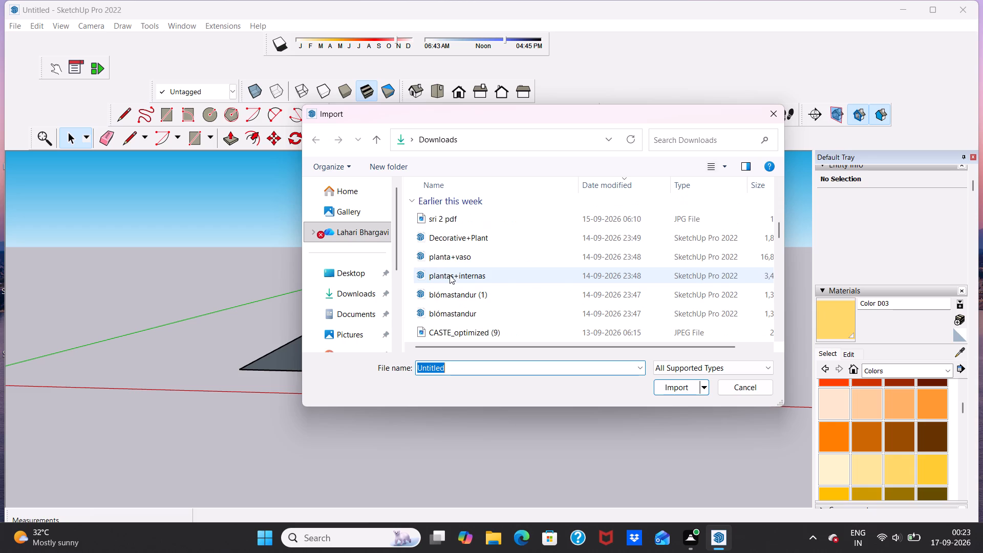
scroll(450, 275, "down", 3)
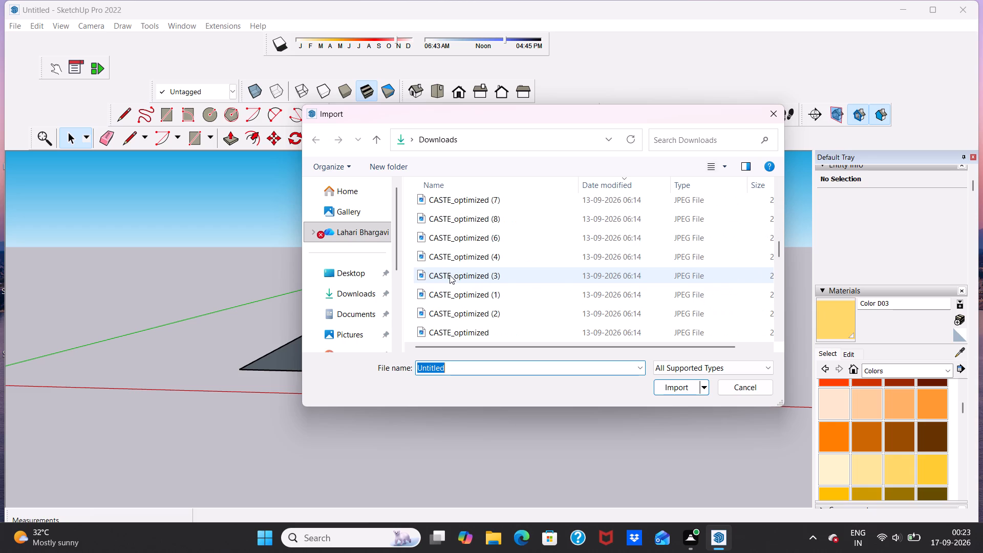
scroll(450, 275, "down", 2)
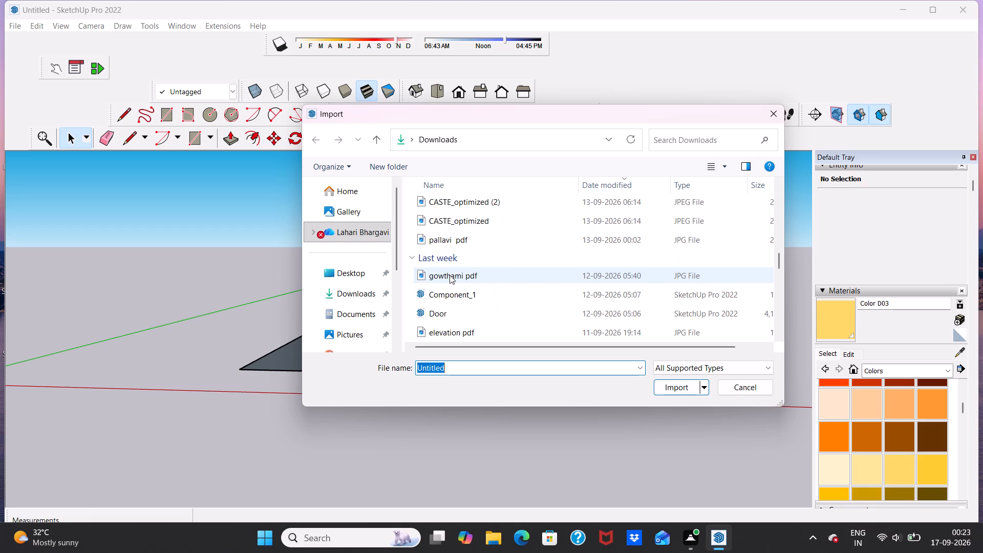
scroll(450, 275, "down", 2)
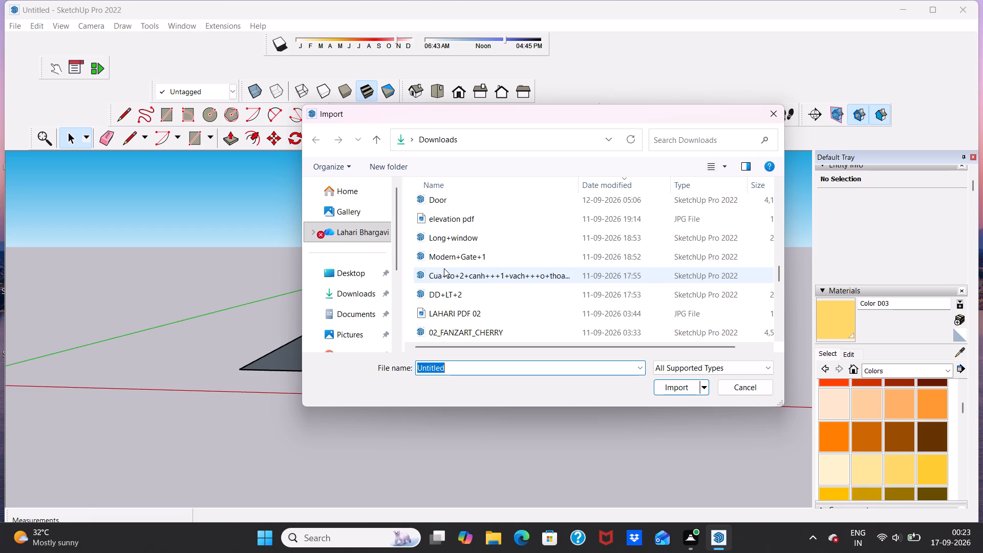
scroll(444, 268, "down", 2)
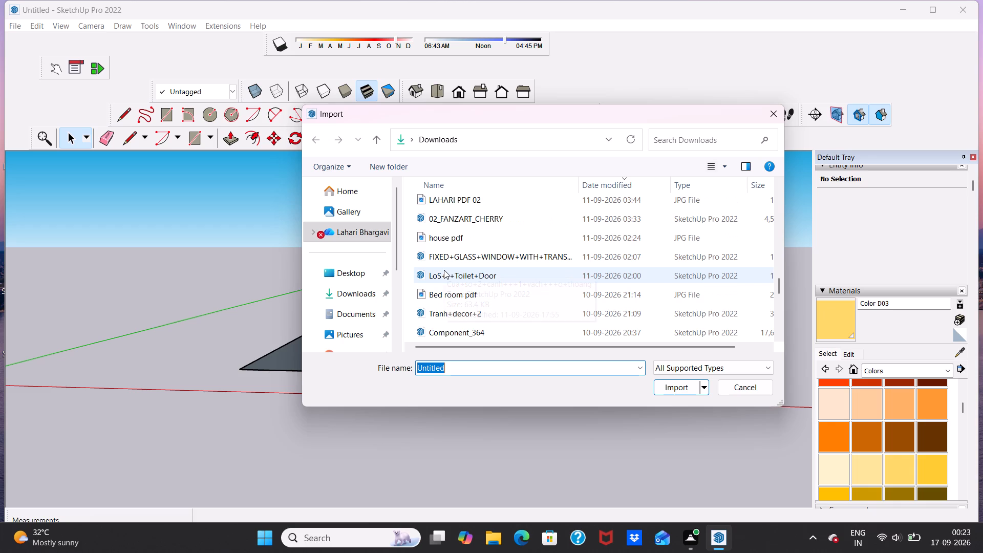
scroll(444, 270, "down", 2)
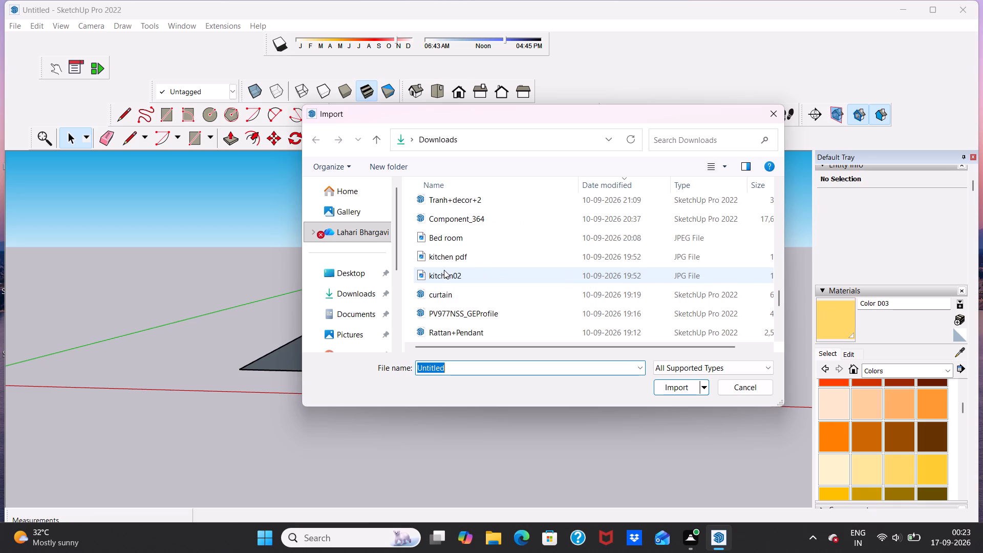
scroll(444, 270, "down", 1)
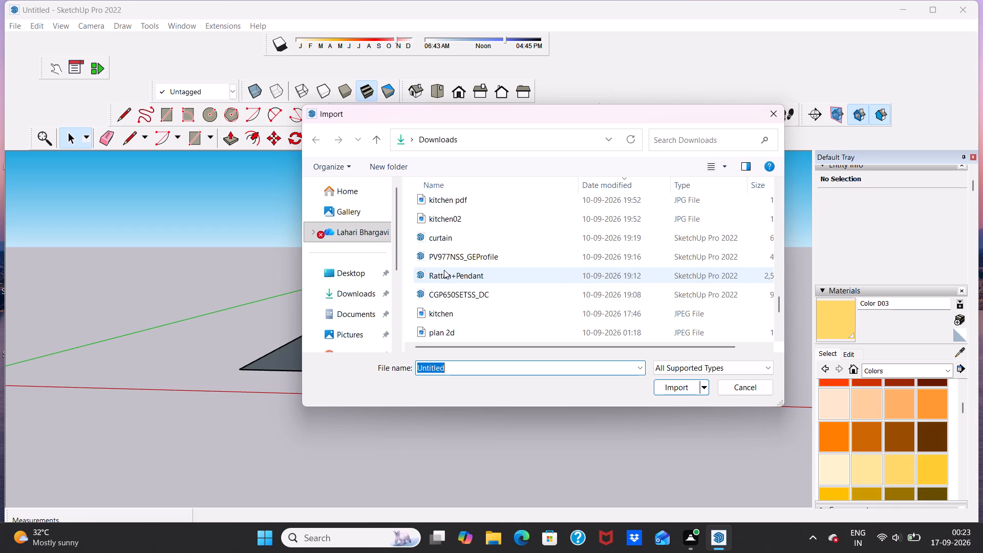
scroll(444, 270, "down", 2)
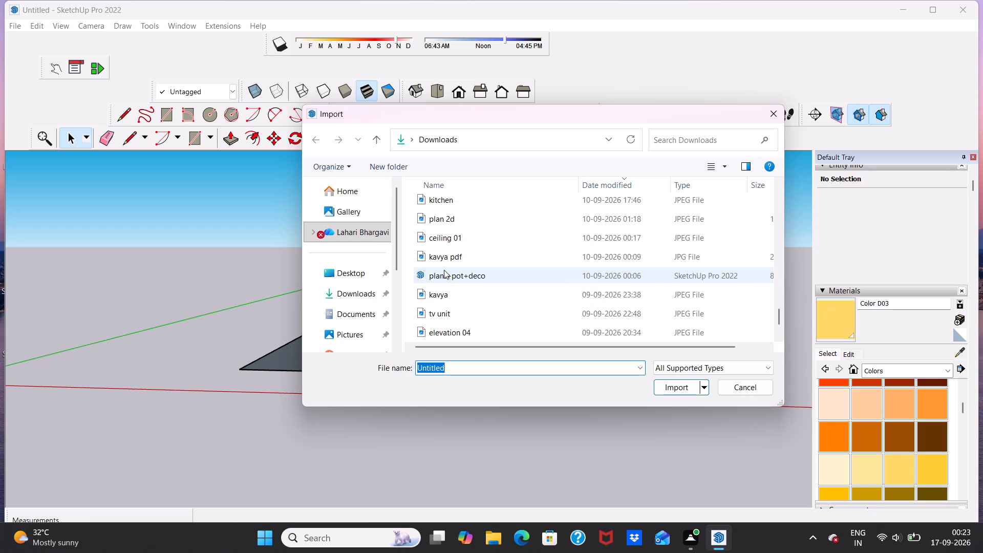
scroll(444, 270, "down", 3)
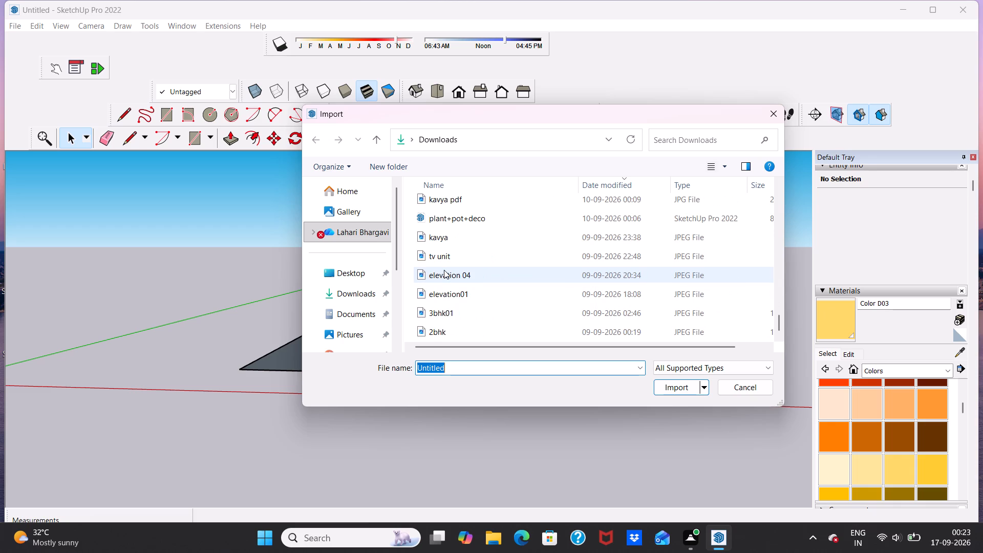
scroll(444, 269, "up", 5)
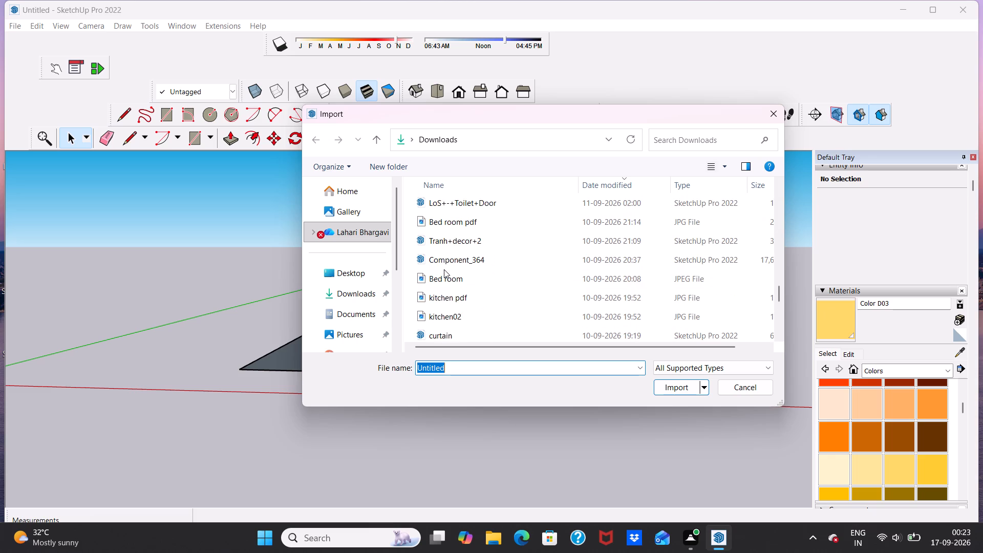
scroll(444, 269, "up", 3)
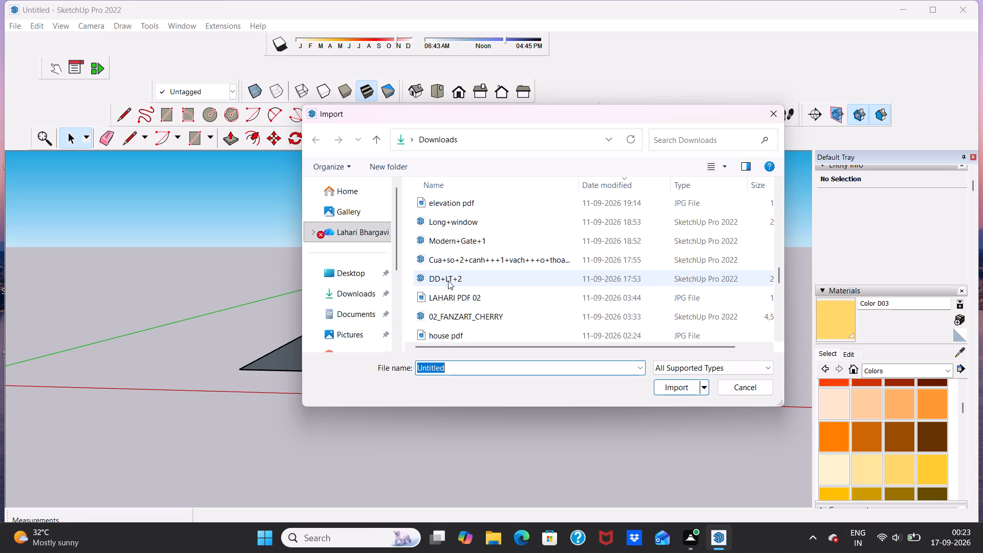
scroll(448, 281, "up", 1)
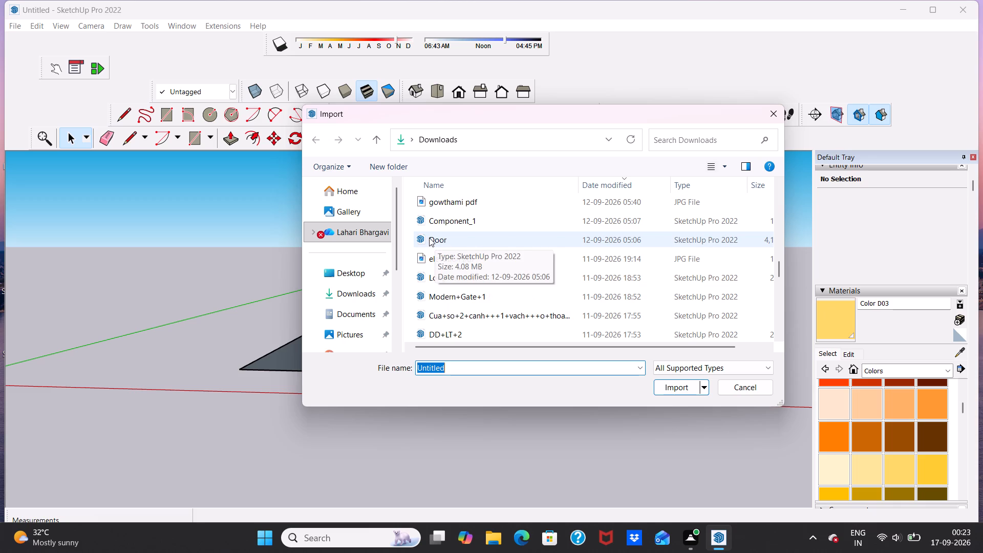
scroll(444, 228, "up", 2)
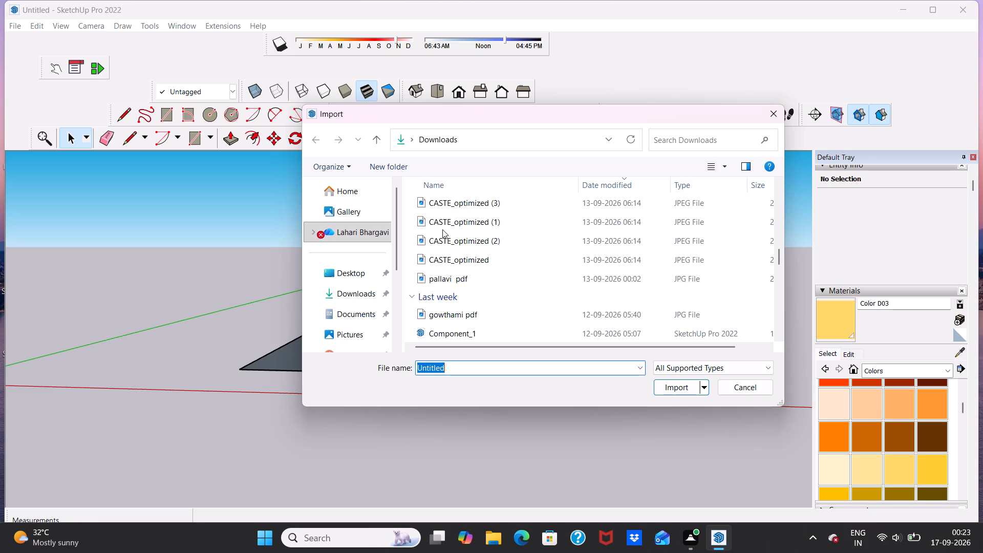
scroll(442, 229, "up", 3)
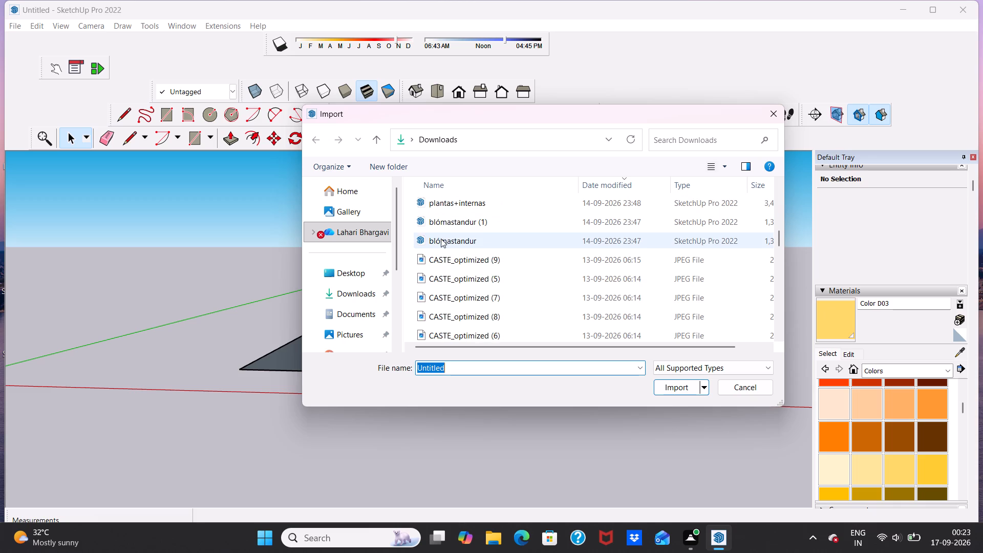
scroll(441, 239, "up", 2)
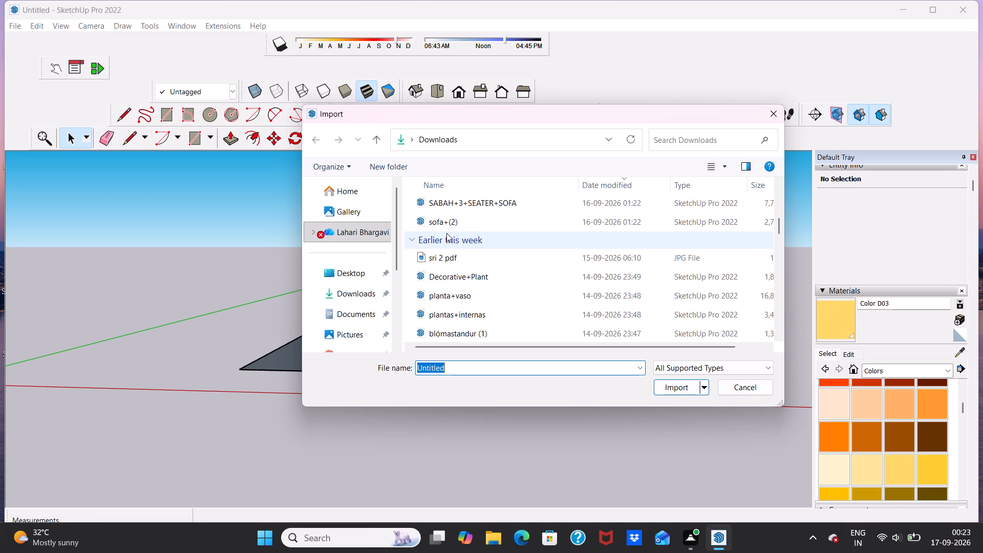
scroll(447, 232, "up", 2)
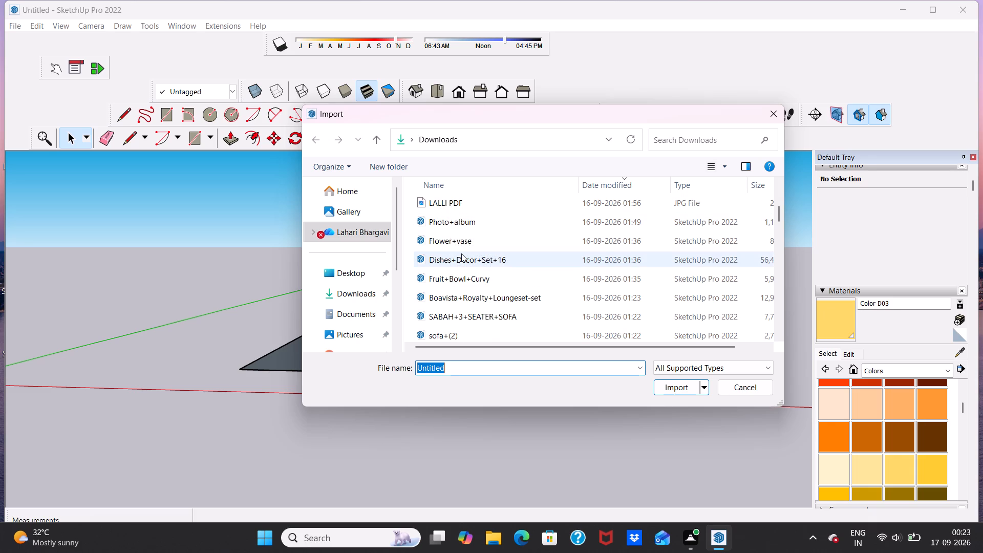
scroll(461, 253, "down", 3)
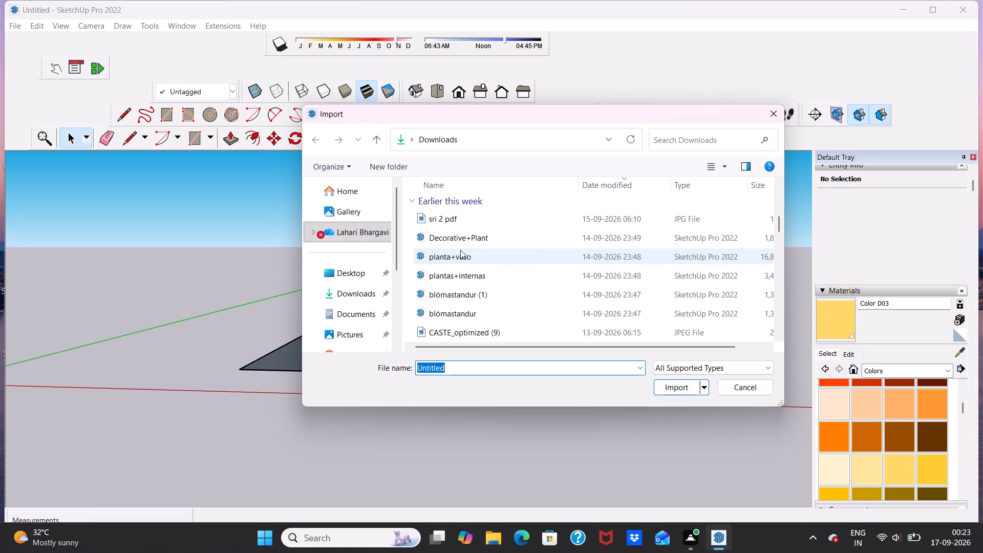
scroll(460, 250, "down", 2)
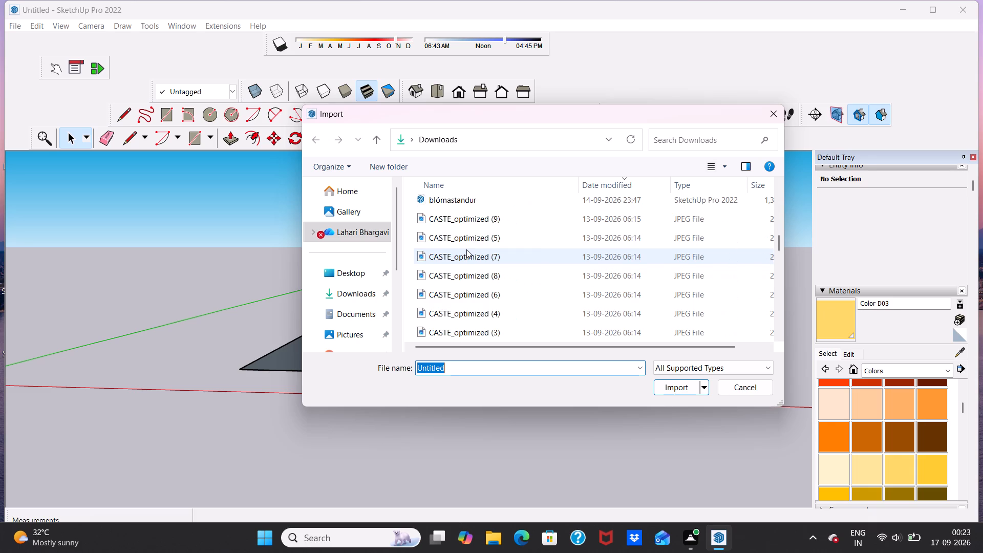
scroll(465, 250, "down", 3)
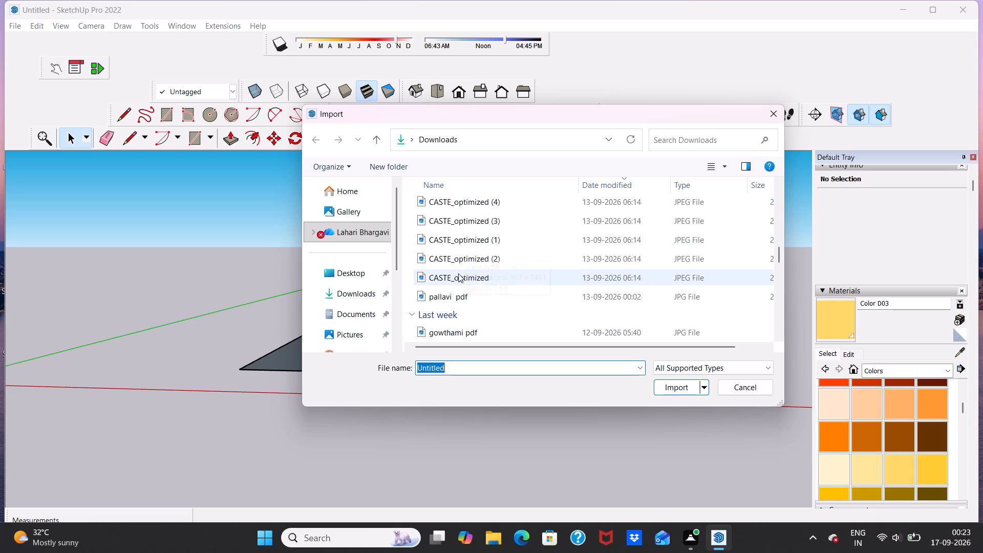
scroll(458, 273, "down", 2)
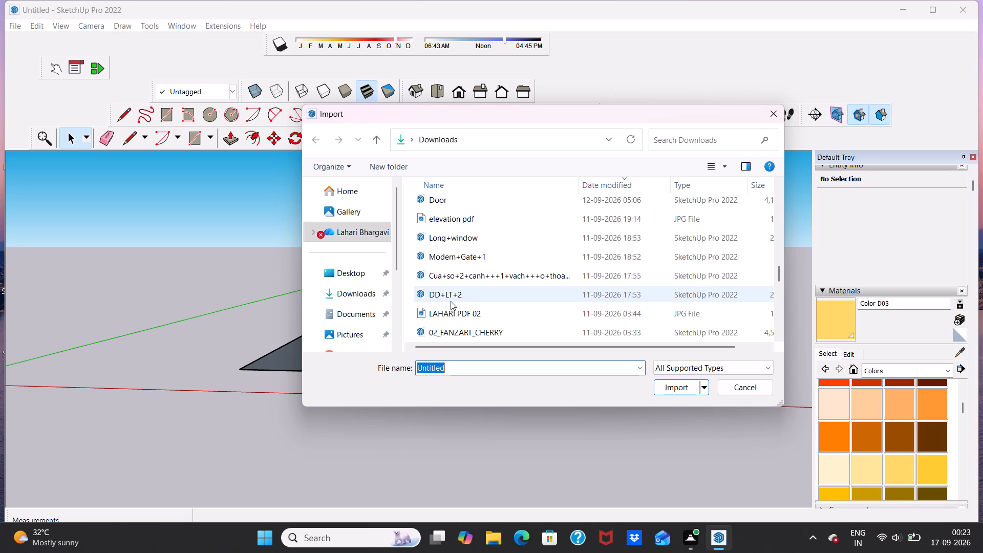
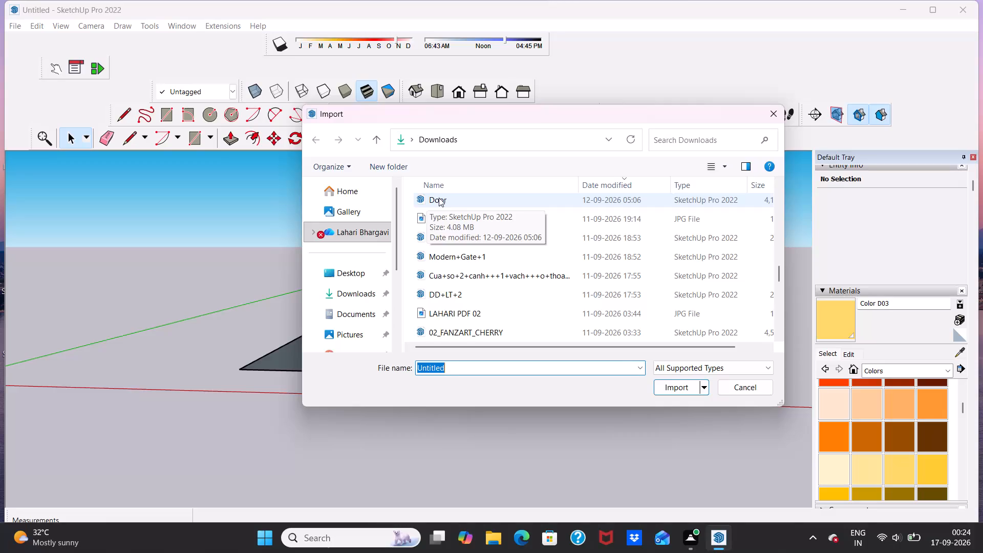
Import the Door model from Downloads and place it on the open ground beside the house's side wall.
left_click(439, 198)
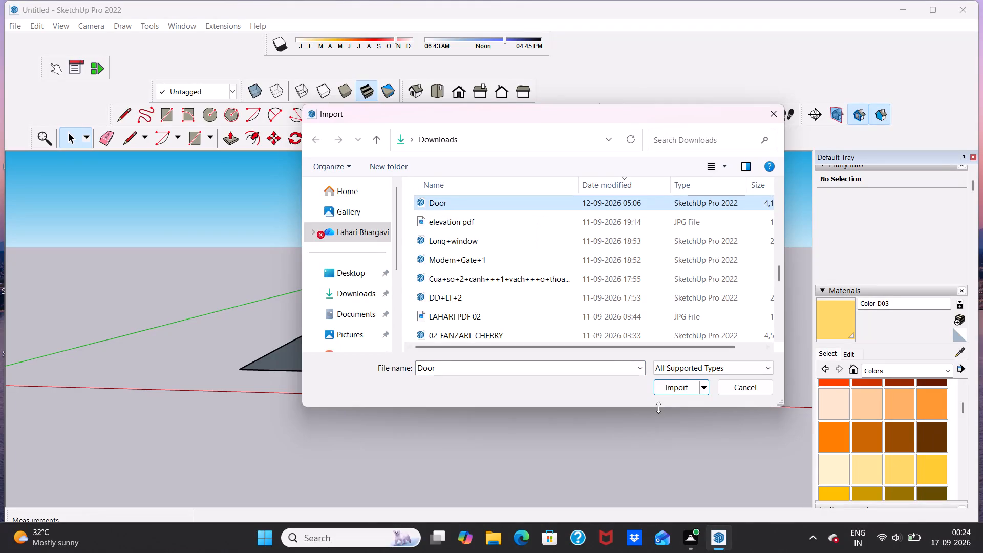
left_click(672, 388)
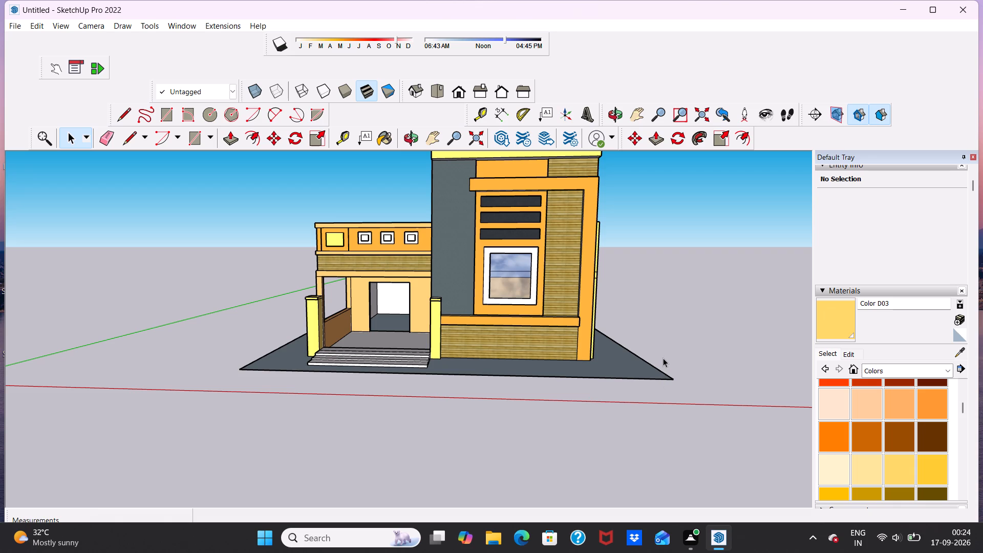
scroll(383, 322, "down", 5)
left_click(590, 330)
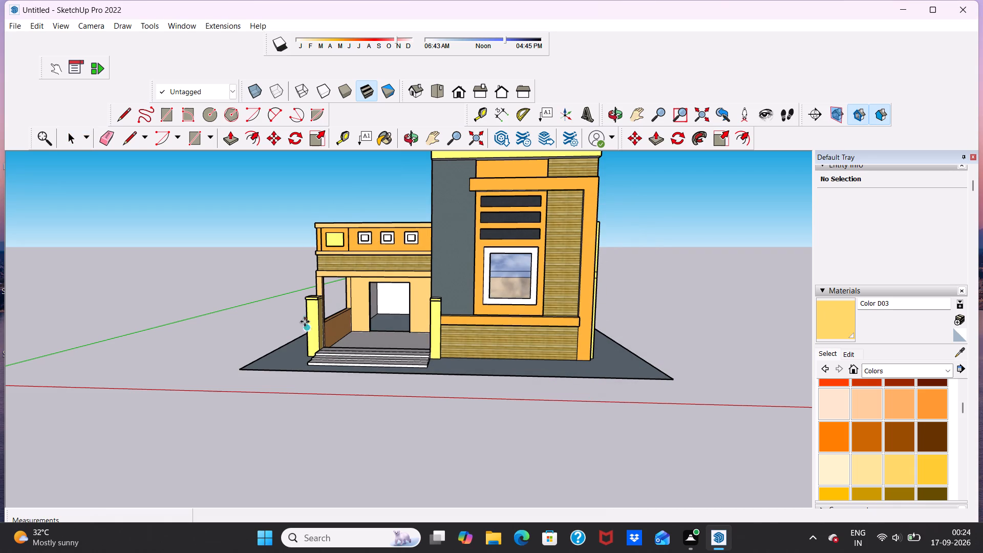
left_click(693, 373)
Rotate the imported door horizontally about its bottom corner by about 72 degrees.
scroll(694, 318, "up", 11)
scroll(695, 317, "down", 7)
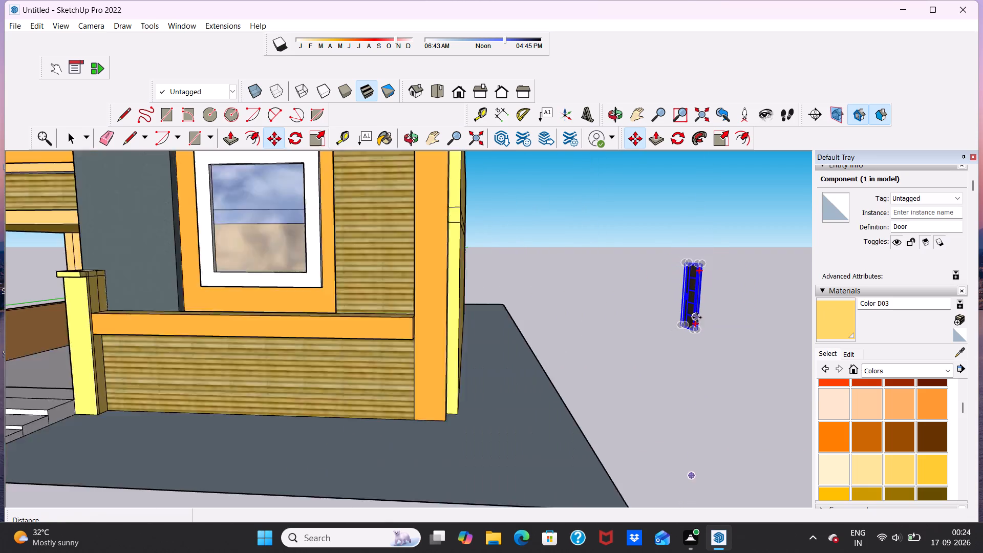
middle_click_drag(716, 315, 639, 331)
scroll(639, 331, "down", 12)
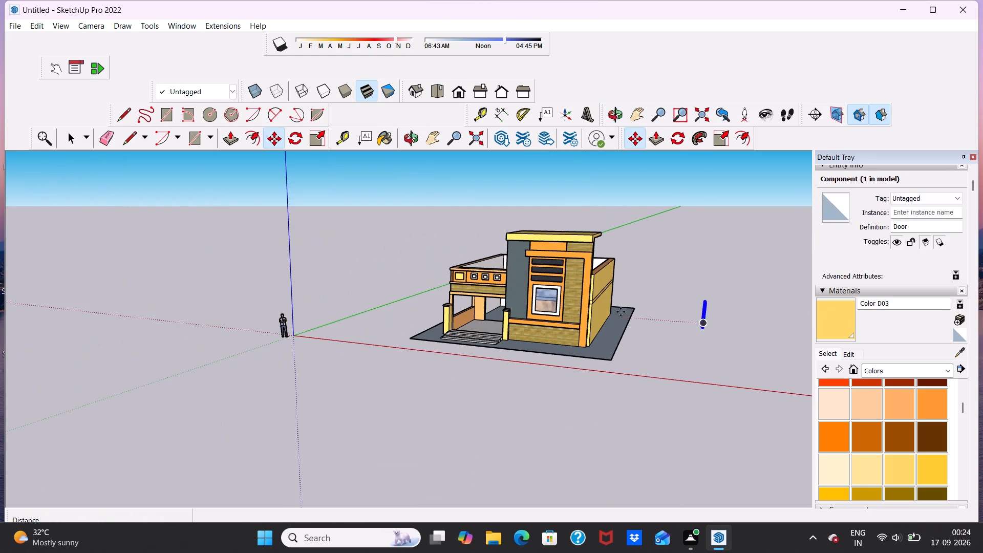
scroll(689, 309, "up", 20)
scroll(689, 309, "up", 3)
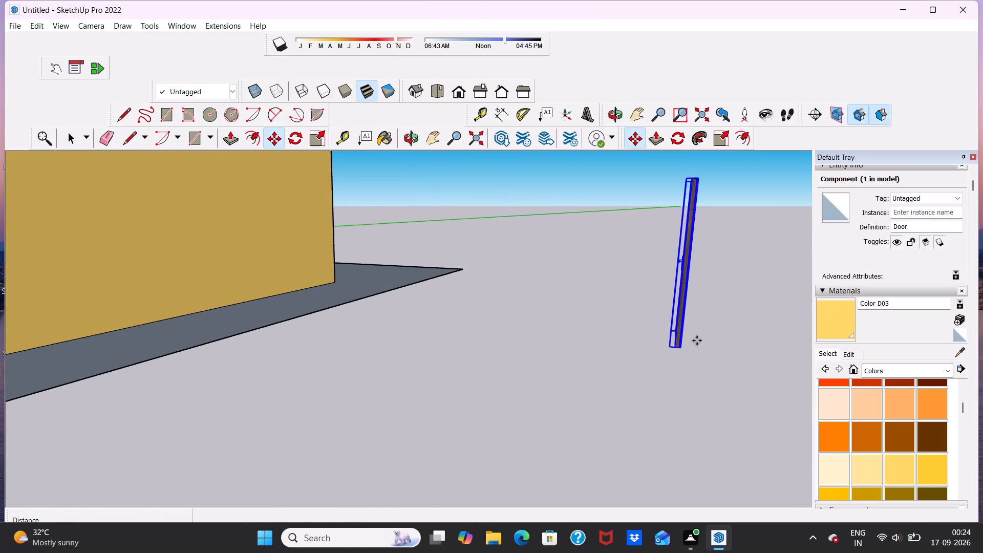
middle_click_drag(696, 341, 715, 336)
scroll(703, 332, "down", 15)
scroll(697, 326, "up", 2)
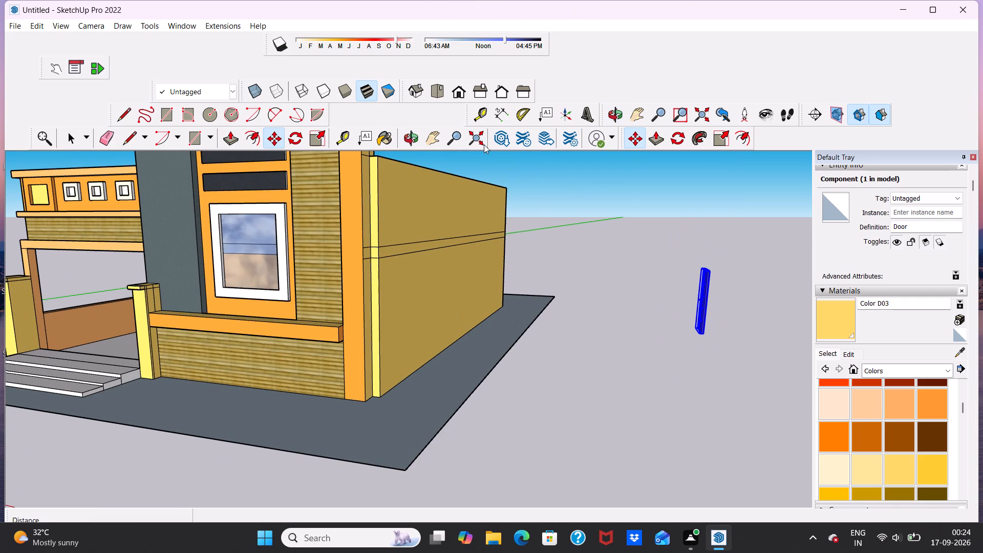
left_click(678, 137)
scroll(709, 351, "up", 9)
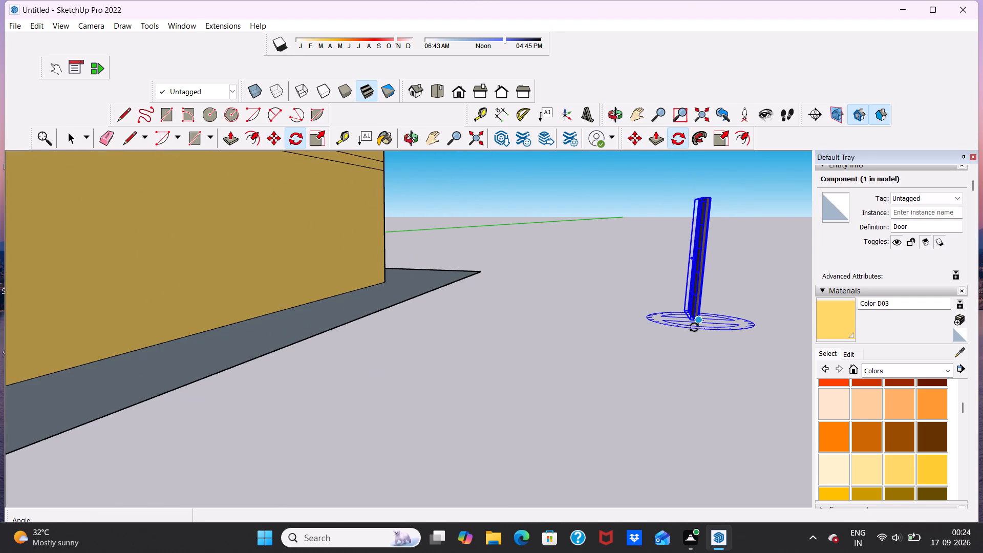
left_click(701, 320)
left_click(691, 319)
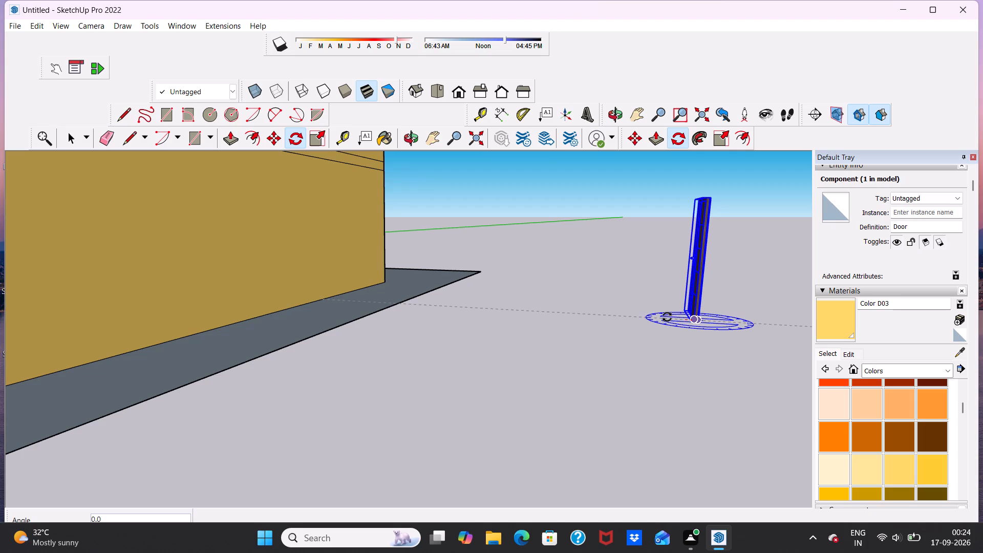
left_click(518, 246)
scroll(584, 265, "down", 18)
scroll(639, 294, "up", 5)
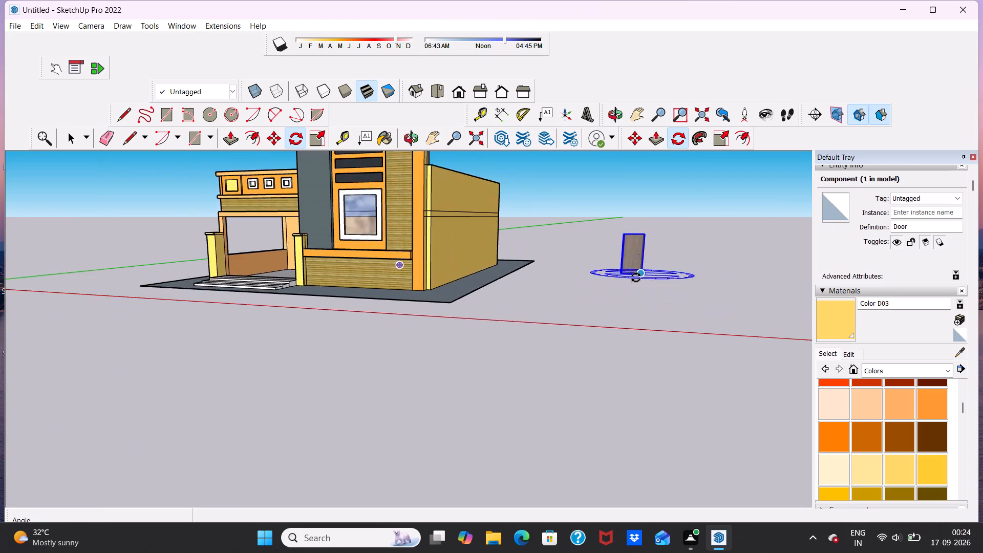
scroll(636, 278, "up", 12)
scroll(707, 272, "up", 1)
scroll(707, 272, "down", 13)
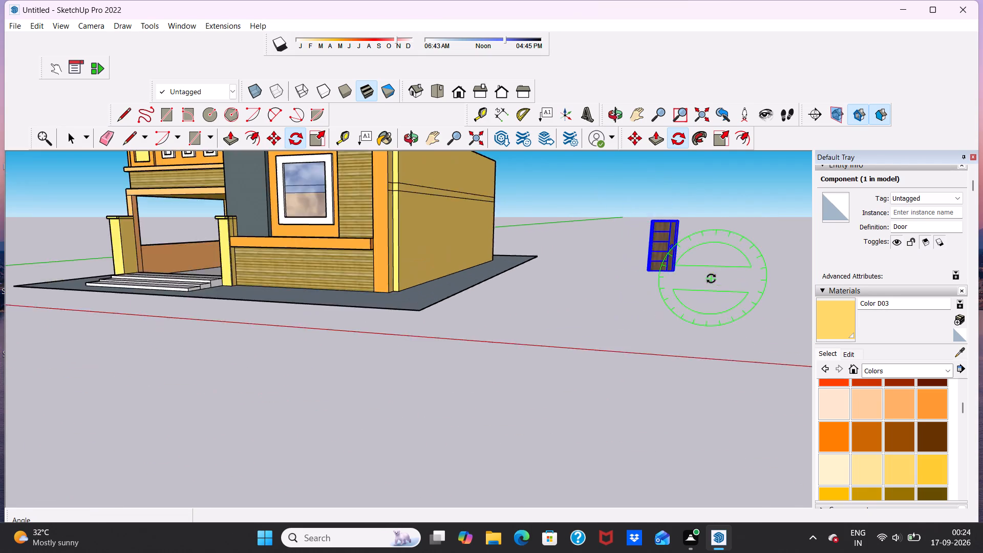
scroll(711, 279, "down", 13)
scroll(562, 303, "up", 6)
key("space")
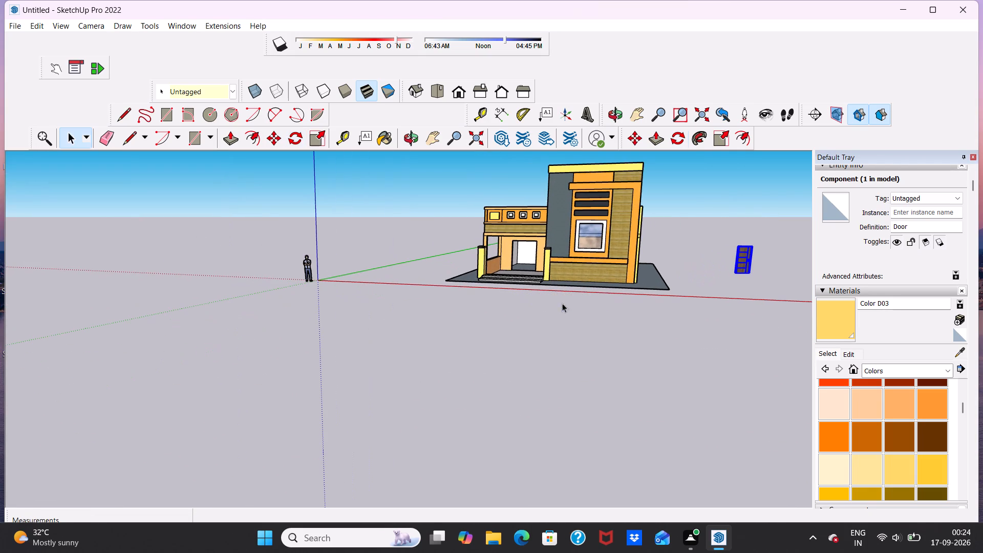
Scale the door to about 2.11 times its height while stretching its depth, and scale it vertically by about 1.08.
left_click(715, 141)
scroll(755, 249, "up", 5)
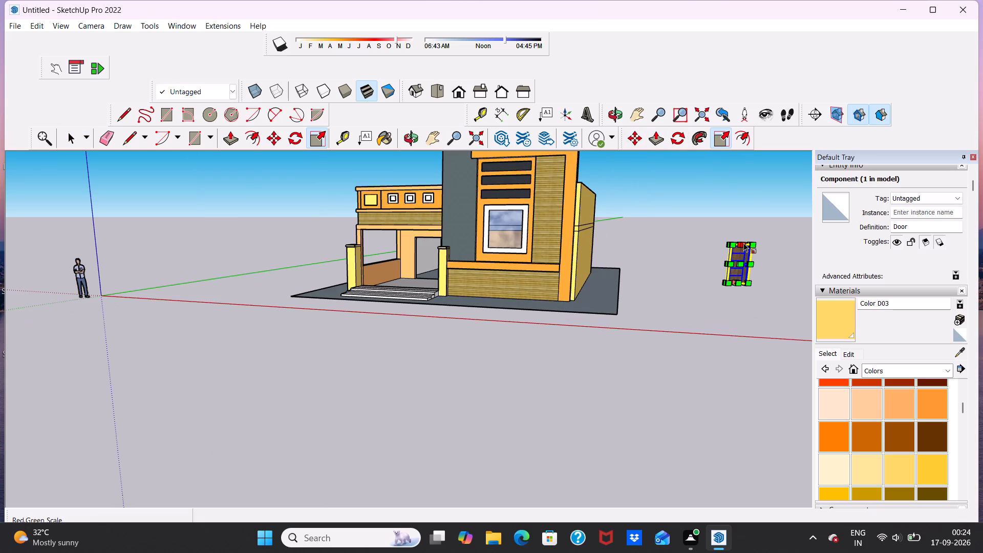
left_click(743, 243)
left_click(729, 202)
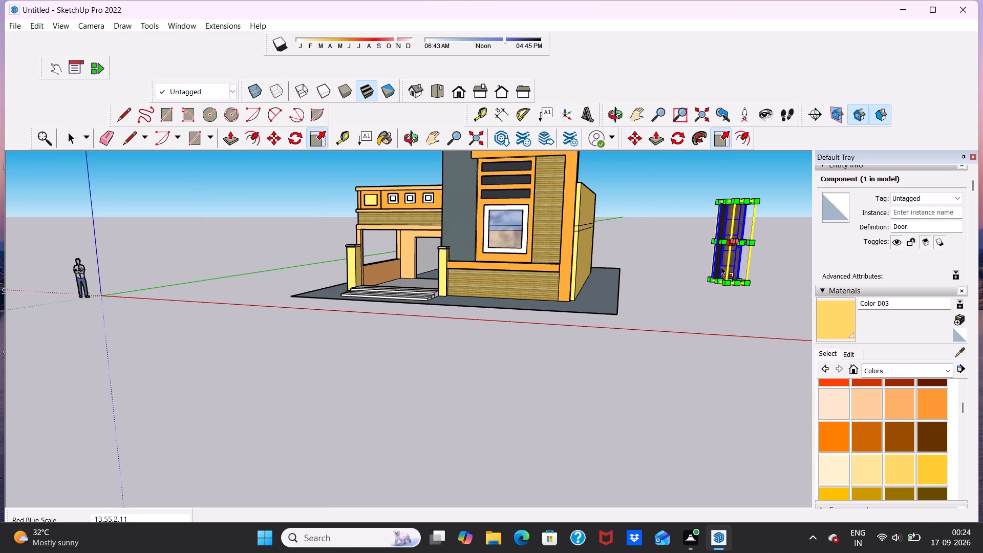
left_click(722, 285)
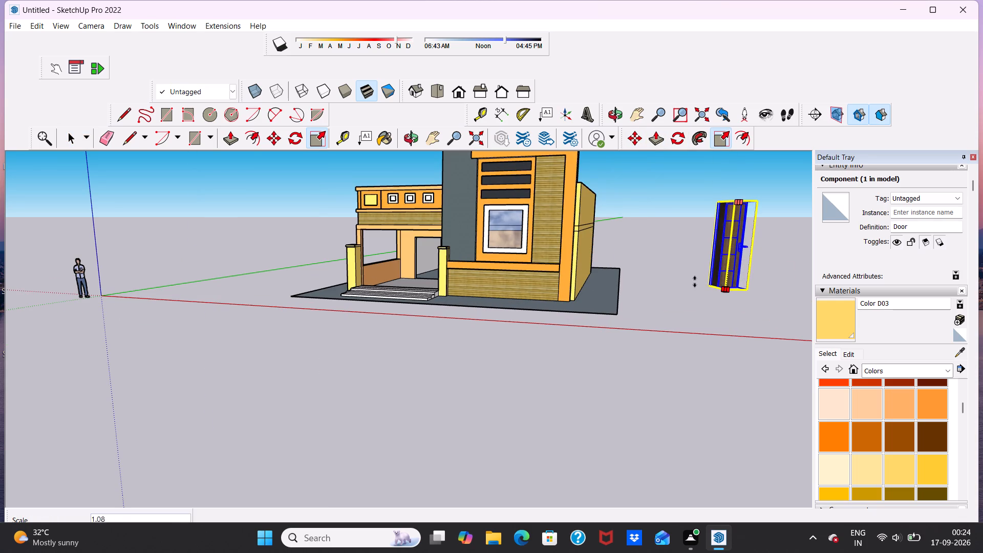
left_click(685, 282)
middle_click_drag(707, 282, 772, 297)
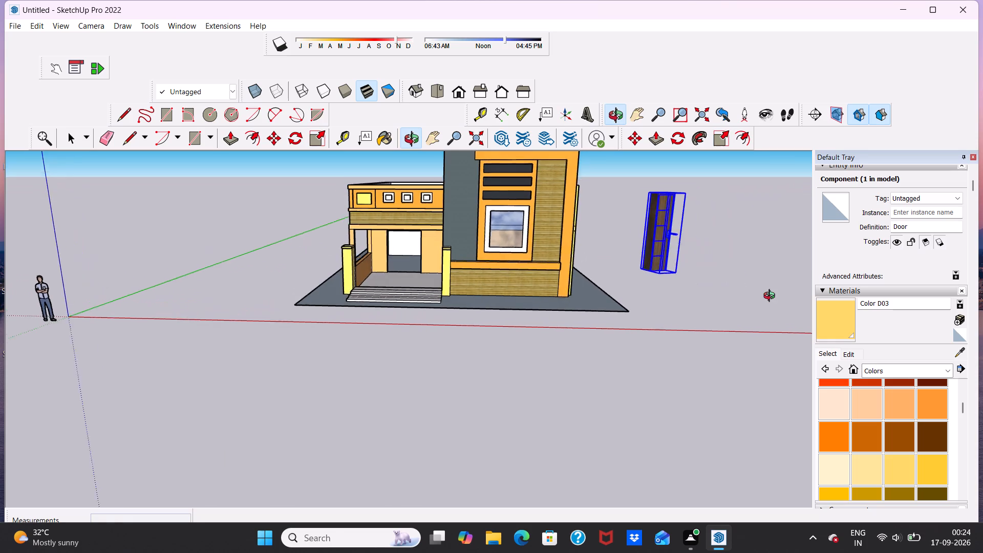
middle_click_drag(772, 297, 692, 281)
scroll(690, 280, "down", 3)
key("space")
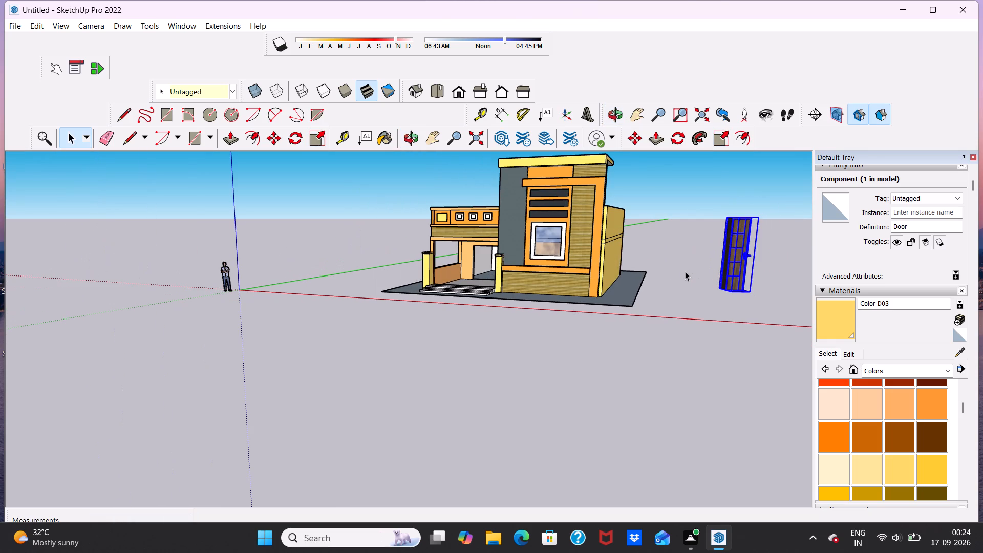
Examine the scaled door beside the house from several angles to compare it with the entrance opening.
left_click(686, 289)
scroll(745, 273, "up", 16)
scroll(736, 268, "down", 14)
scroll(714, 219, "up", 11)
scroll(738, 221, "down", 8)
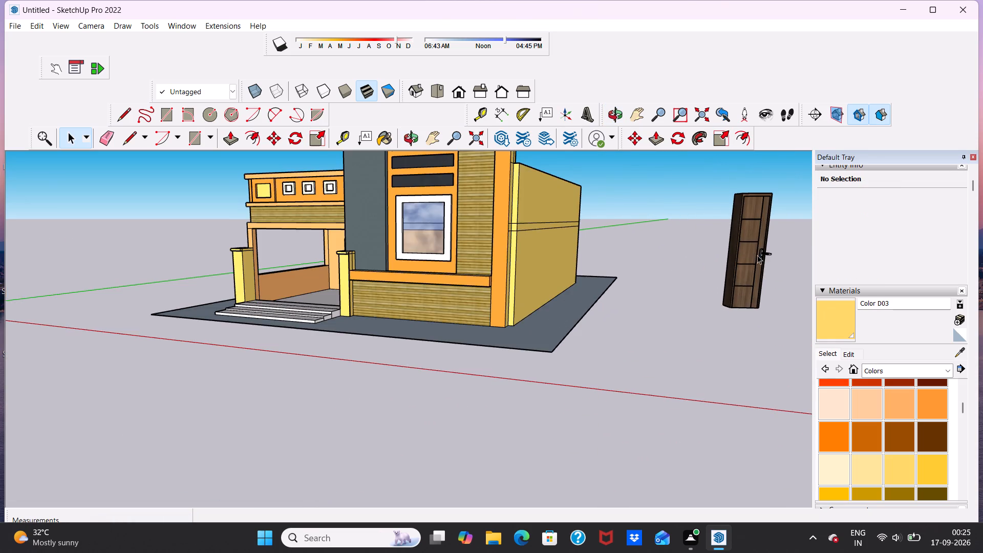
middle_click_drag(757, 255, 782, 257)
middle_click_drag(729, 270, 765, 268)
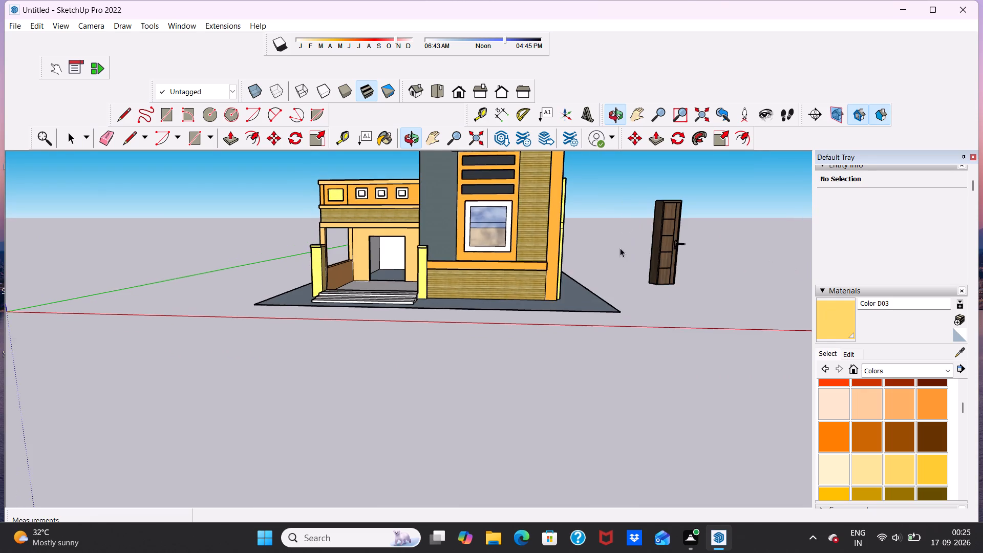
scroll(653, 242, "up", 14)
scroll(676, 241, "down", 13)
middle_click_drag(689, 237, 689, 240)
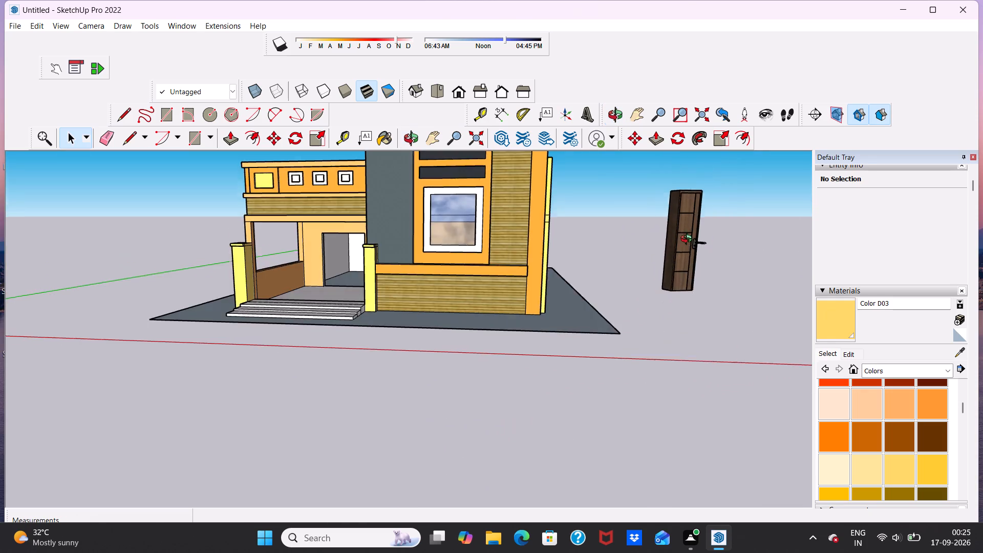
middle_click_drag(689, 240, 722, 253)
scroll(720, 254, "down", 7)
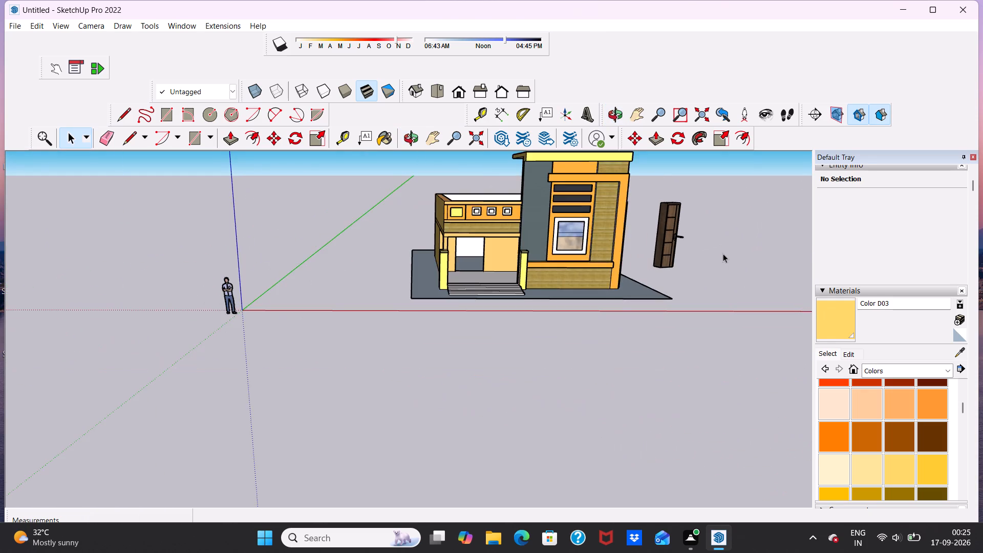
scroll(701, 227, "up", 4)
Scale the door by about 0.83 from its upper corner, 1.02 vertically and 1.13 from its lower corner.
left_click(655, 231)
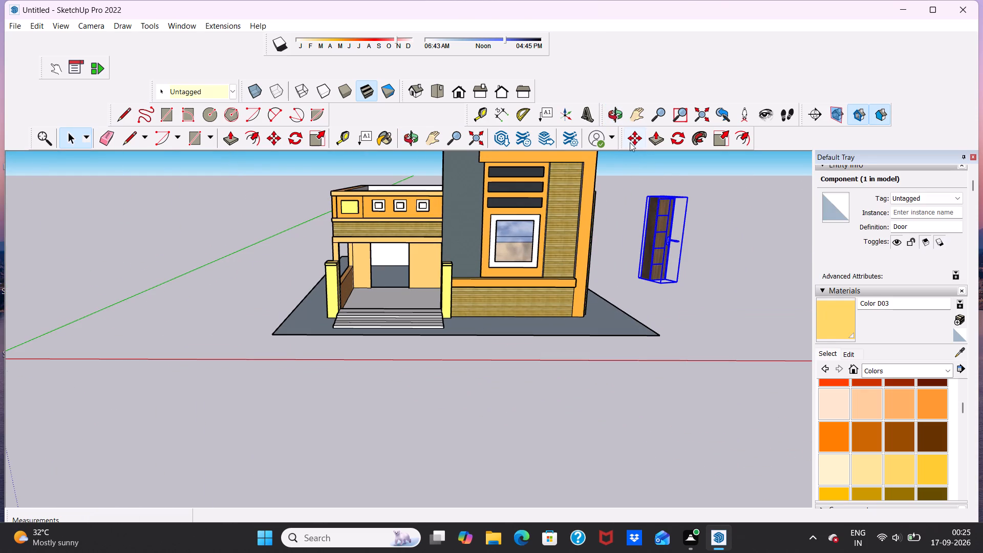
scroll(663, 197, "up", 6)
left_click(713, 142)
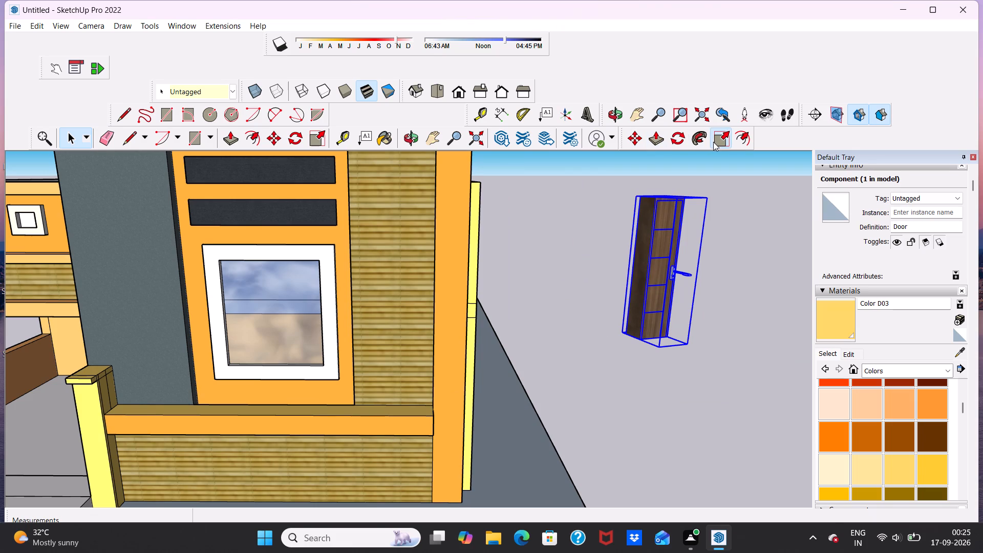
left_click(704, 198)
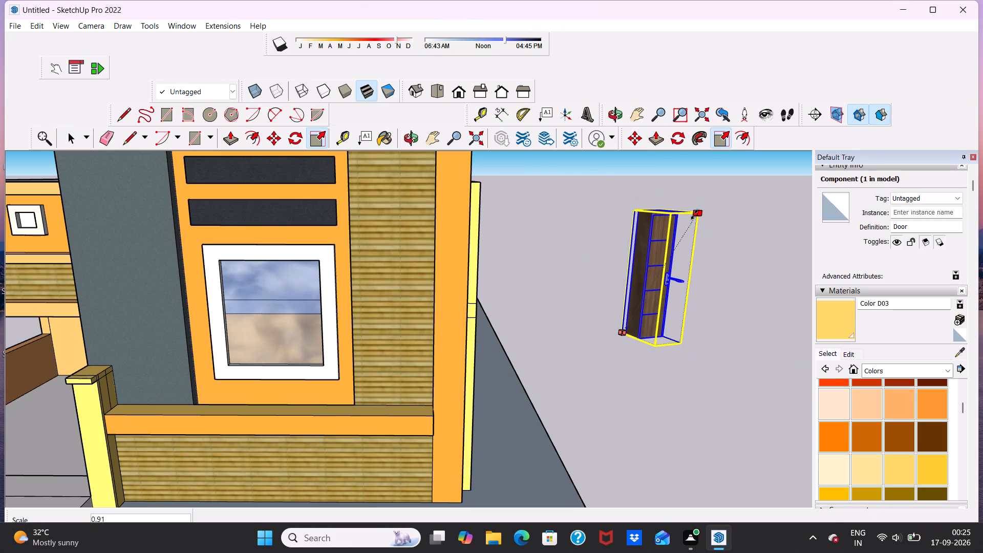
left_click(692, 223)
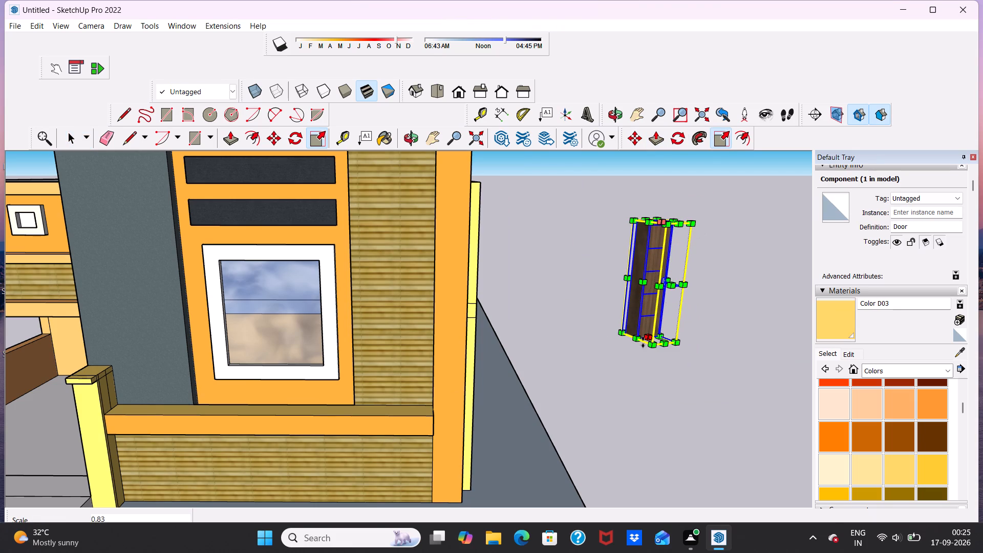
left_click(656, 343)
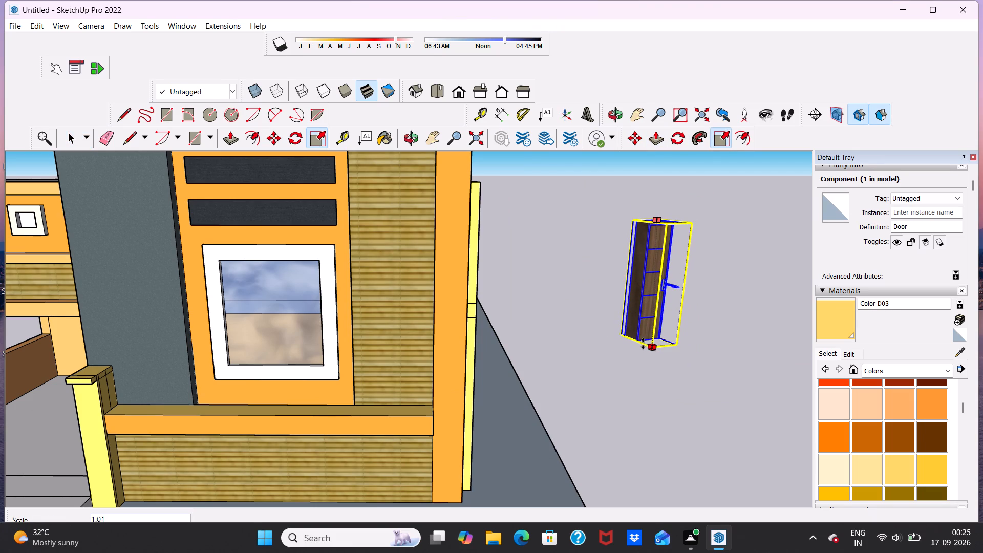
left_click(651, 346)
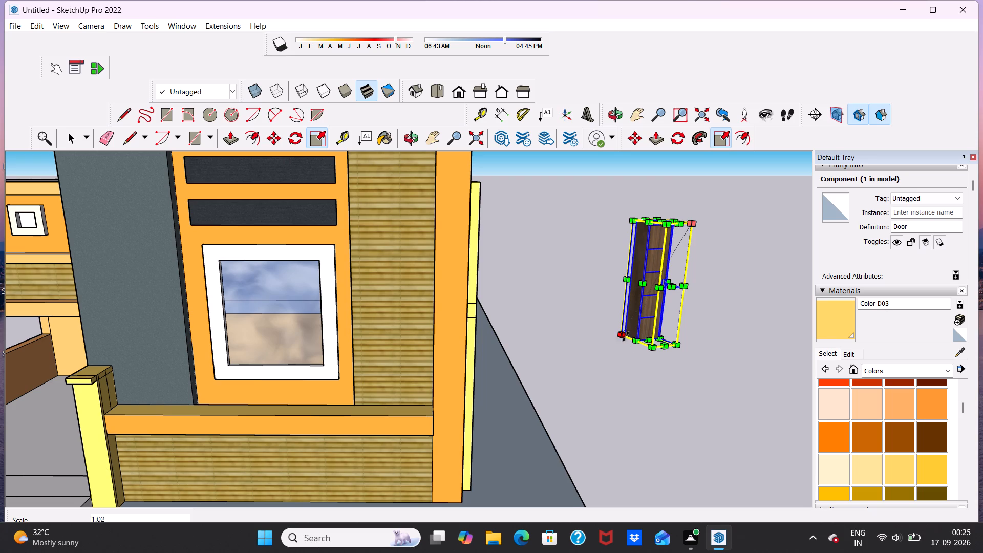
left_click(623, 334)
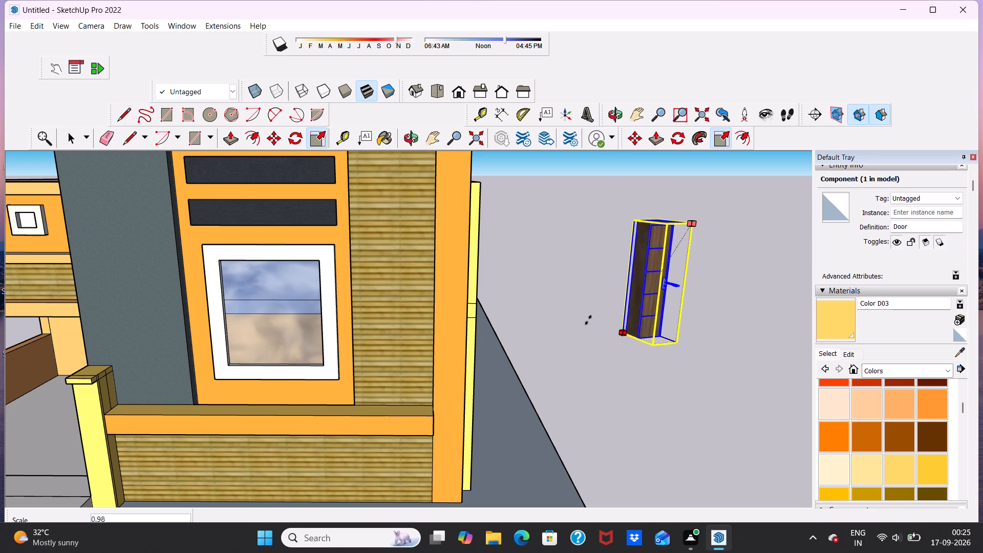
left_click(558, 322)
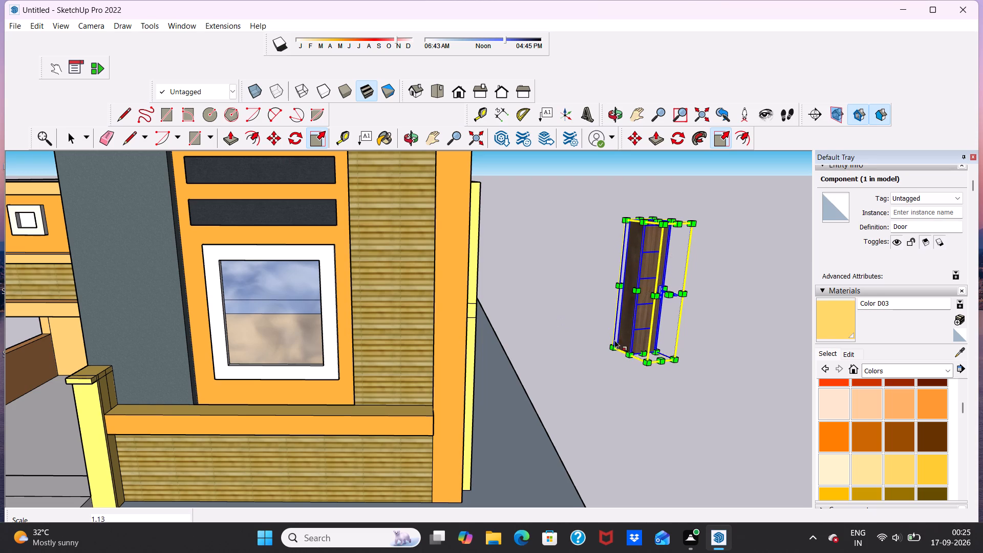
Adjust the door's proportions by scaling it slightly from the middle of its bottom edge.
scroll(707, 360, "up", 1)
middle_click_drag(707, 360, 579, 360)
scroll(621, 338, "down", 9)
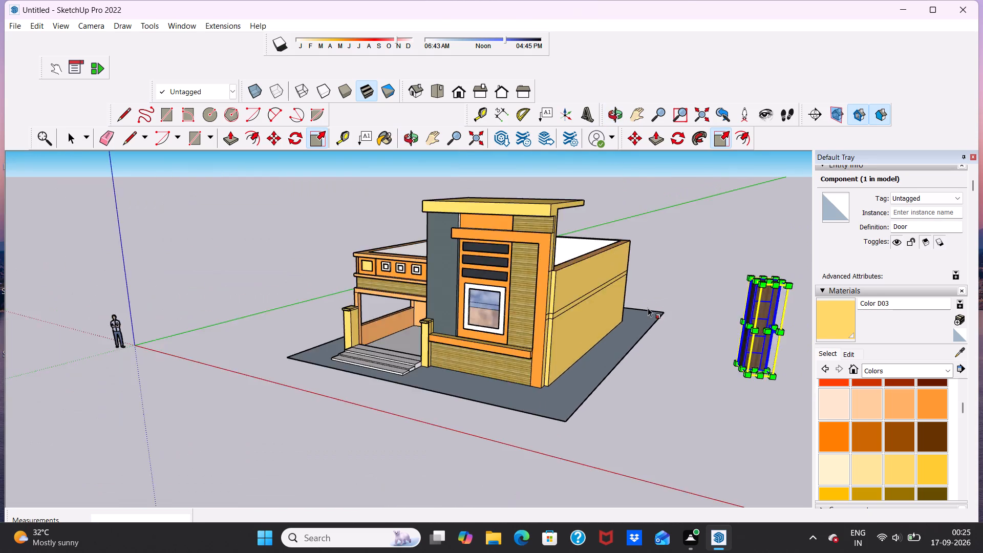
scroll(648, 308, "down", 5)
scroll(748, 341, "up", 12)
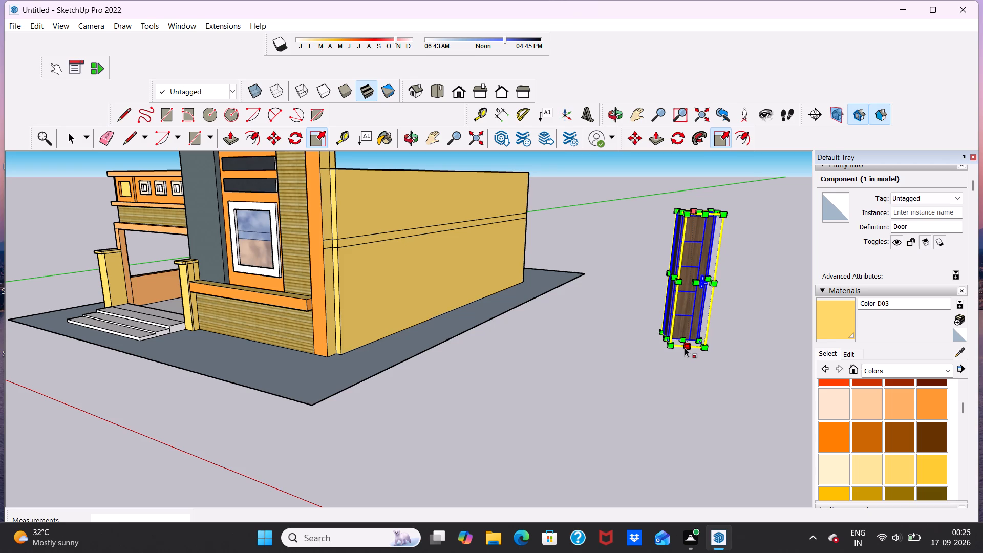
left_click(685, 346)
left_click(681, 339)
middle_click_drag(744, 332, 698, 340)
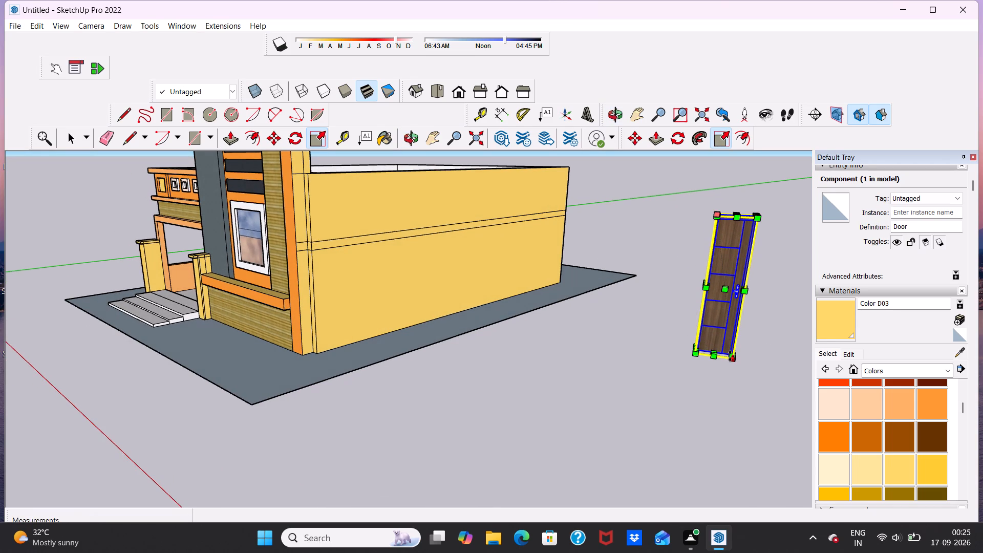
left_click(730, 356)
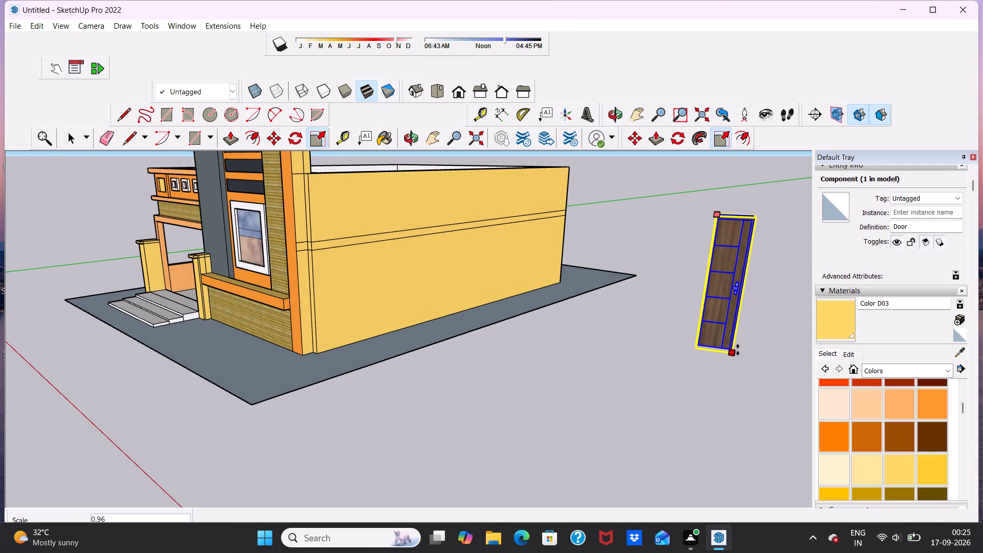
key("space")
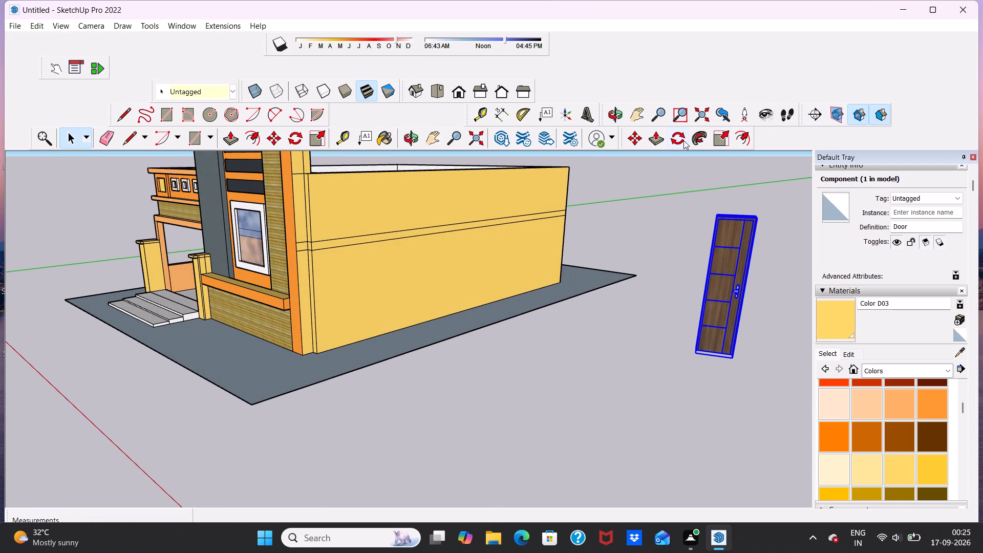
Scale the door to about 2.00 times its width from the middle of its side edge, keeping its depth.
left_click(720, 137)
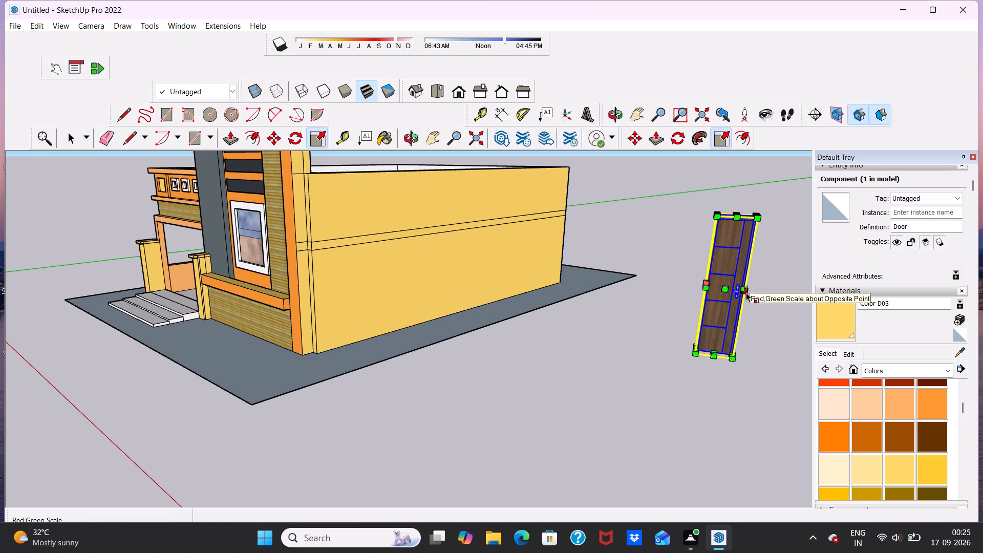
left_click(746, 292)
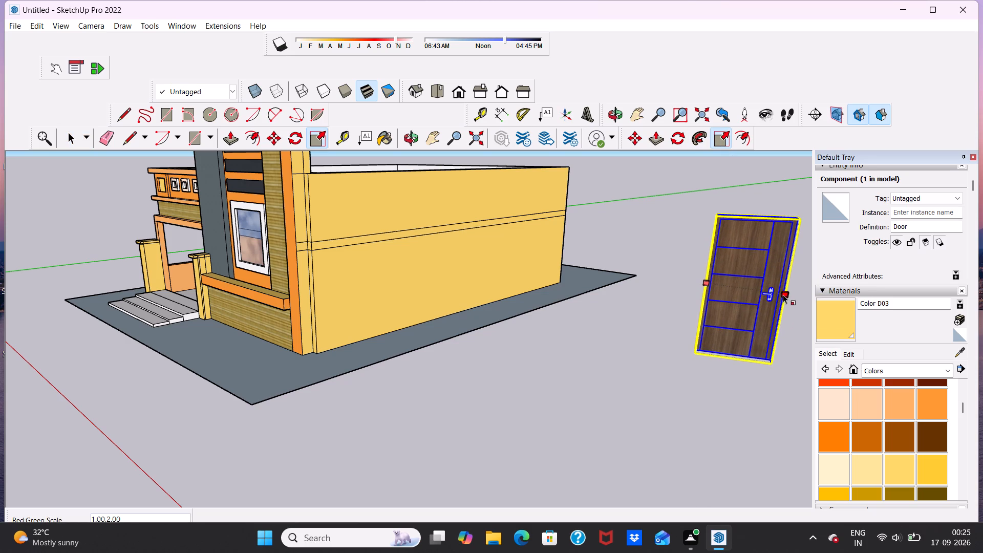
left_click(783, 294)
scroll(750, 295, "down", 16)
scroll(669, 309, "up", 5)
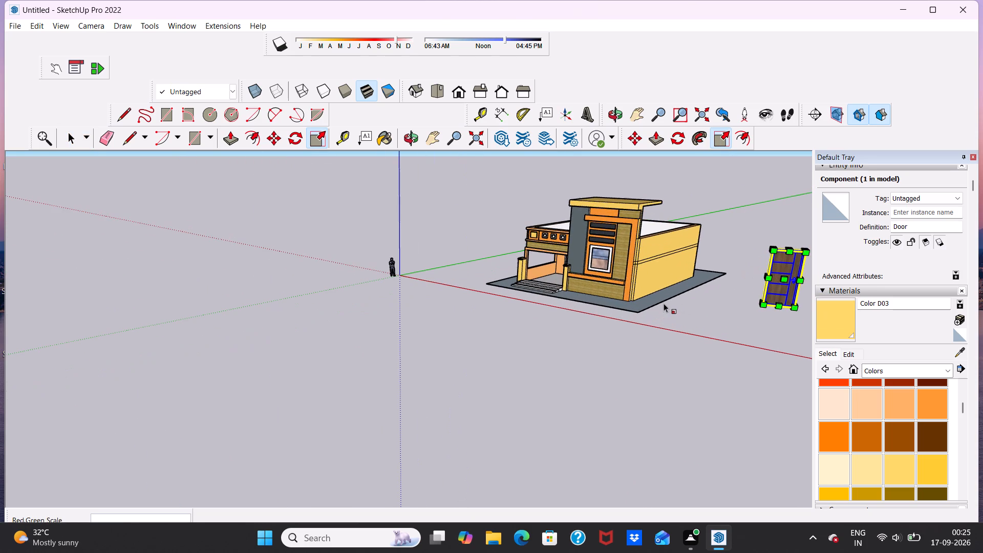
key("space")
Scale the door from the middle of its top edge to about 0.50 in depth and 0.81 in height.
scroll(701, 292, "up", 3)
scroll(706, 293, "down", 10)
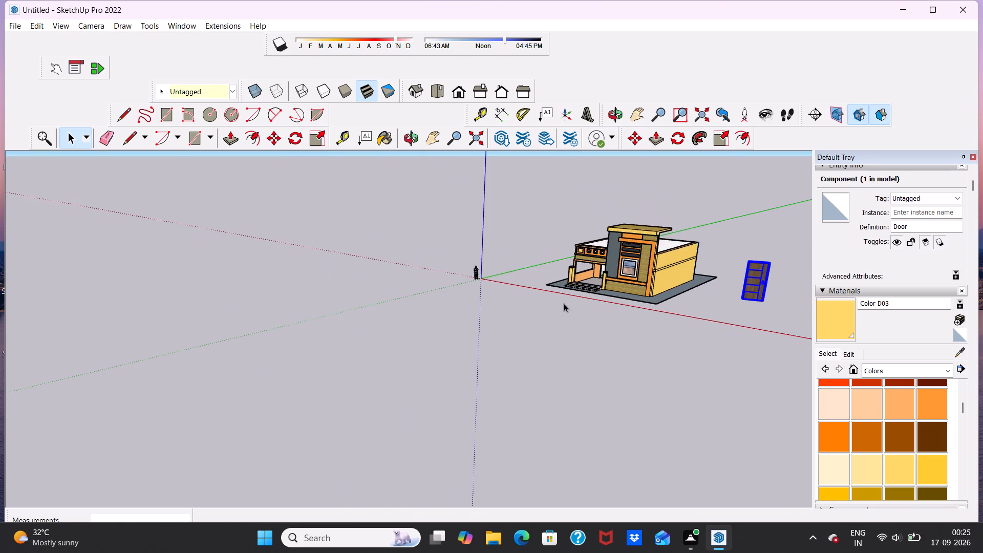
middle_click_drag(564, 304, 684, 300)
scroll(628, 252, "up", 6)
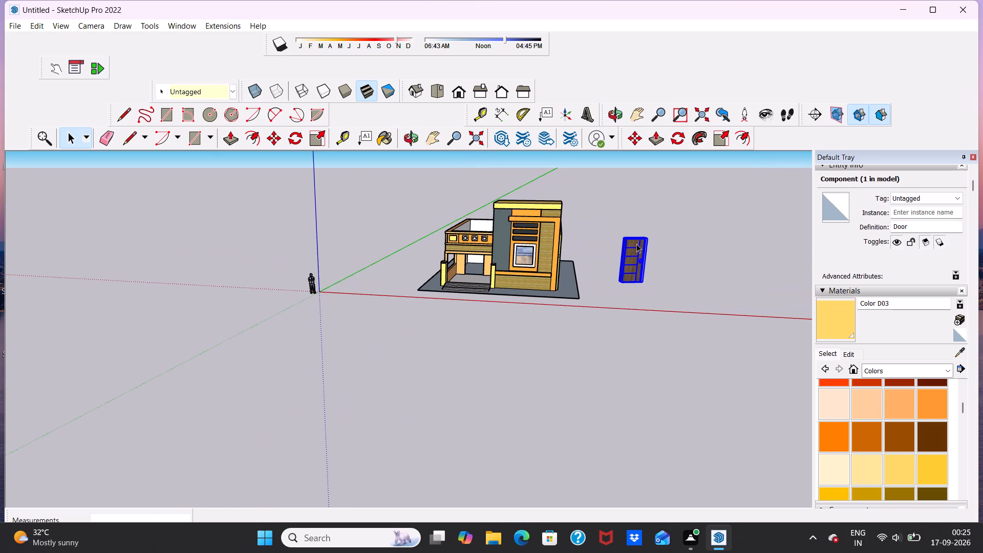
middle_click_drag(483, 278, 485, 235)
scroll(469, 256, "up", 6)
middle_click_drag(495, 311, 501, 322)
scroll(741, 276, "up", 2)
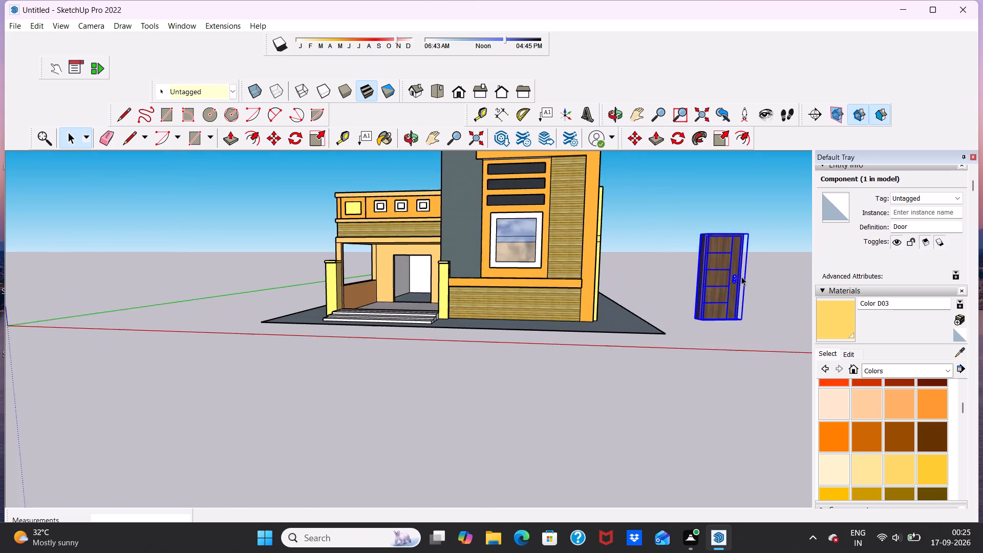
scroll(741, 276, "up", 2)
left_click(718, 138)
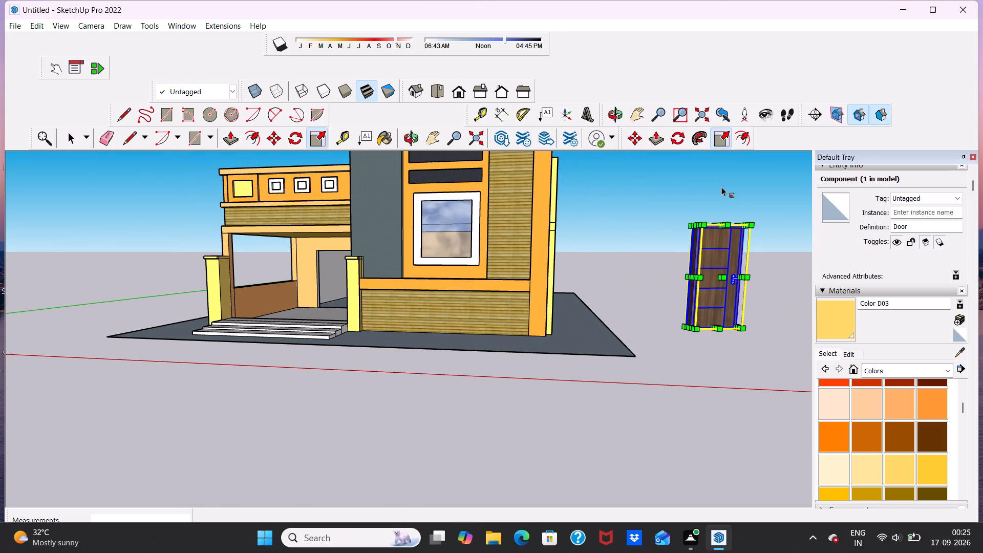
left_click(728, 225)
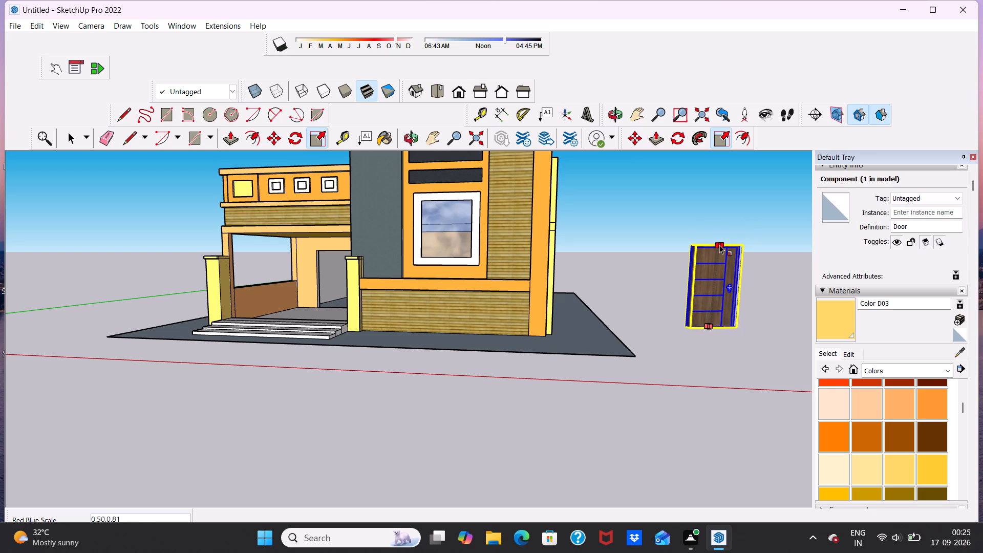
left_click(719, 245)
key("space")
left_click(766, 217)
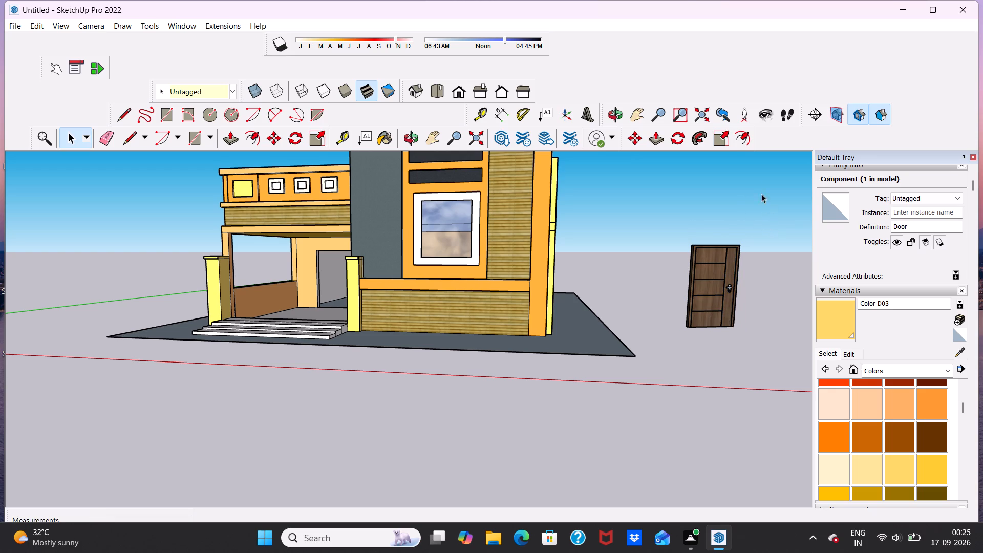
Move the door from beside the house to the open ground in front of the entrance steps, about 75' 3" away.
left_click(709, 265)
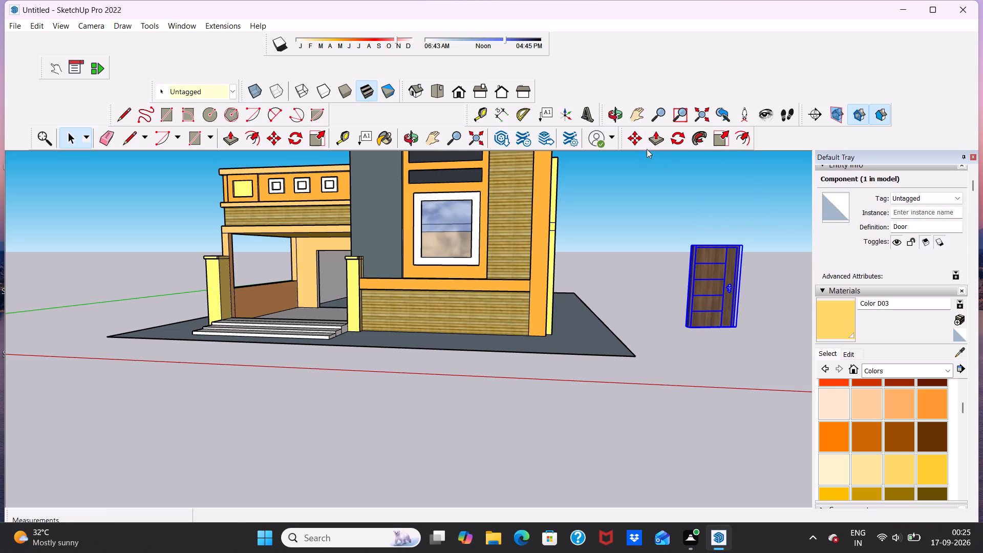
left_click(634, 136)
left_click(743, 248)
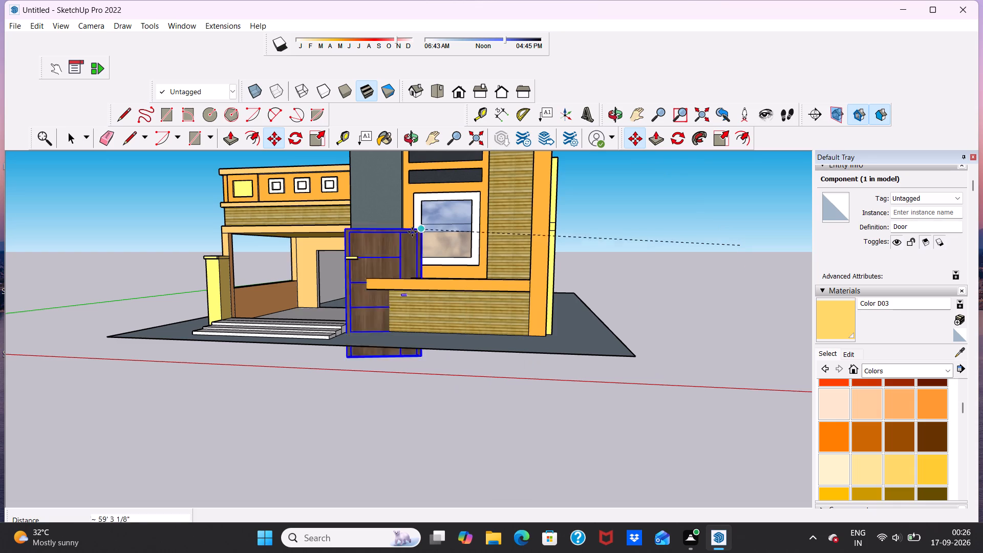
scroll(349, 269, "down", 13)
scroll(334, 247, "up", 7)
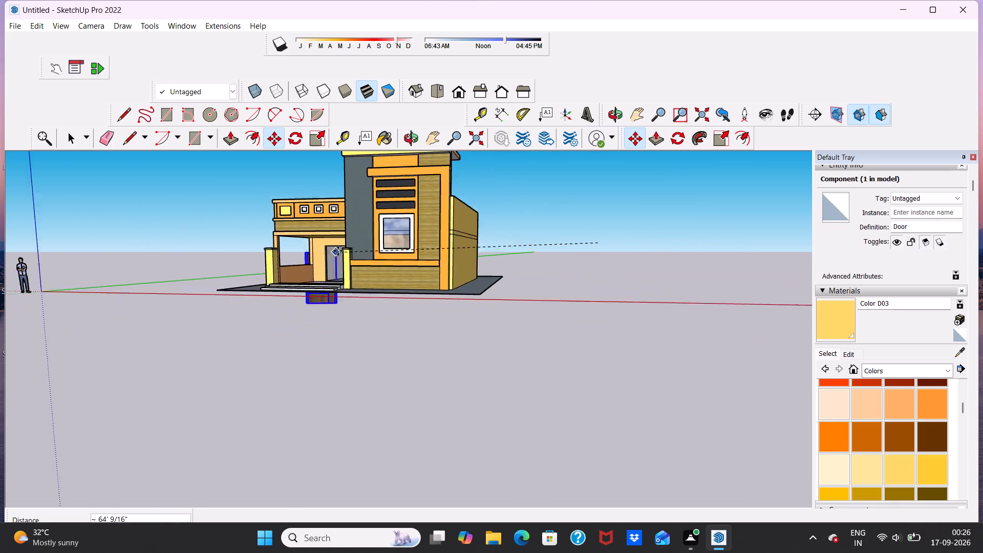
scroll(338, 251, "up", 15)
scroll(347, 239, "down", 8)
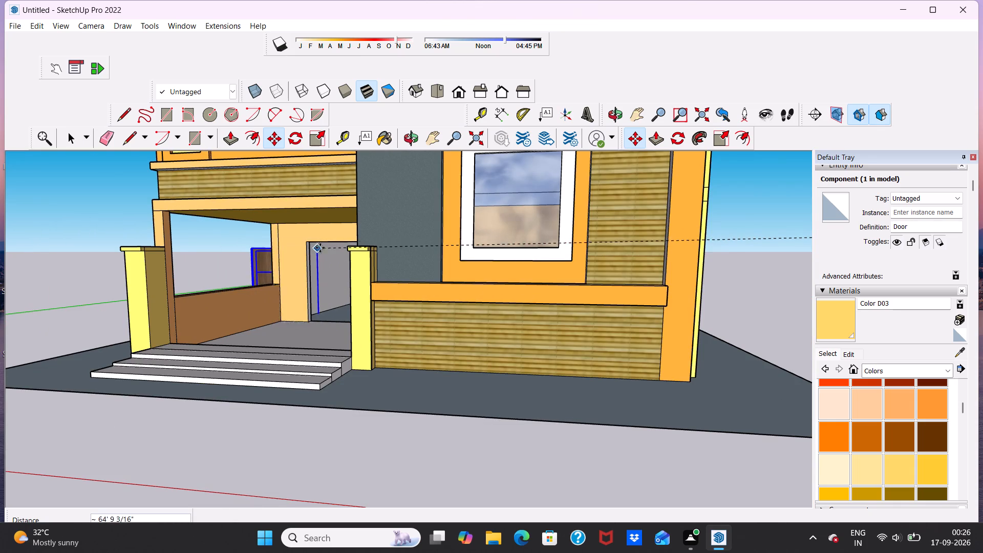
scroll(350, 236, "down", 2)
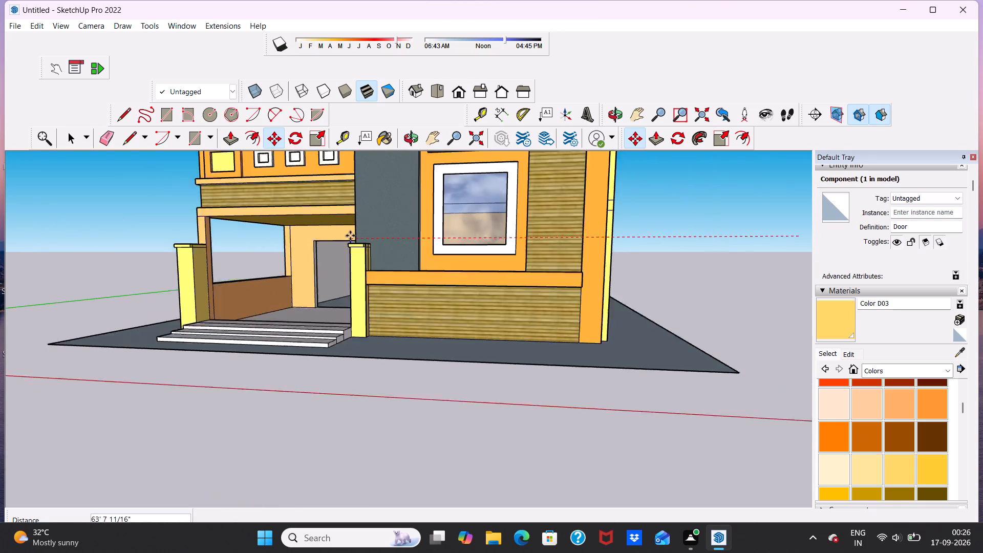
scroll(350, 236, "down", 3)
left_click(308, 330)
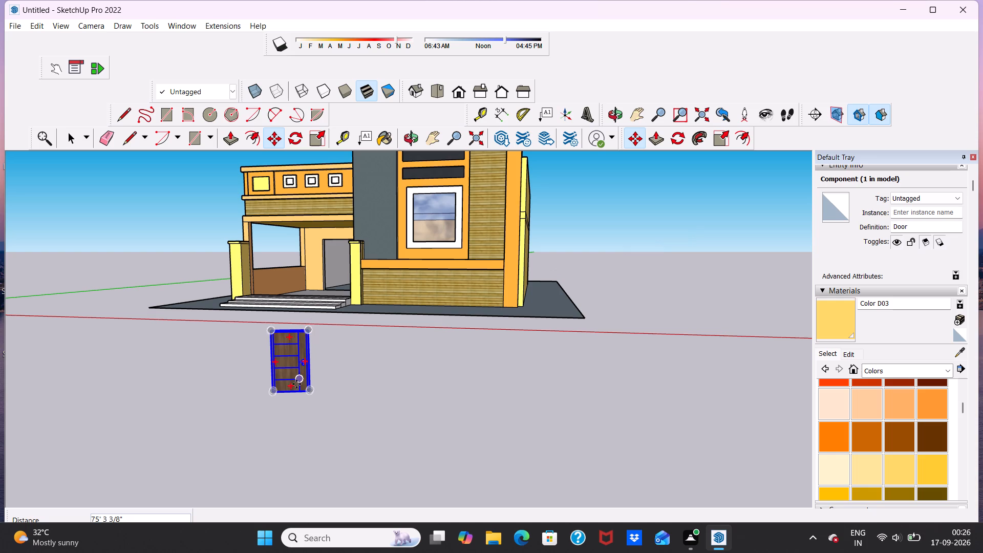
Scale the door from the middle of its bottom edge to about 1.50 in depth and 0.79 in height.
left_click(724, 143)
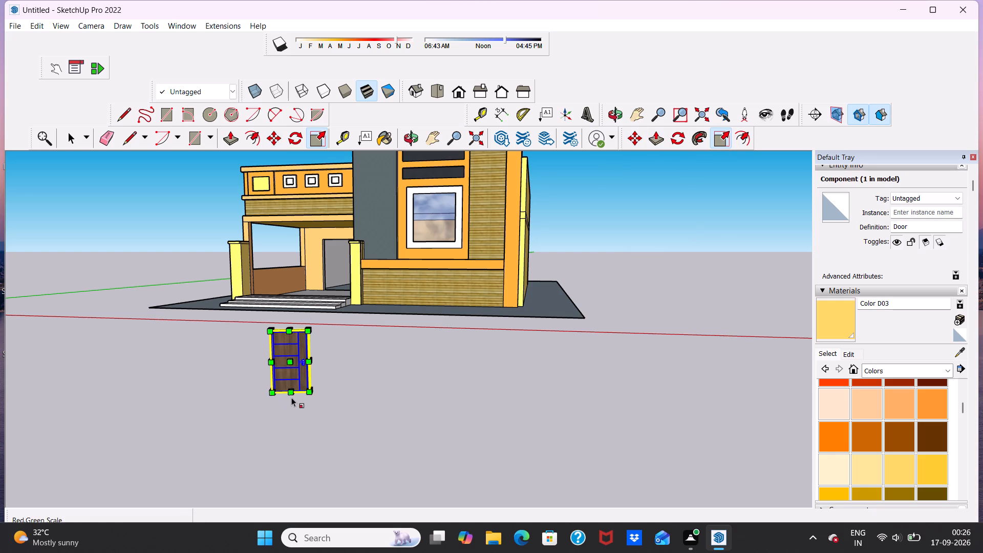
left_click(290, 395)
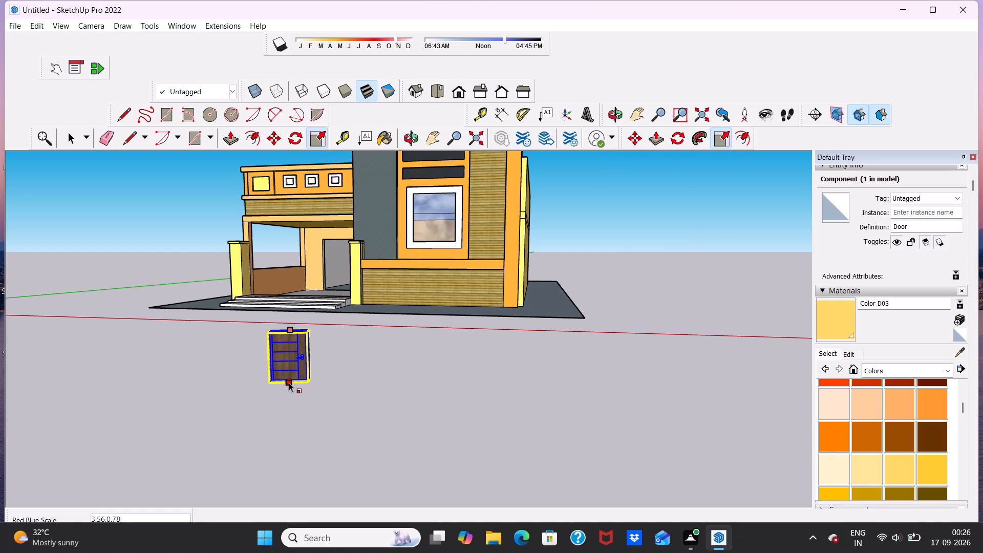
left_click(290, 380)
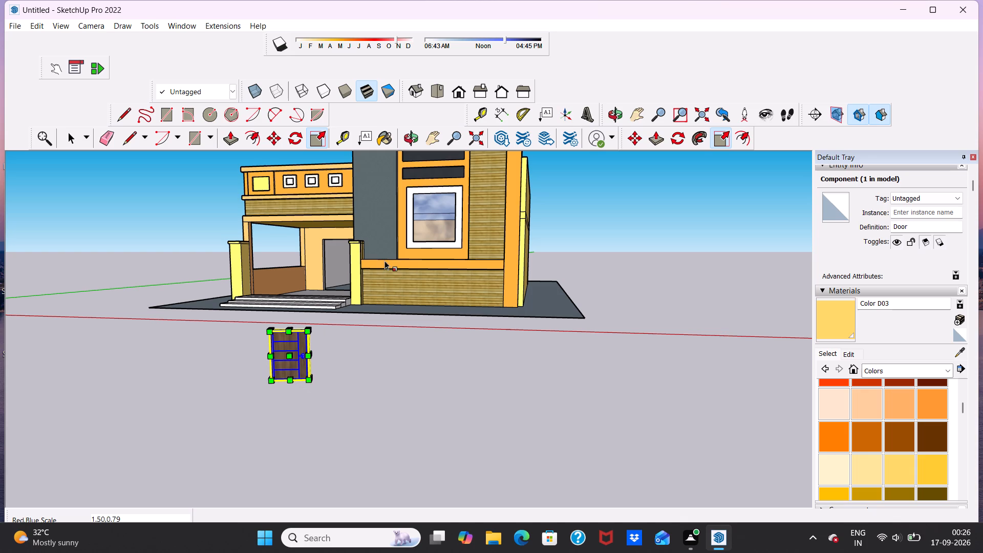
key("space")
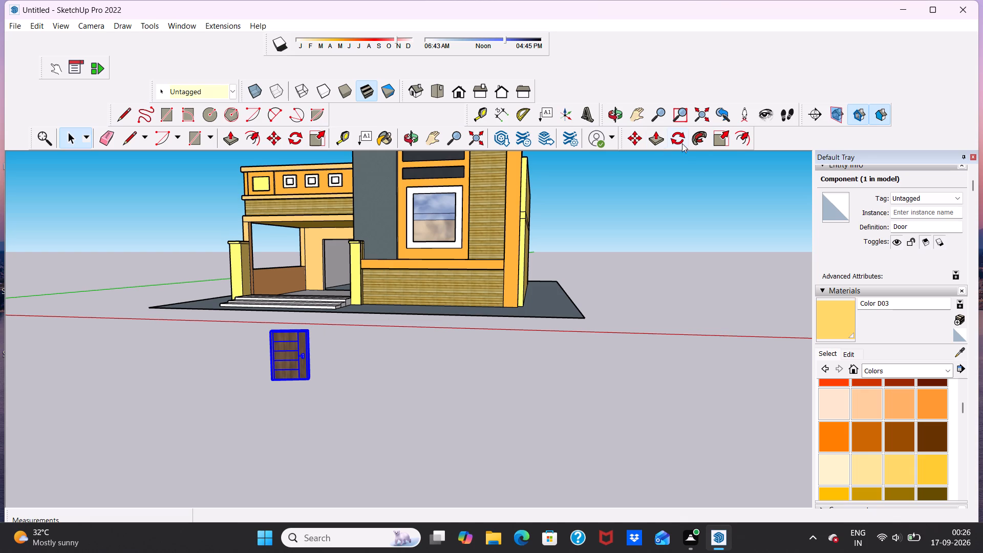
Move the door by its upper corner about 34' onto the upper corner of the entrance opening in the porch wall.
left_click(633, 140)
middle_click_drag(344, 285, 384, 299)
left_click(271, 323)
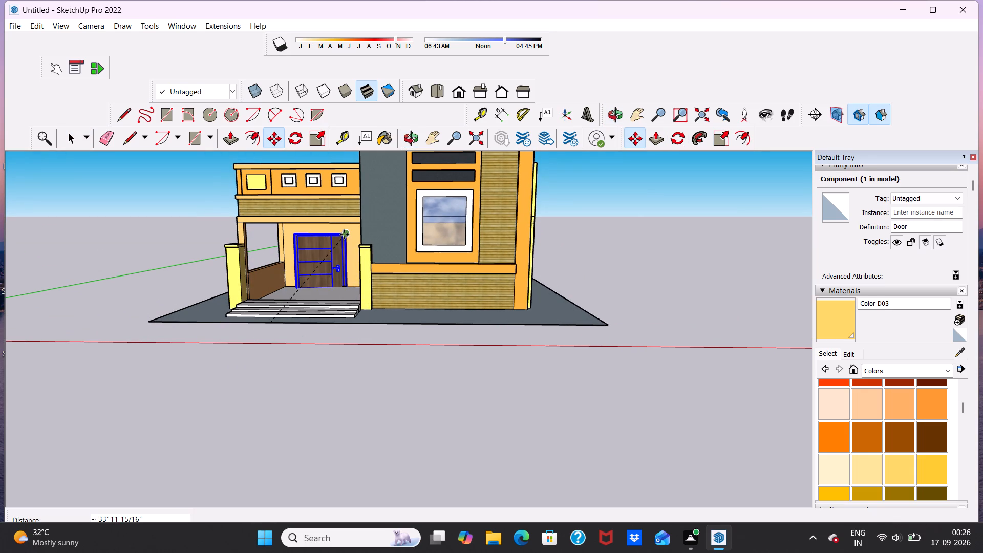
left_click(344, 235)
key("space")
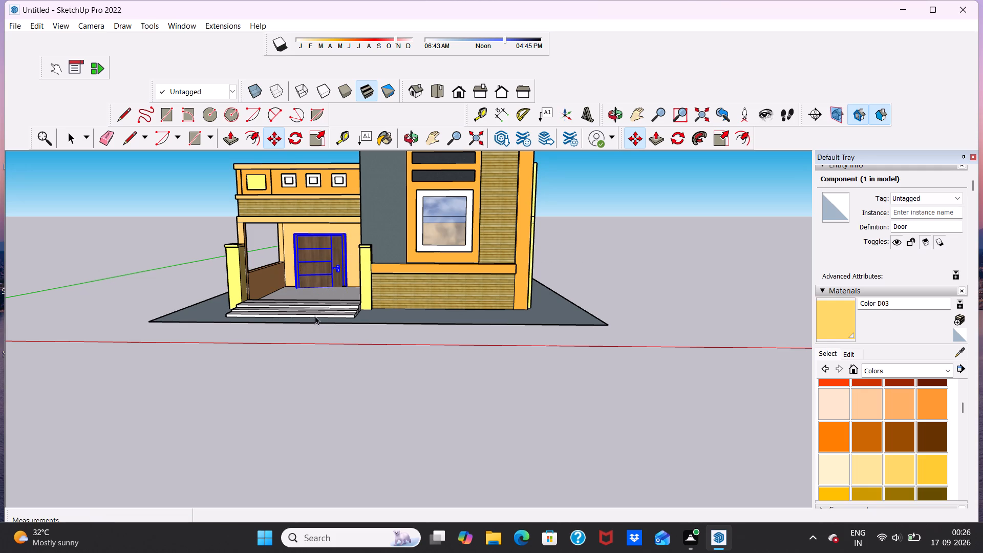
Scale the door vertically from its bottom edge by about 0.74 to bring it up to the porch floor.
middle_click_drag(317, 313, 333, 280)
scroll(326, 272, "up", 6)
scroll(333, 280, "down", 5)
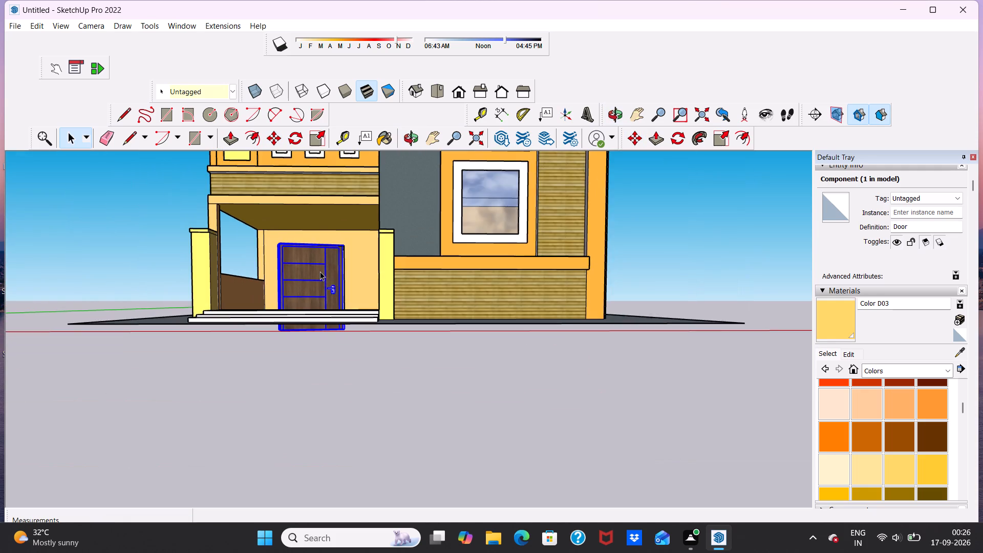
scroll(320, 270, "up", 5)
left_click(320, 271)
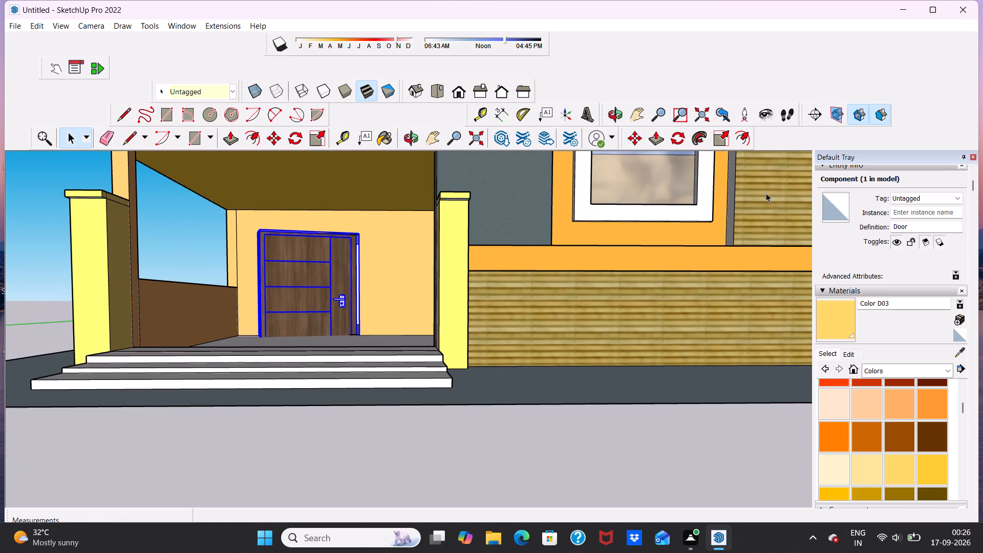
left_click(716, 136)
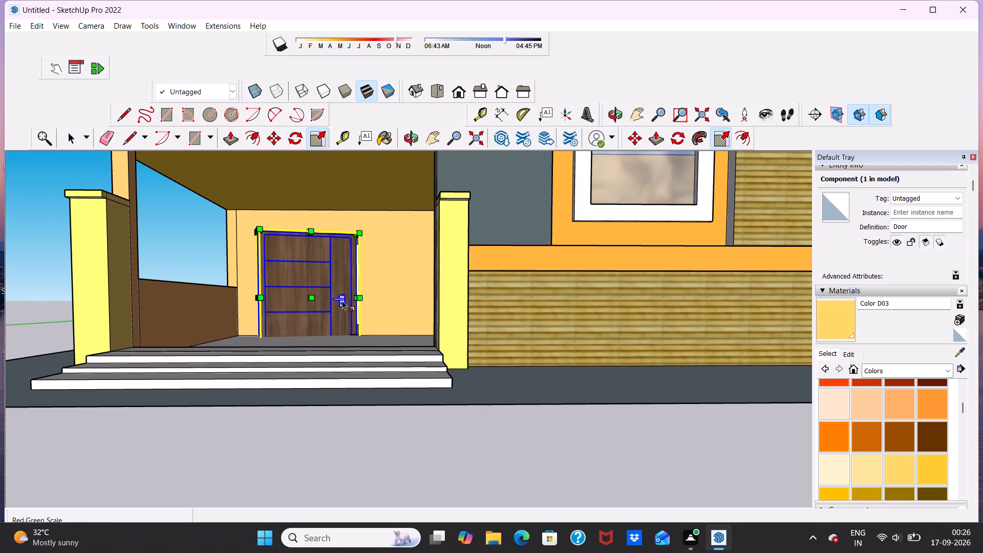
middle_click_drag(314, 449, 312, 425)
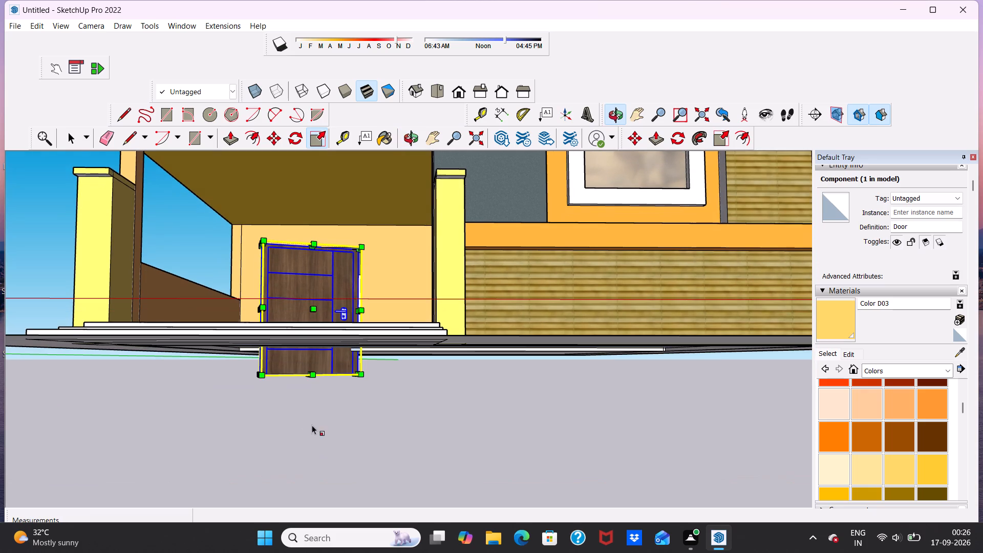
left_click(307, 376)
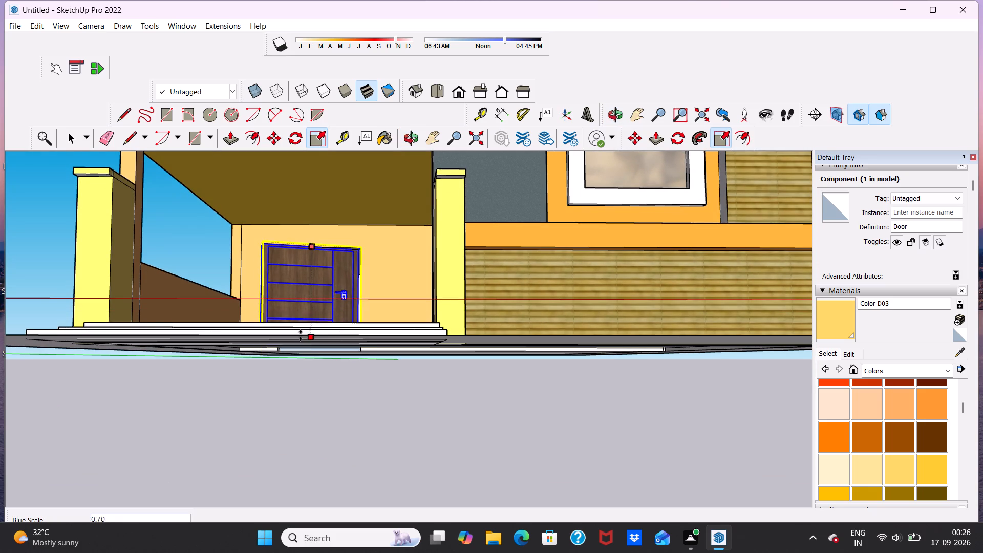
left_click(310, 322)
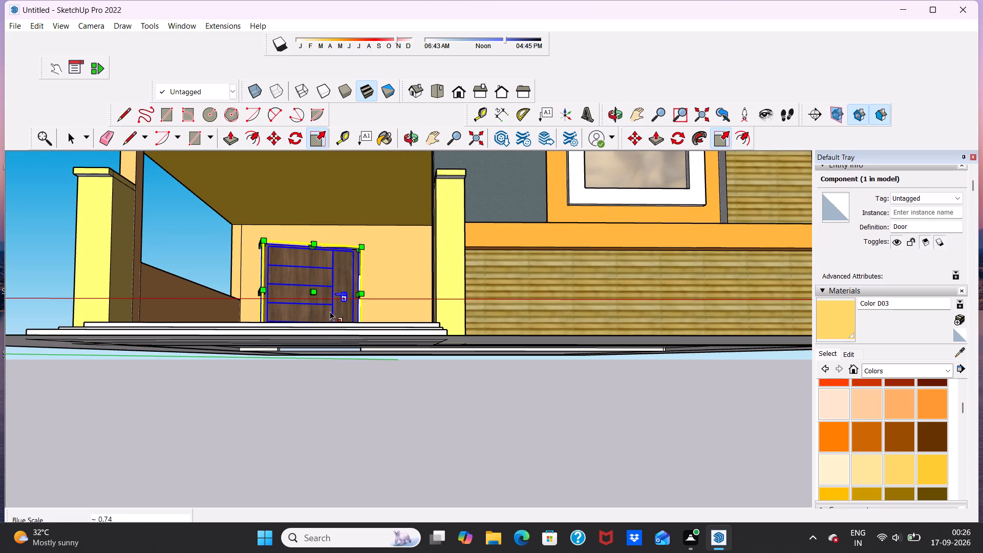
Enlarge the door uniformly by about 1.06 from its lower corner to fill the entrance opening.
middle_click_drag(330, 311, 321, 350)
scroll(309, 316, "up", 8)
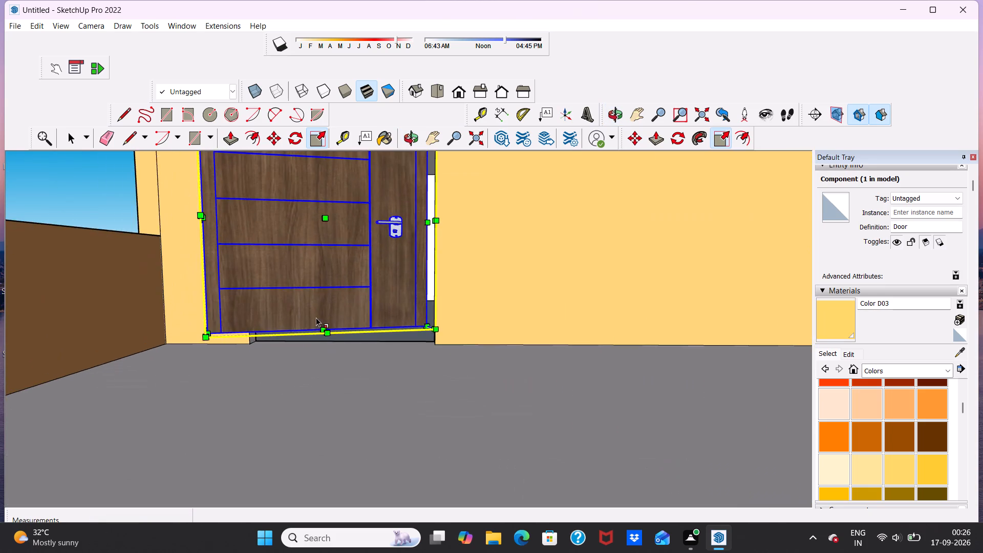
scroll(316, 317, "down", 9)
scroll(263, 249, "up", 3)
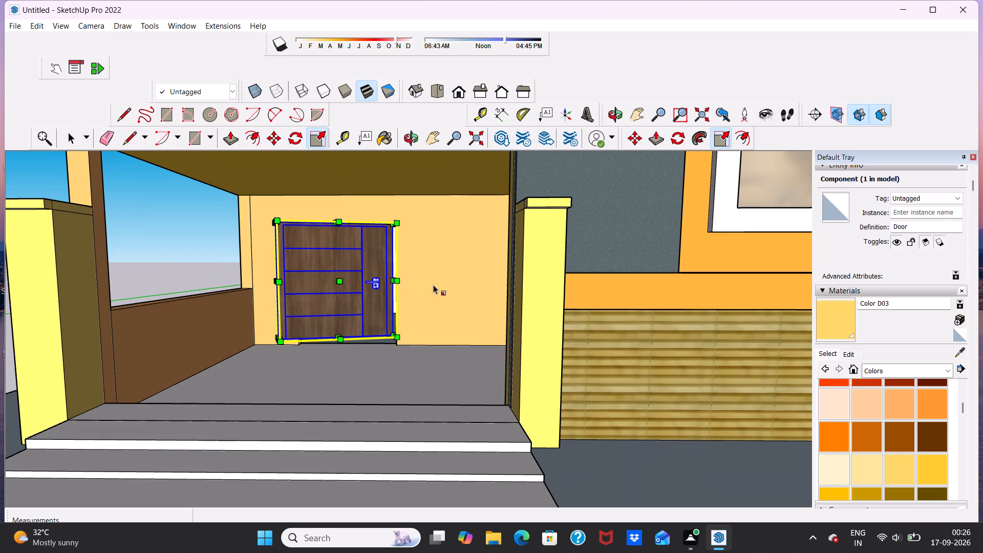
left_click(405, 282)
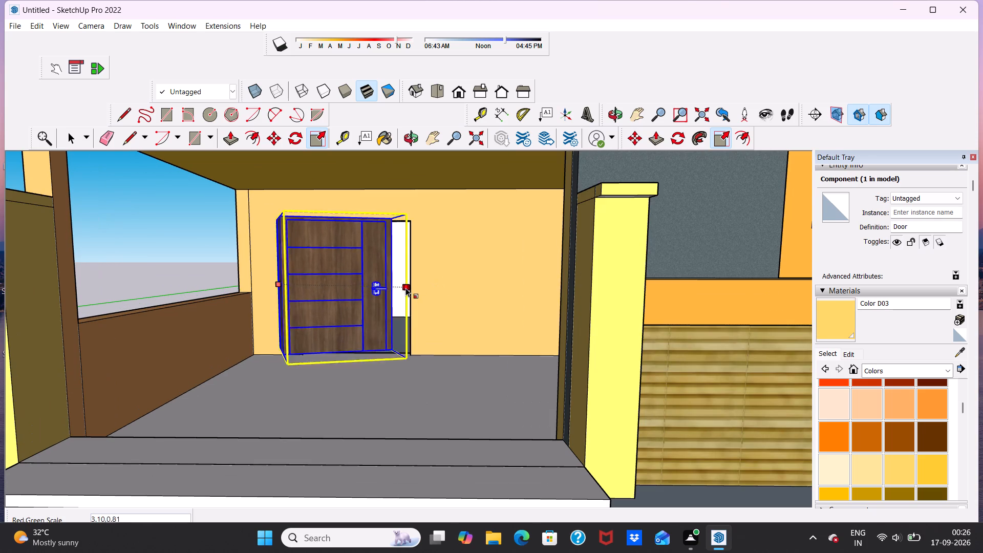
left_click(410, 286)
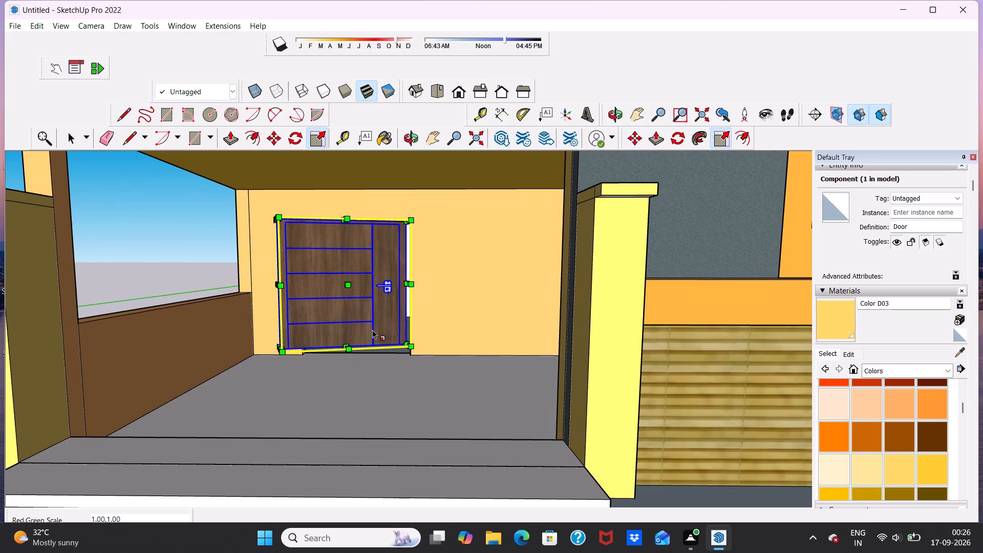
left_click(412, 347)
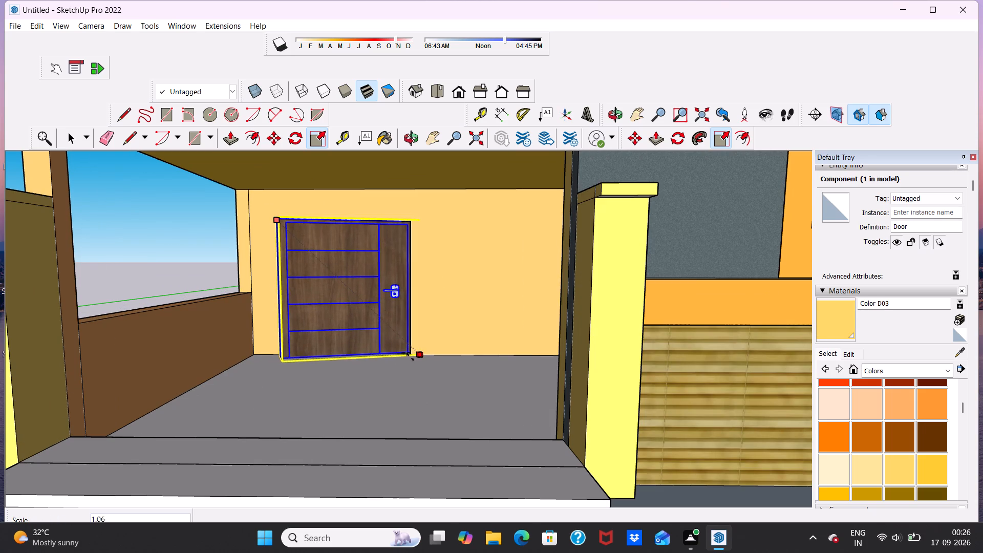
left_click(413, 354)
scroll(282, 277, "up", 4)
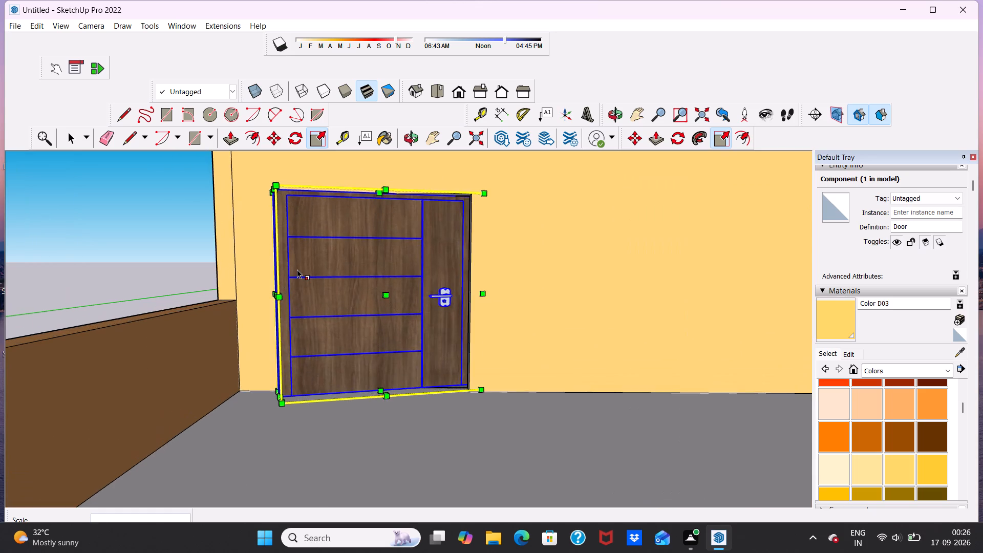
scroll(298, 269, "down", 5)
key("space")
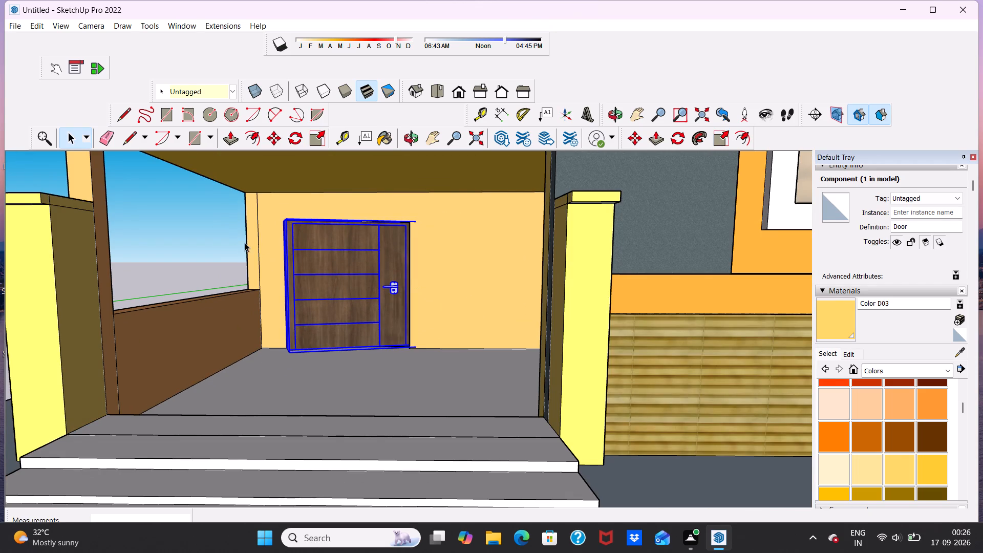
Undo the recent scaling and move of the wooden door so the entrance opening is empty again.
middle_click_drag(247, 243, 550, 303)
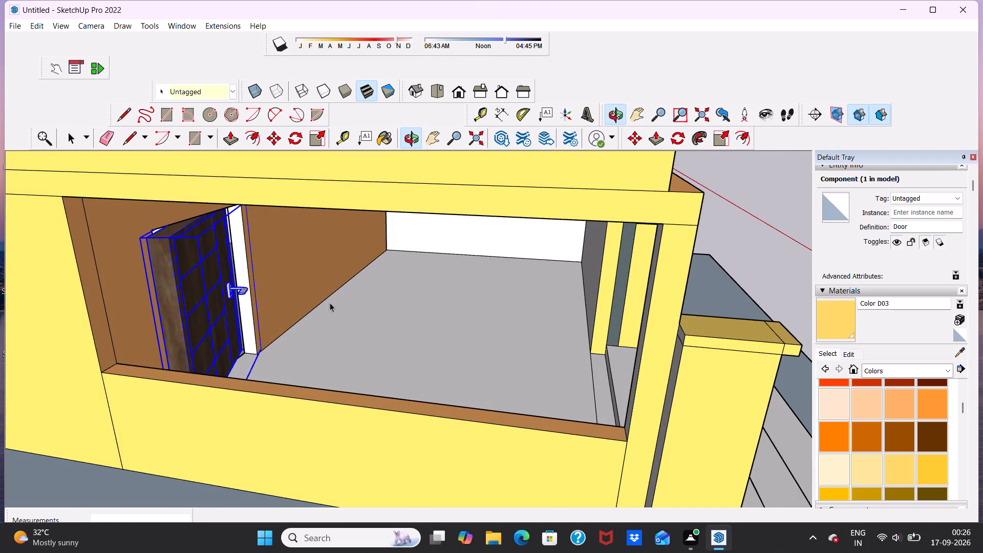
scroll(300, 246, "down", 6)
scroll(264, 278, "up", 5)
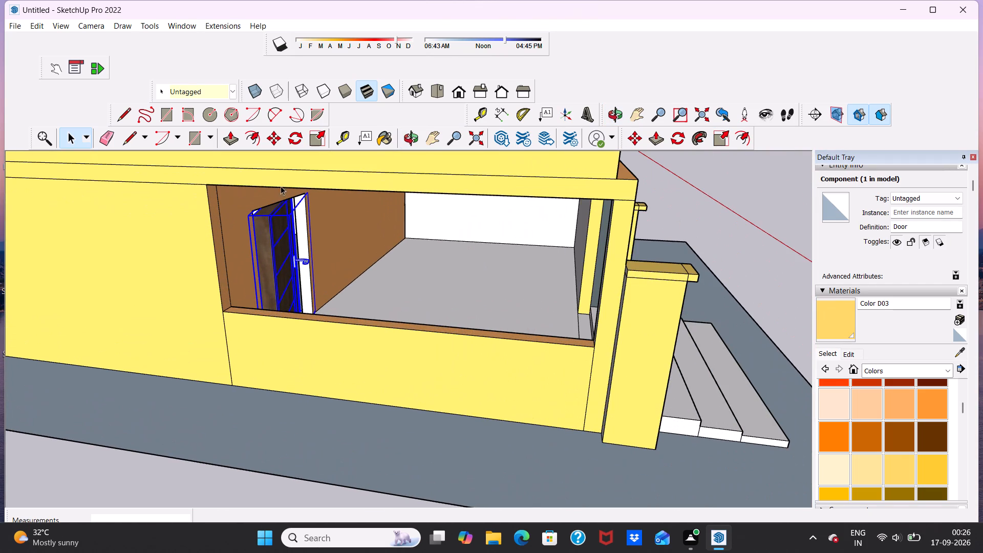
scroll(307, 236, "down", 1)
scroll(283, 233, "up", 7)
scroll(309, 216, "down", 7)
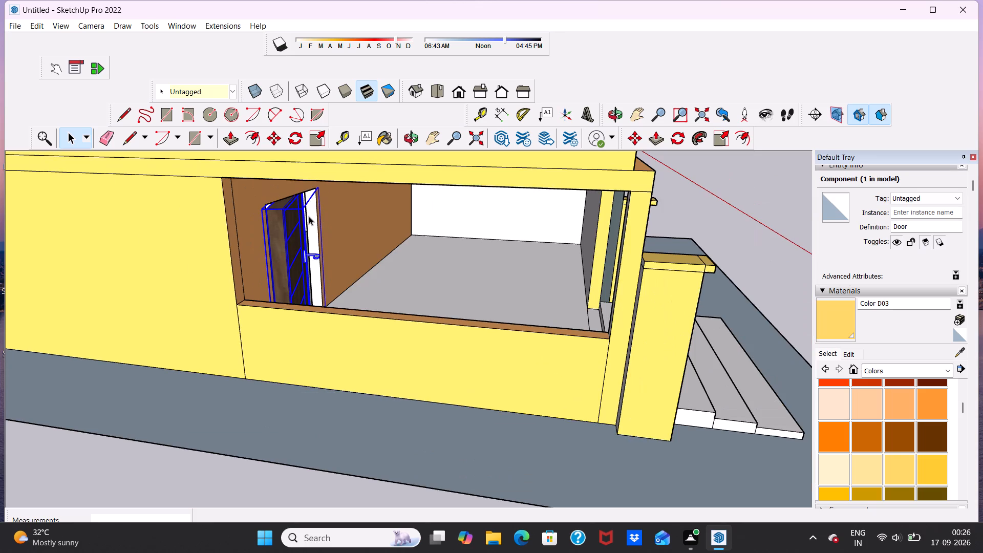
key("ctrl+z")
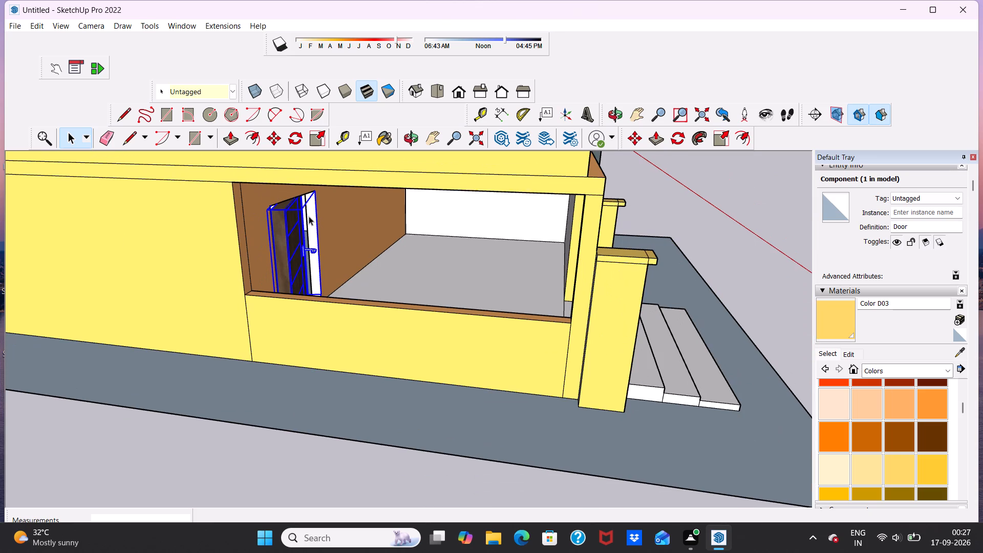
key("ctrl+z")
key("ctrl+z")
key("ctrl+z")
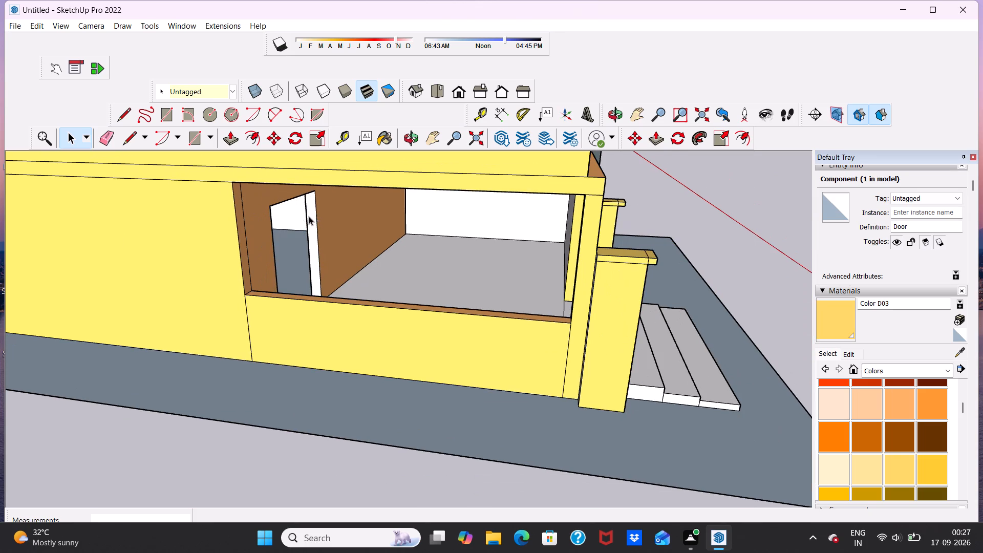
Trace the entrance opening corner to corner with lines about 6' 6" wide to close it with a face.
scroll(312, 216, "down", 5)
middle_click_drag(409, 210, 223, 209)
scroll(347, 233, "down", 5)
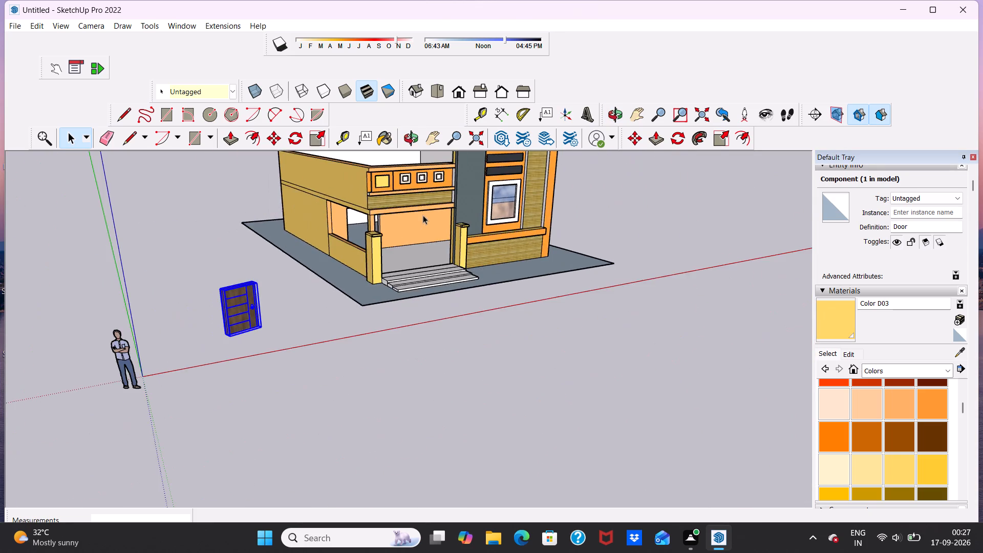
middle_click_drag(419, 226, 309, 187)
scroll(402, 246, "up", 9)
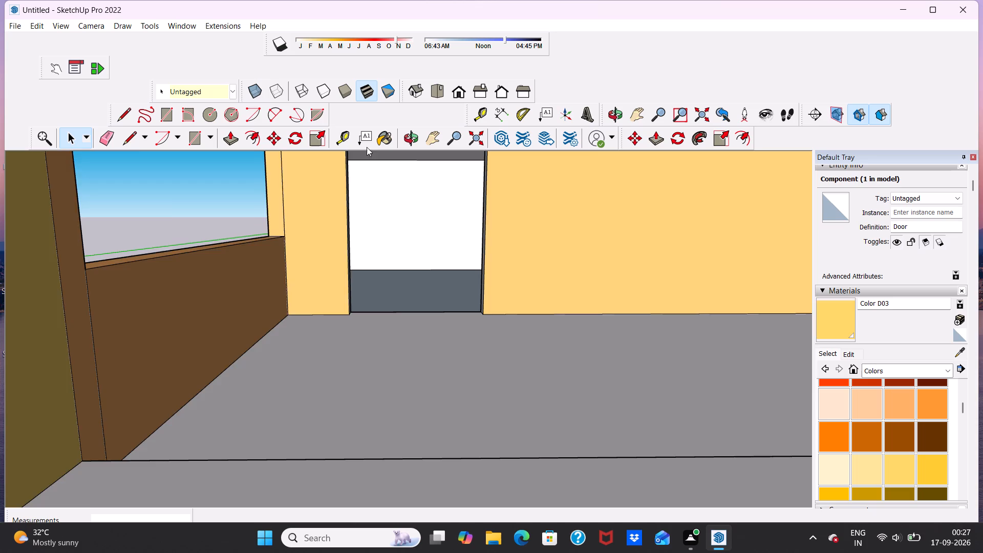
scroll(433, 227, "down", 4)
scroll(411, 187, "up", 3)
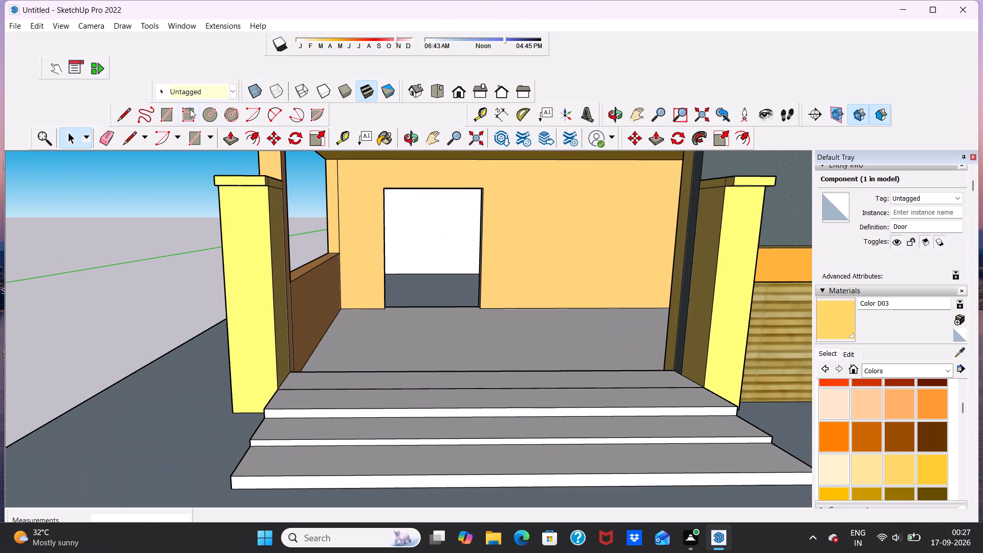
left_click(120, 140)
scroll(408, 186, "up", 4)
left_click(376, 190)
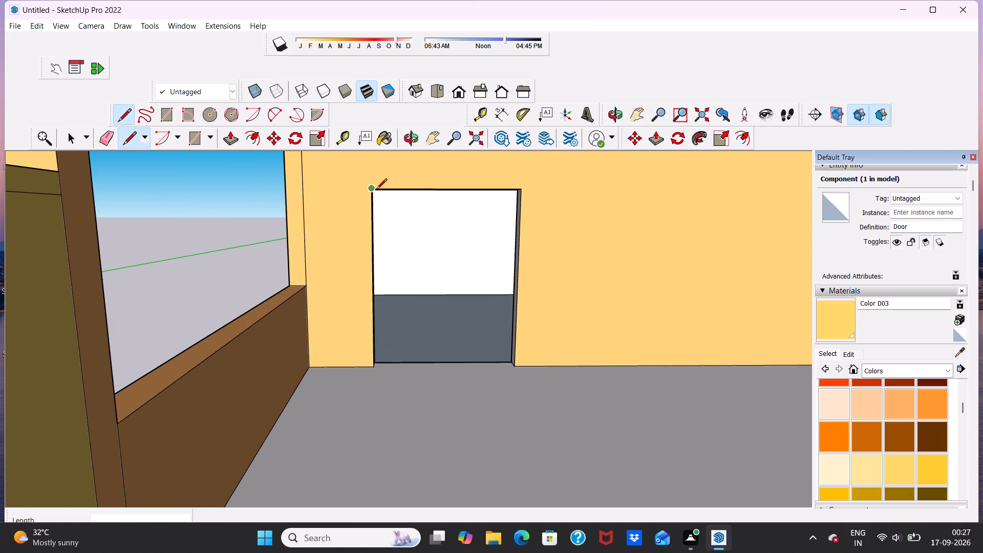
left_click(522, 191)
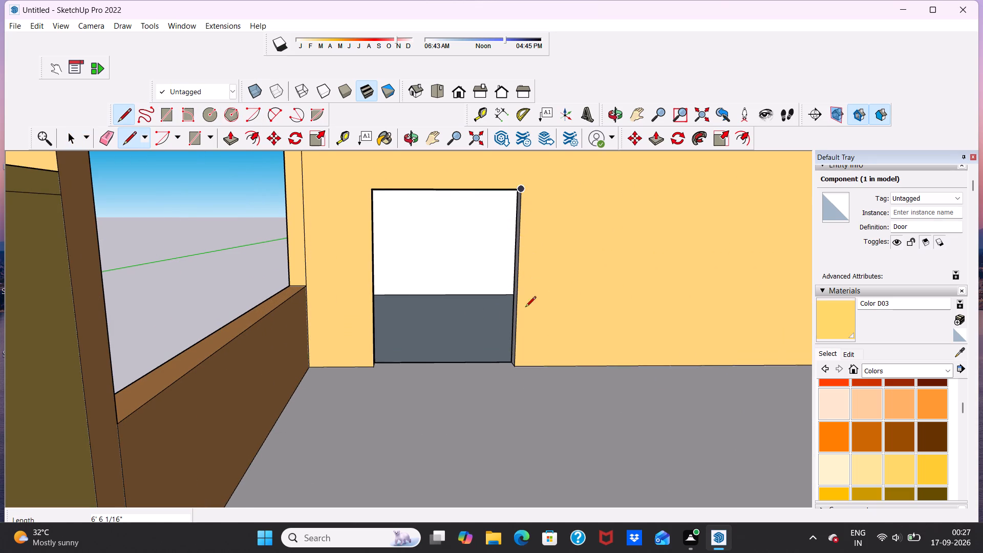
left_click(512, 366)
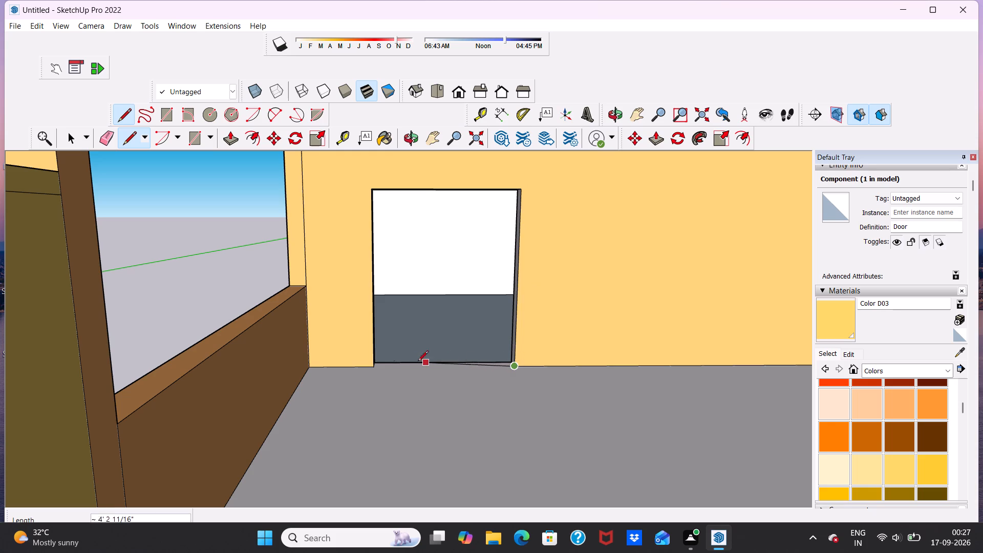
left_click(377, 368)
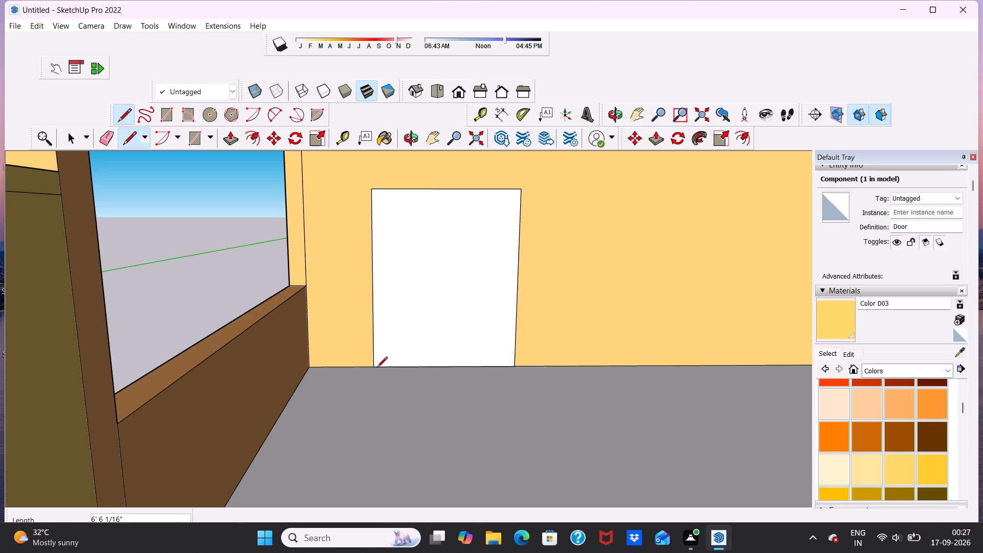
key("space")
Offset the outline of the new door face inward by about 7" to form a frame.
scroll(486, 274, "down", 11)
scroll(572, 271, "up", 3)
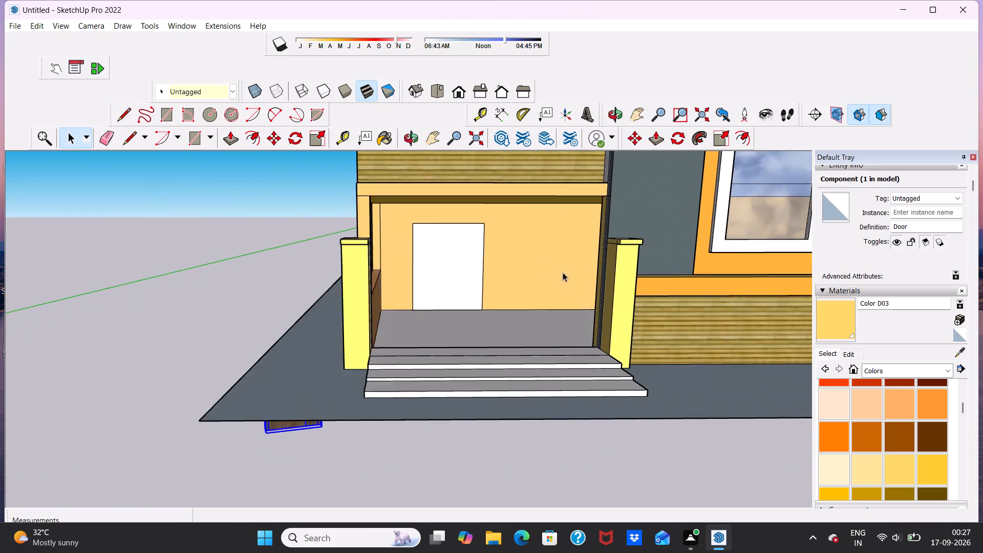
scroll(563, 272, "up", 1)
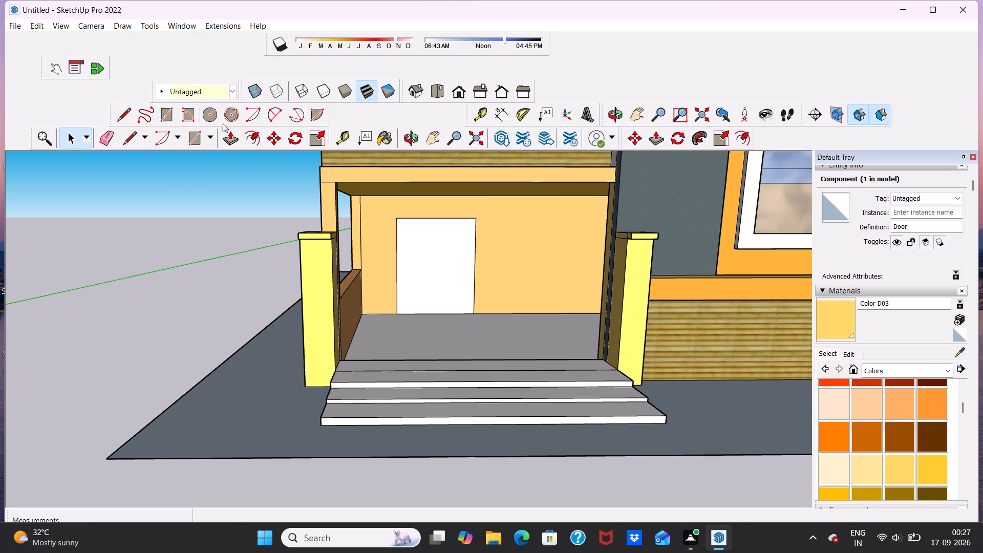
left_click(257, 140)
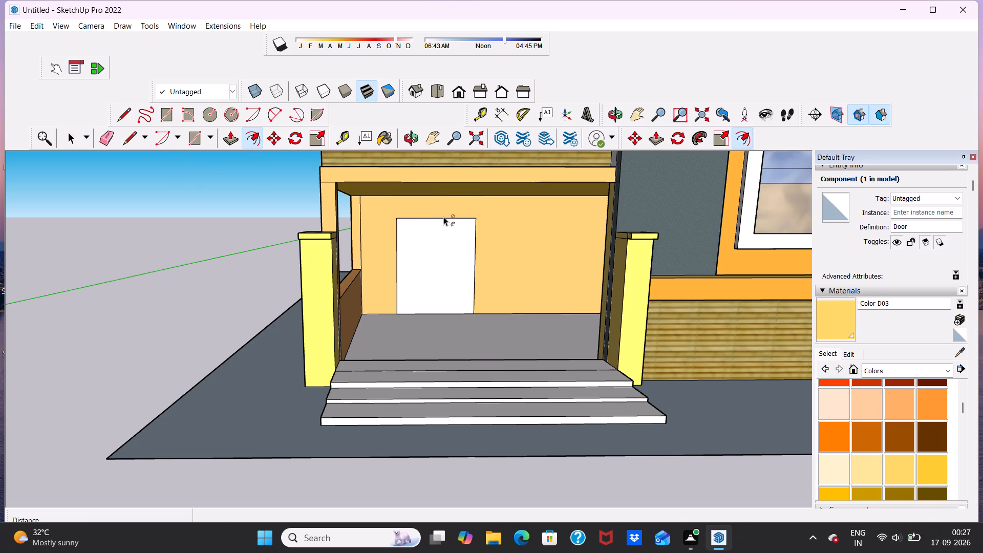
left_click(443, 217)
left_click(434, 221)
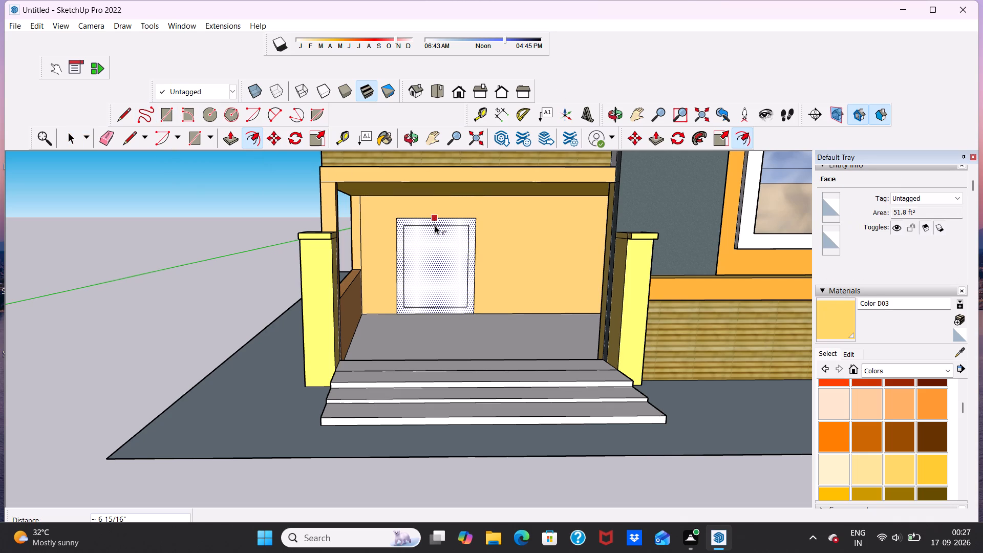
left_click(435, 225)
scroll(444, 312, "up", 6)
scroll(441, 305, "down", 5)
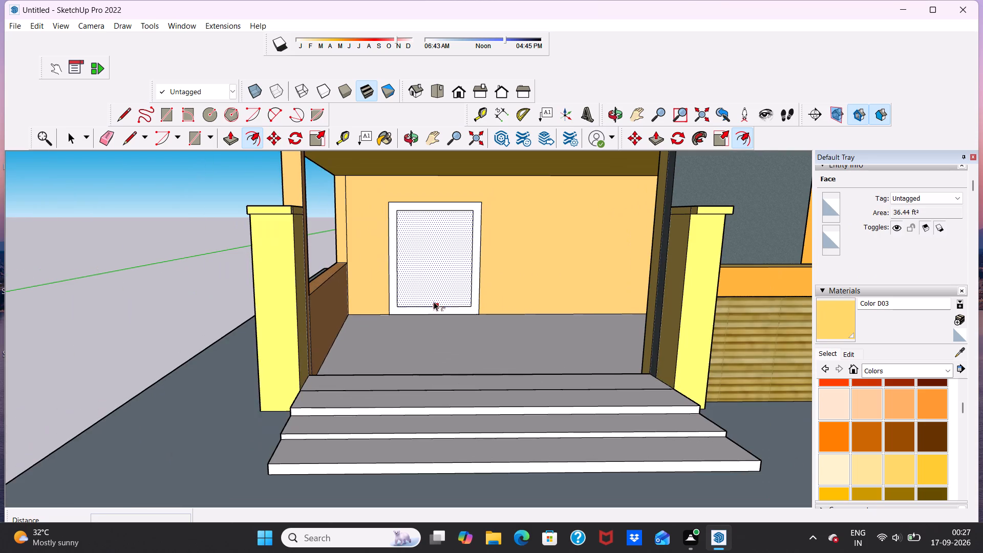
scroll(432, 320, "up", 2)
key("space")
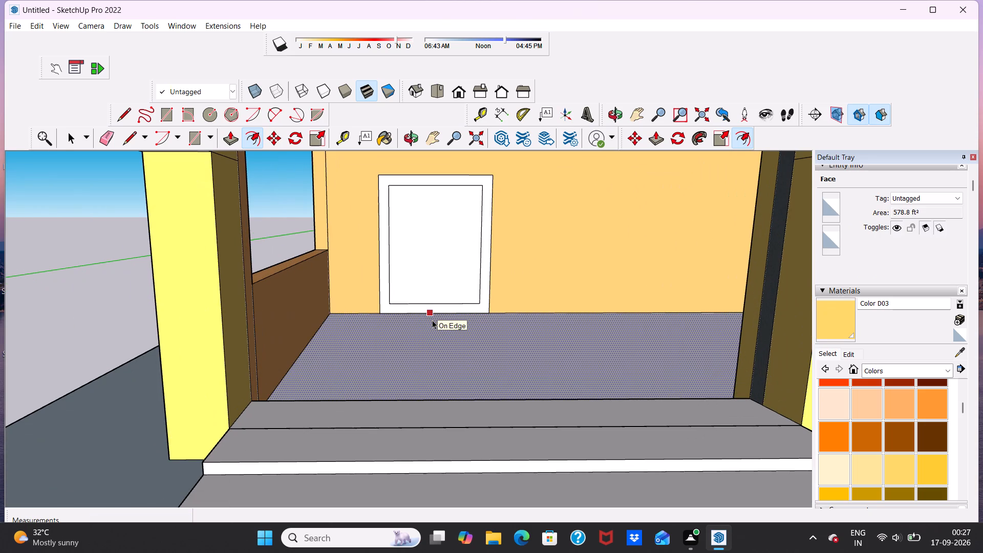
Draw vertical lines about 7" long from both lower corners of the inner rectangle down to the porch floor.
scroll(409, 303, "up", 4)
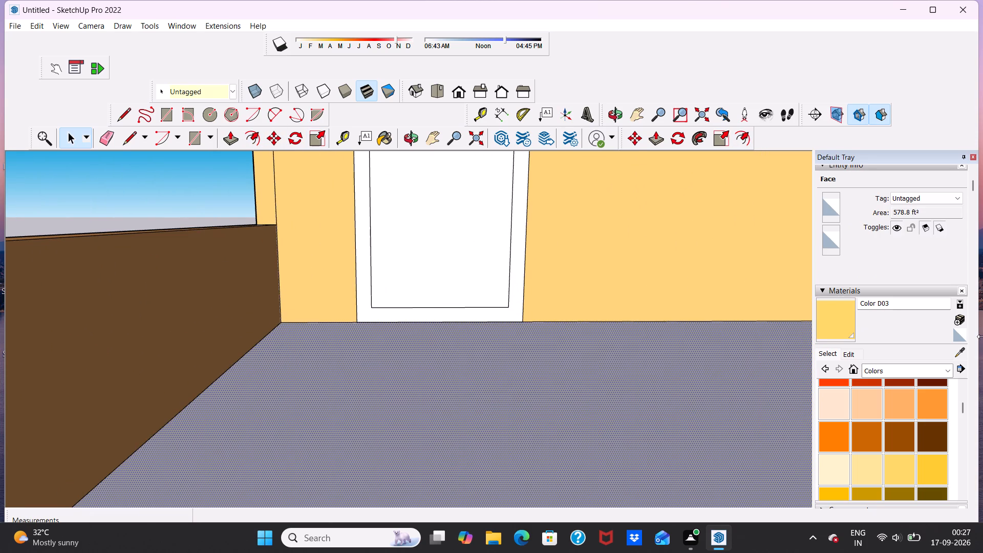
left_click(123, 117)
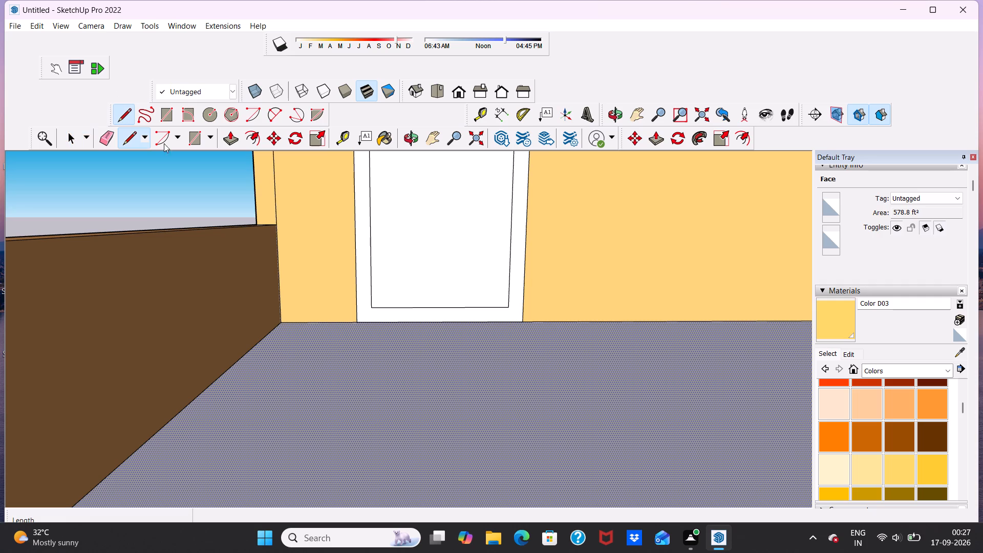
scroll(369, 317, "up", 10)
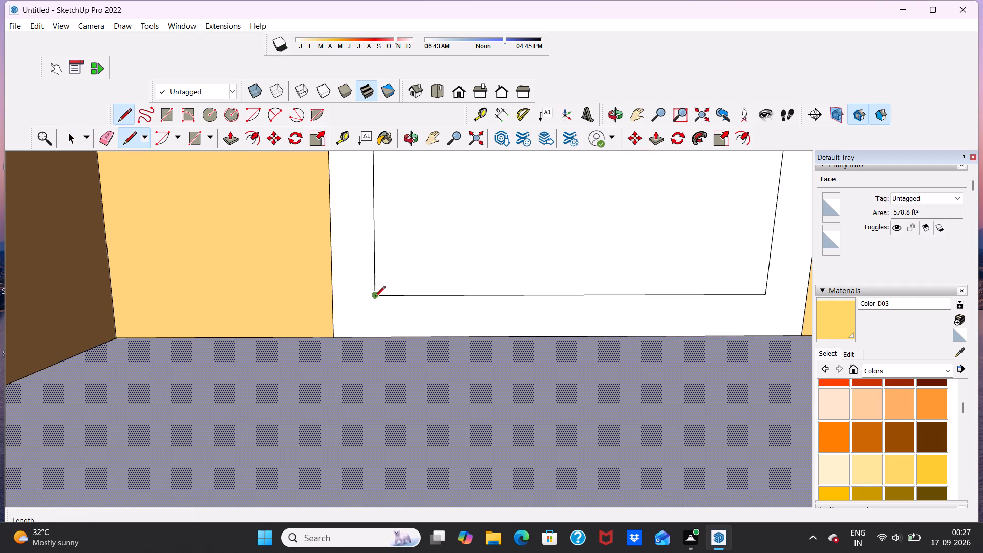
left_click(375, 297)
left_click(378, 335)
left_click(764, 294)
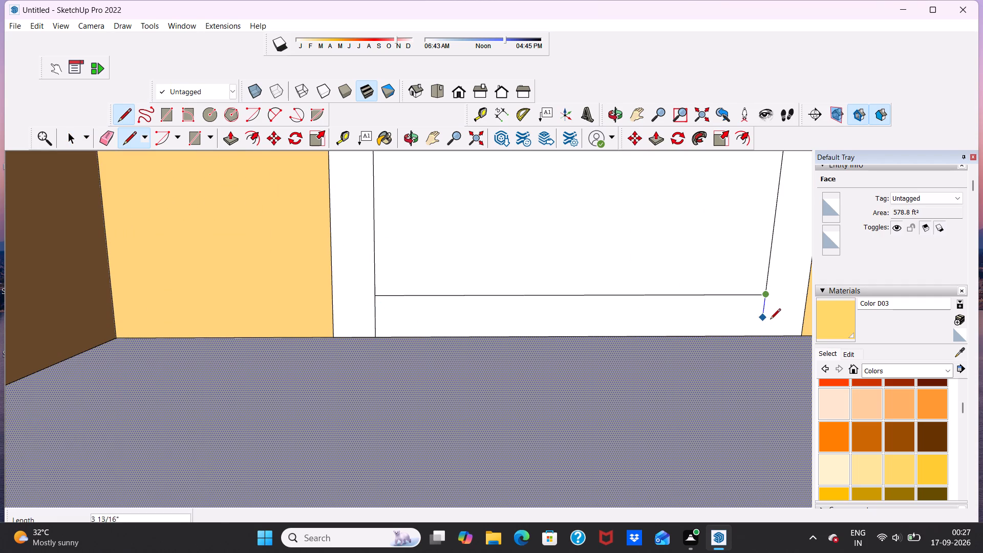
left_click(760, 332)
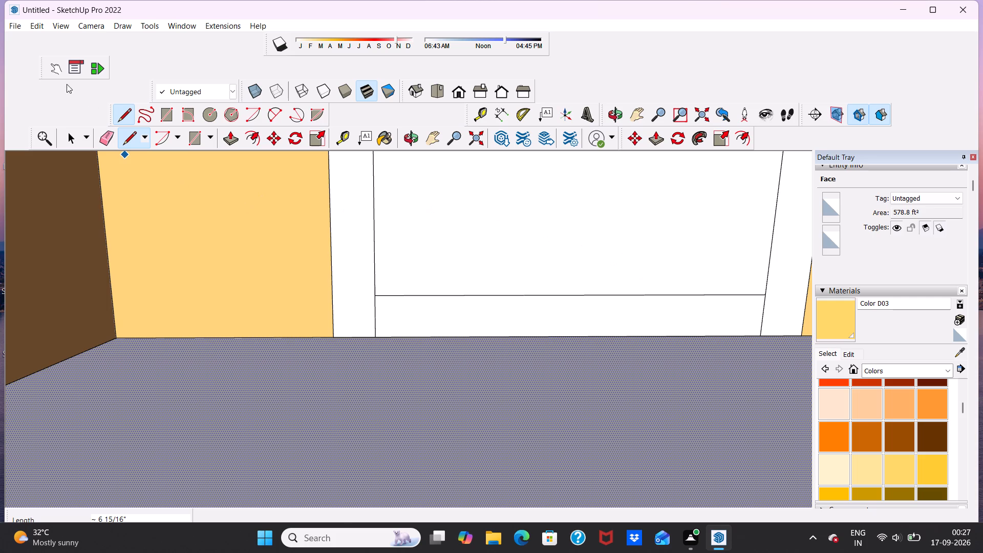
Erase the inner rectangle's bottom edge so the door panel reaches the porch floor between the two jambs.
left_click(104, 138)
scroll(473, 304, "up", 5)
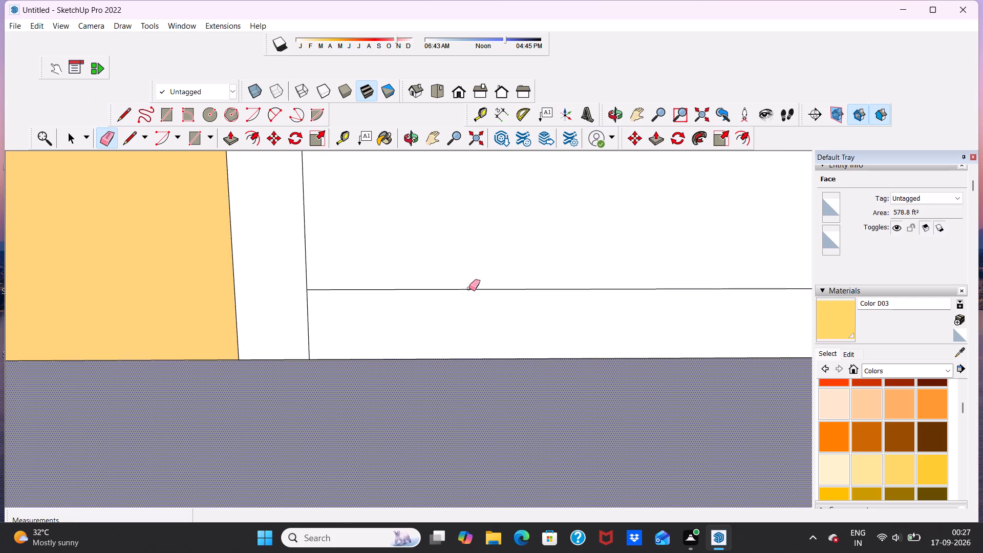
left_click(467, 289)
scroll(467, 289, "down", 17)
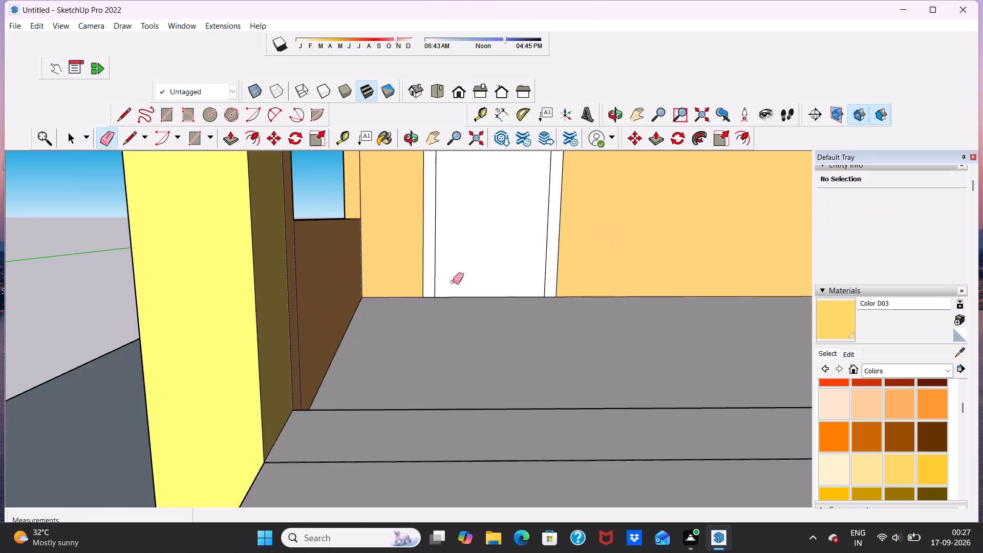
scroll(453, 282, "down", 7)
scroll(507, 219, "up", 5)
scroll(507, 218, "down", 2)
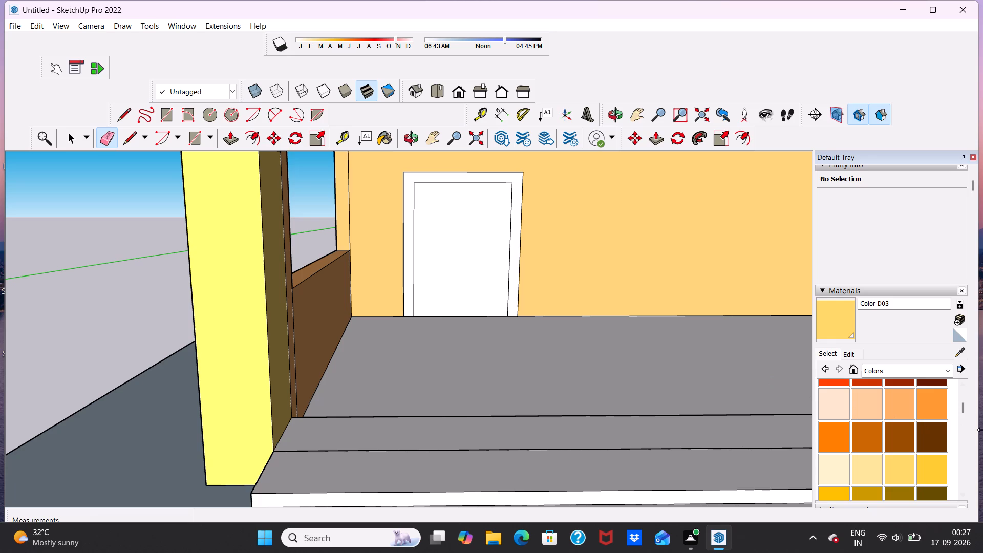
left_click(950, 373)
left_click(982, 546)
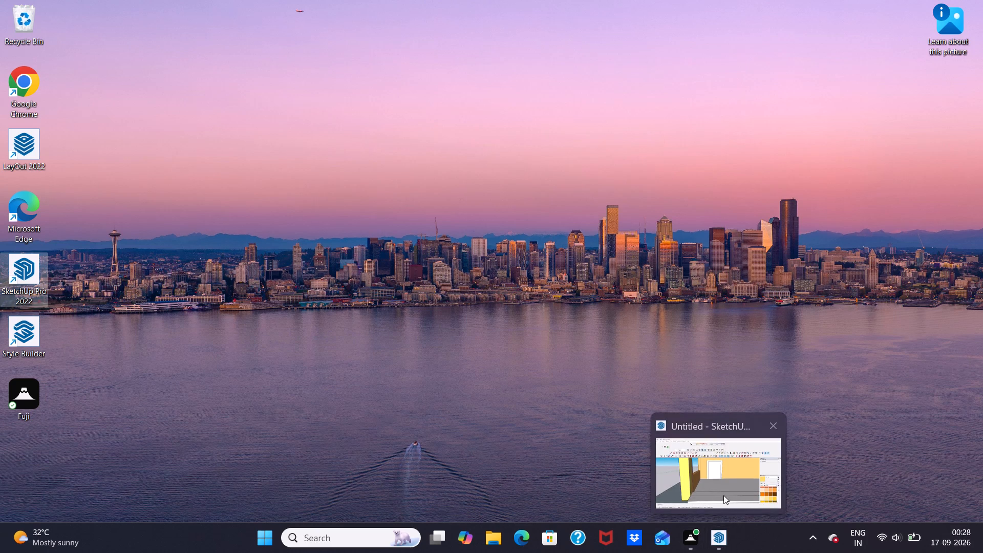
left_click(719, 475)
Paint the door frame around the entrance panel with Wood Veneer 01 from the Wood materials.
scroll(622, 344, "down", 5)
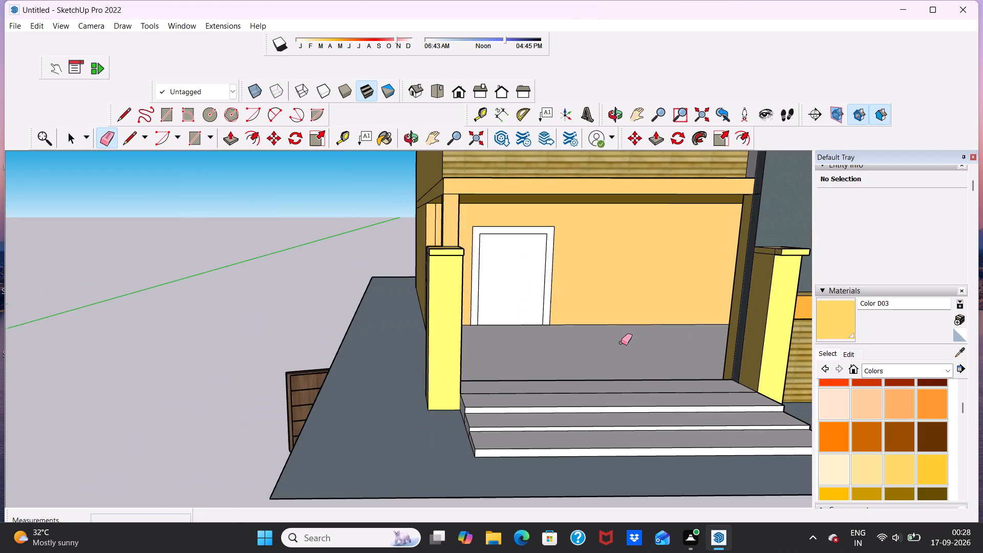
scroll(787, 383, "up", 4)
key("space")
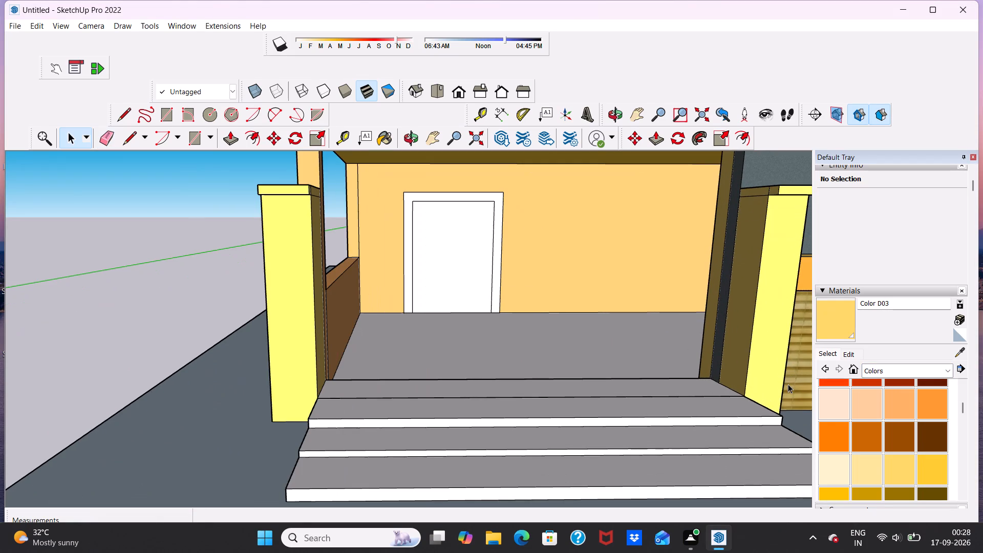
left_click(948, 372)
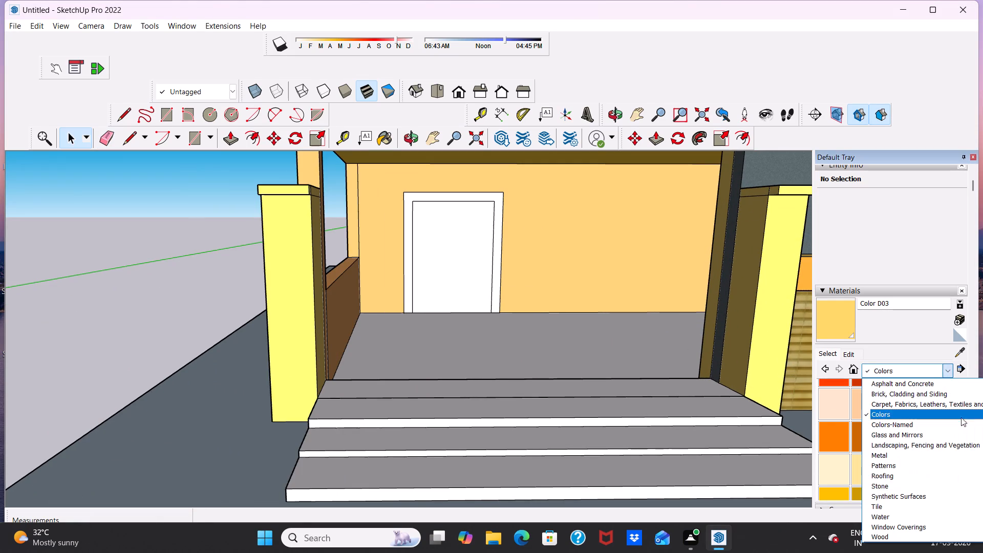
left_click(896, 534)
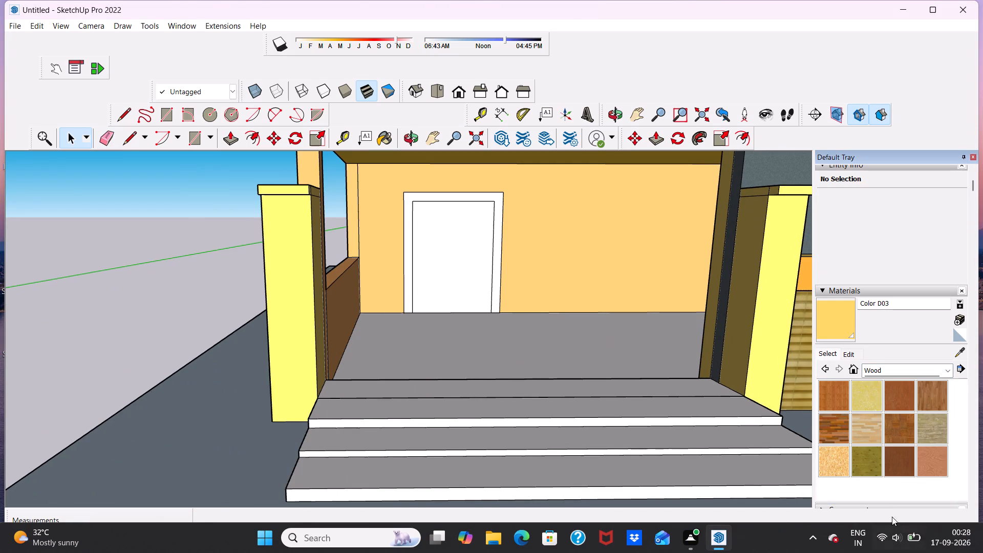
left_click(902, 455)
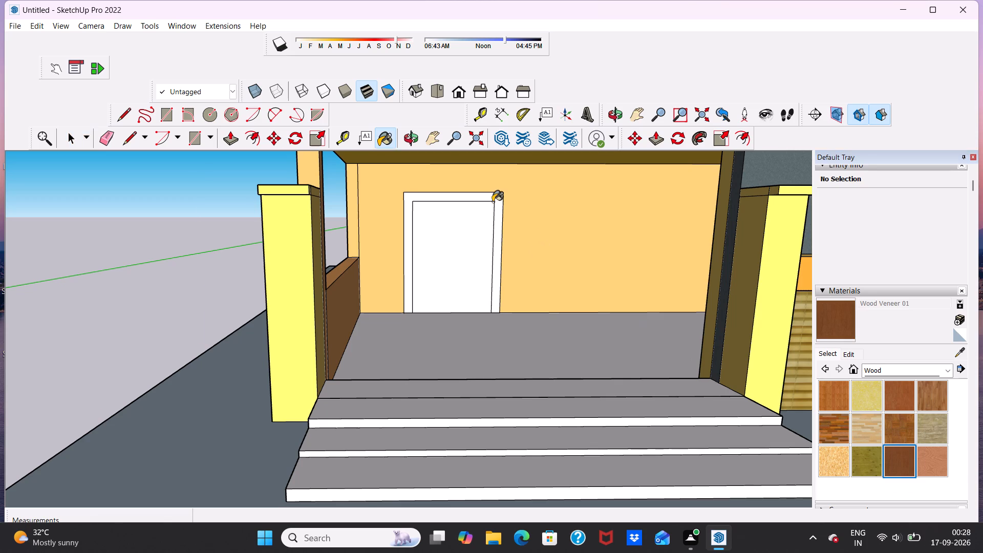
scroll(493, 202, "up", 5)
left_click(501, 200)
scroll(501, 200, "down", 8)
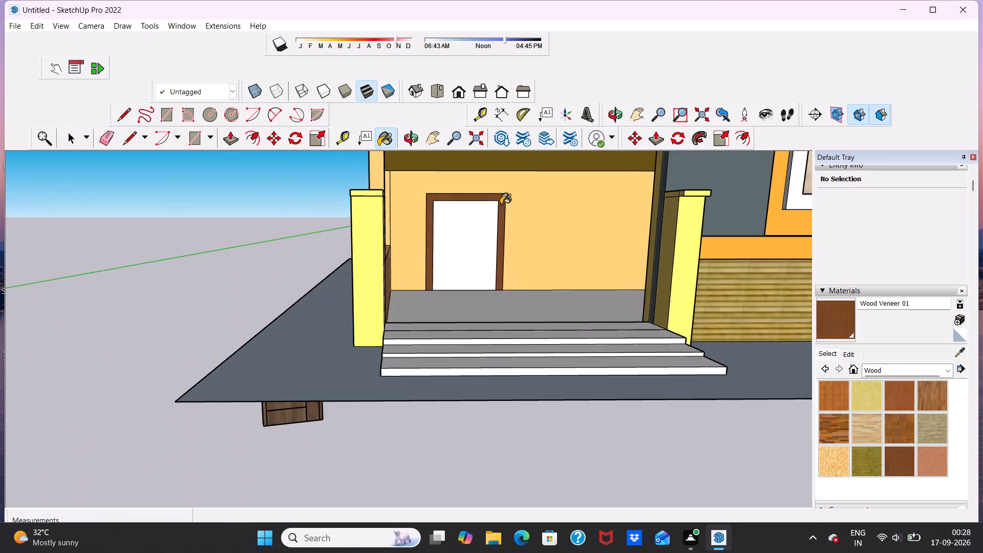
Draw a vertical line about 7' 5" long, right of the white door panel's centre, from the frame's head to the porch floor.
scroll(501, 204, "down", 3)
scroll(495, 243, "up", 5)
scroll(492, 245, "down", 5)
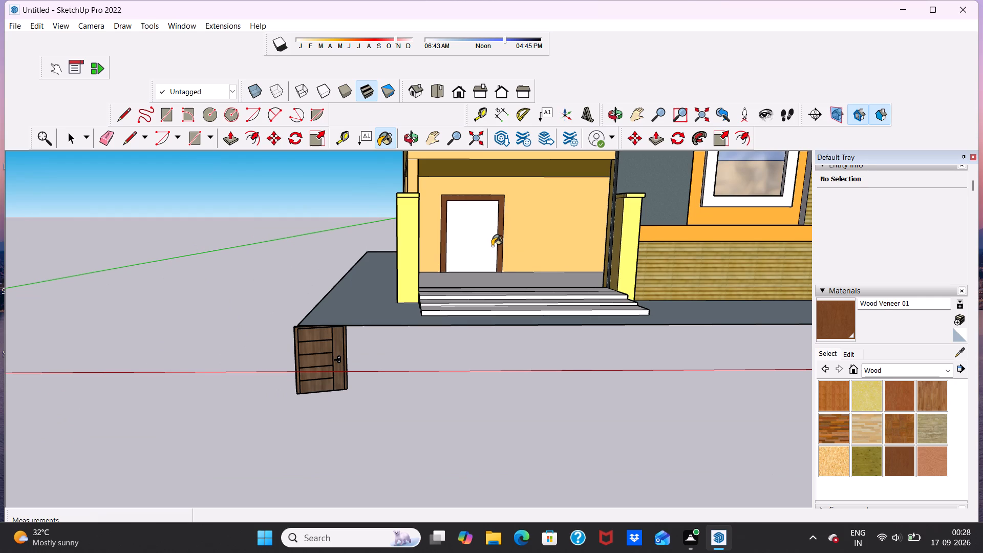
scroll(492, 246, "down", 6)
scroll(497, 232, "up", 6)
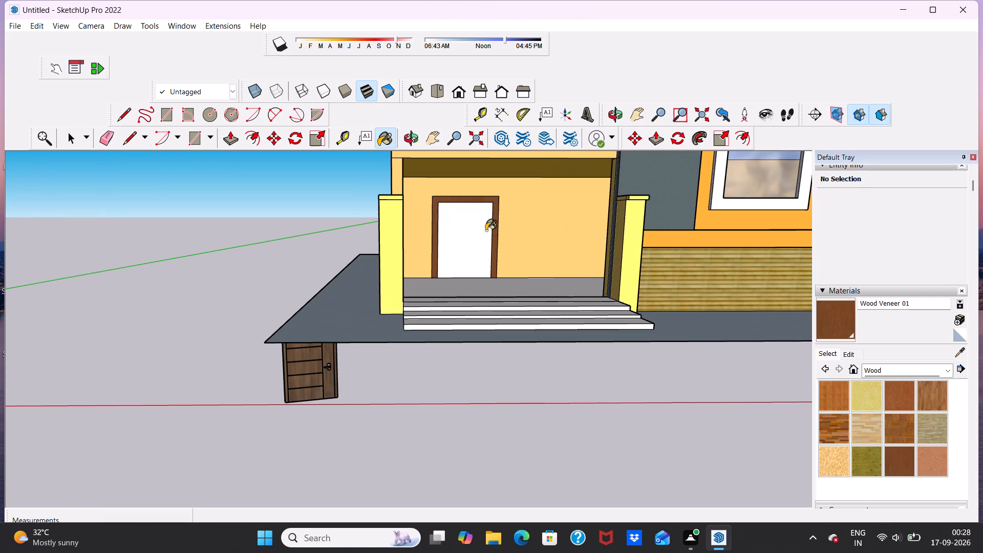
key("space")
scroll(503, 194, "down", 2)
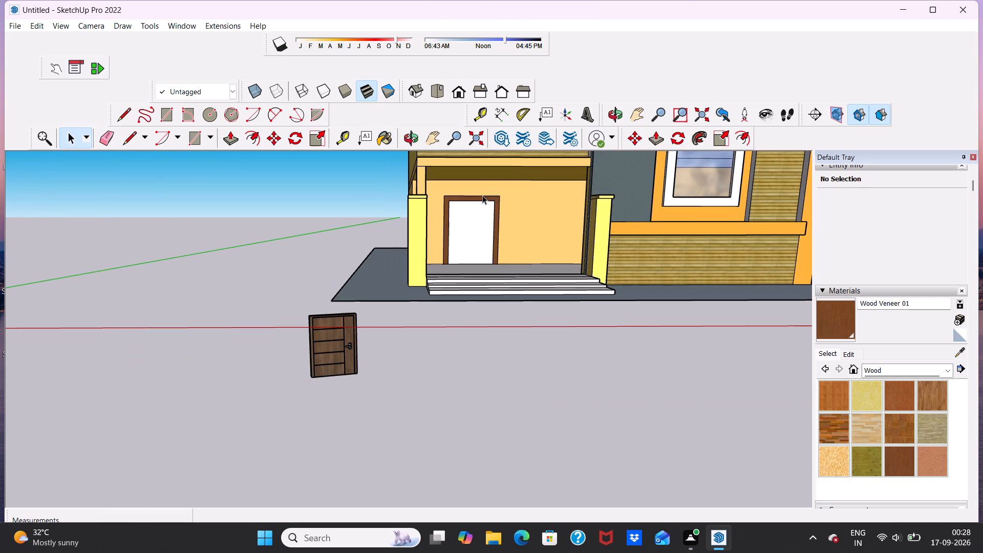
scroll(503, 193, "up", 2)
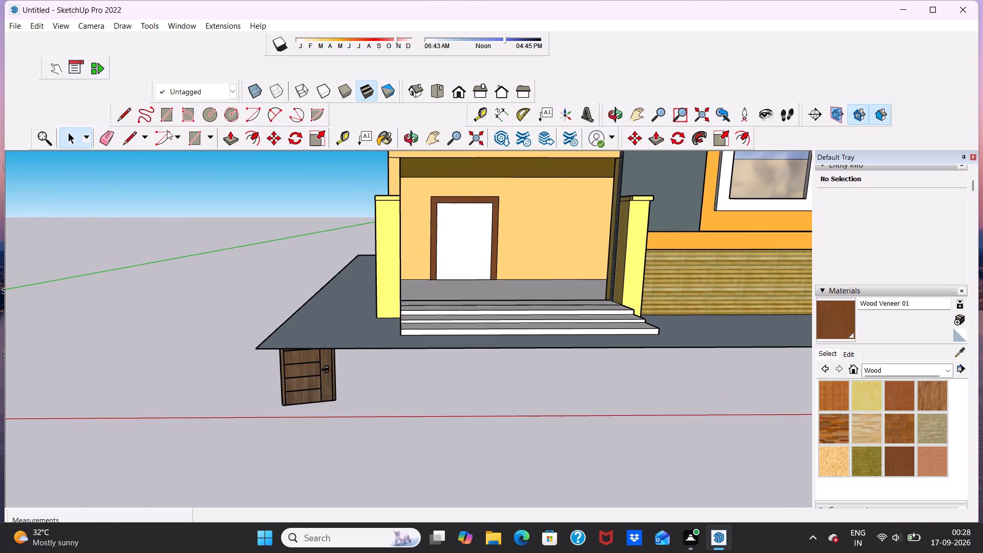
left_click(118, 117)
scroll(474, 210, "up", 5)
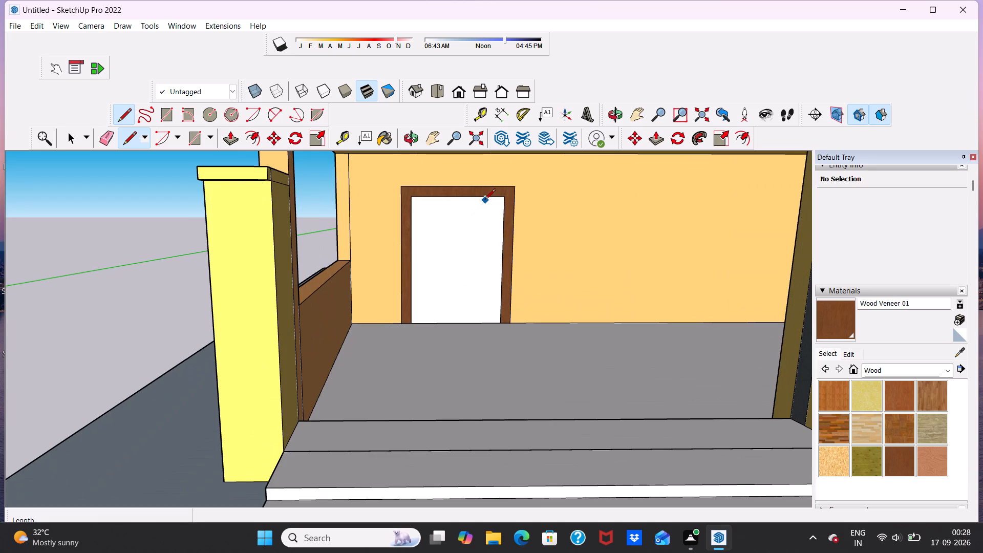
left_click(469, 198)
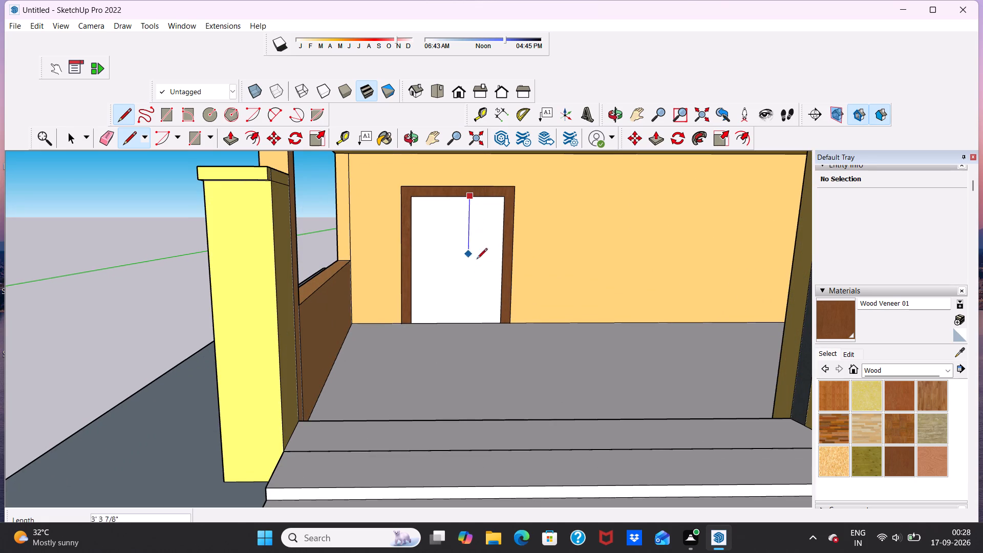
left_click(469, 320)
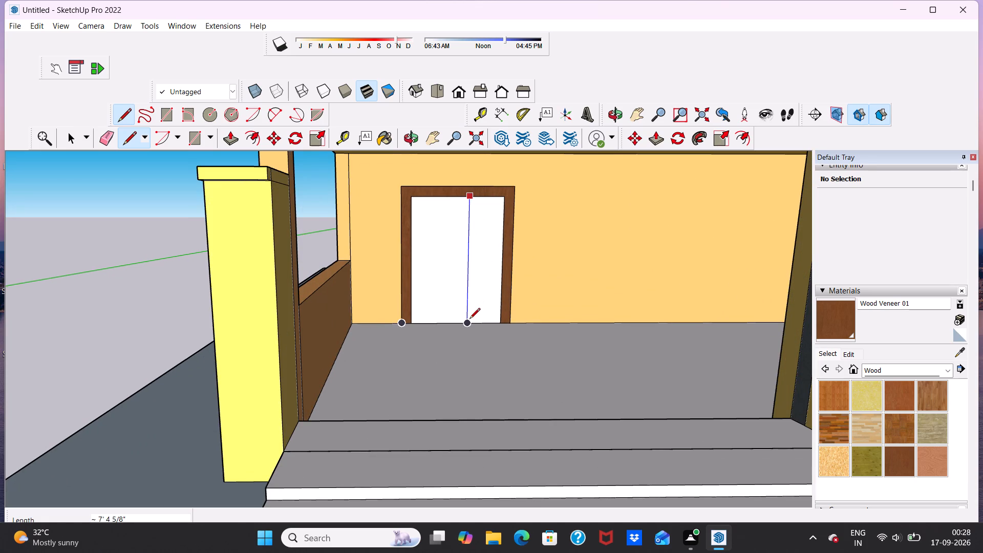
key("space")
Draw five roughly evenly spaced horizontal lines, each about 3' 4" long, from the left jamb to the door panel's vertical line.
scroll(470, 265, "down", 6)
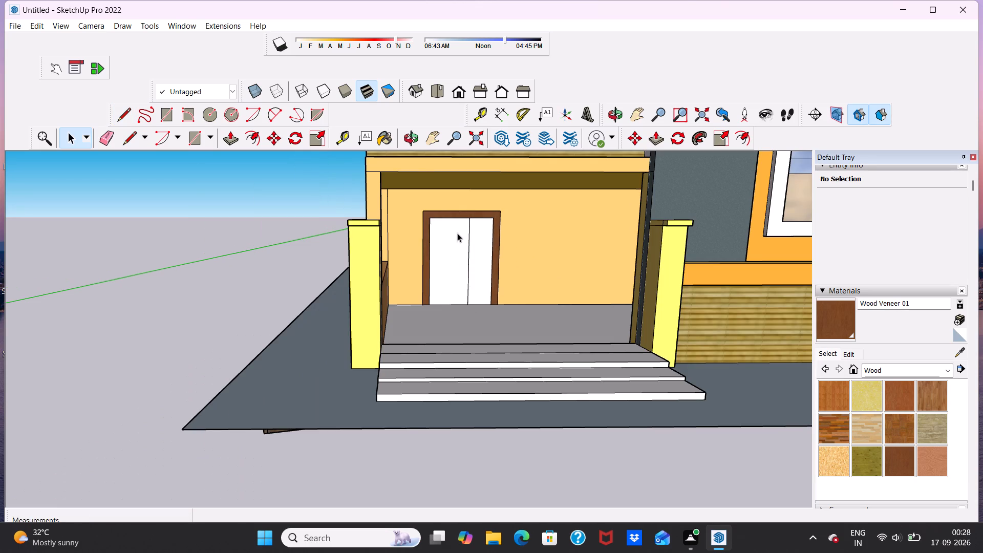
scroll(455, 226, "up", 3)
left_click(125, 114)
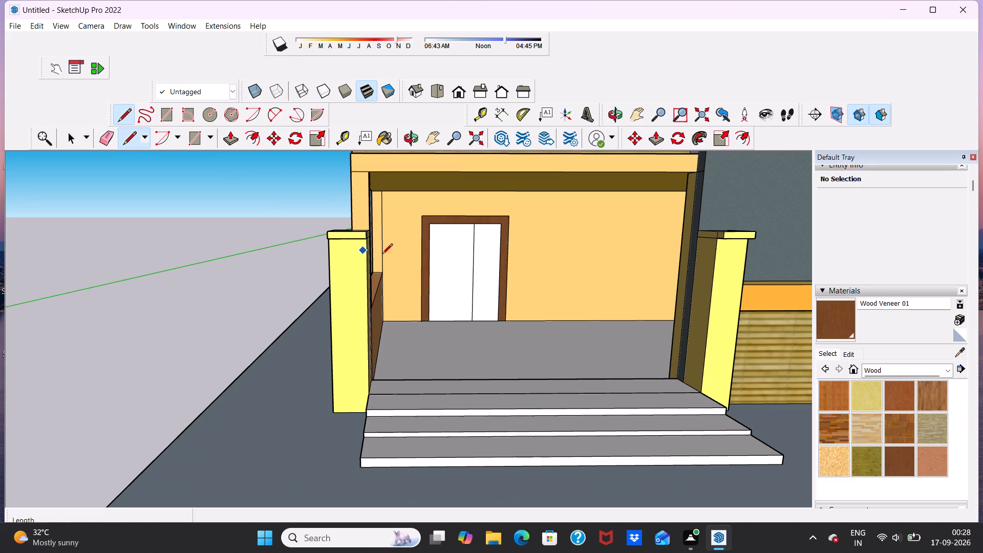
scroll(454, 251, "up", 5)
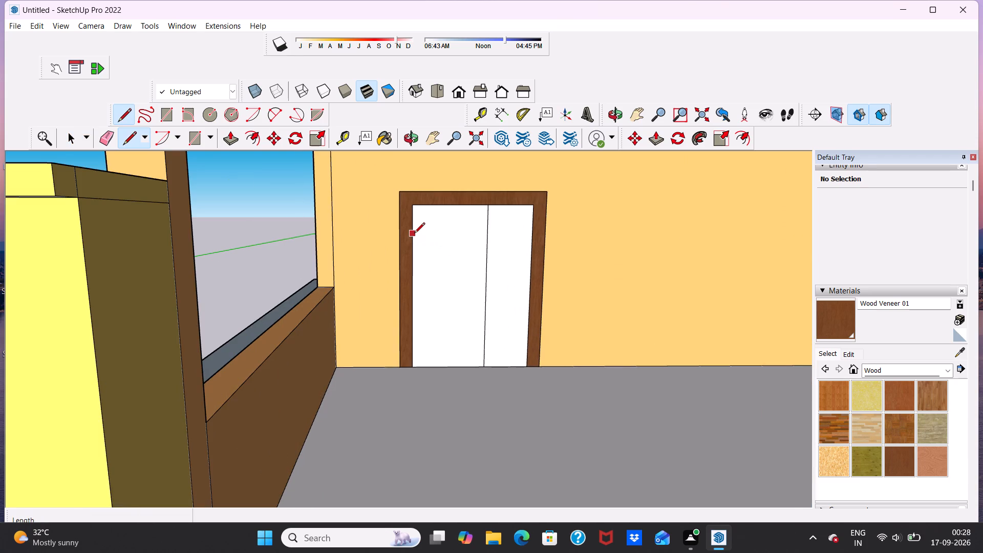
left_click(414, 234)
left_click(485, 237)
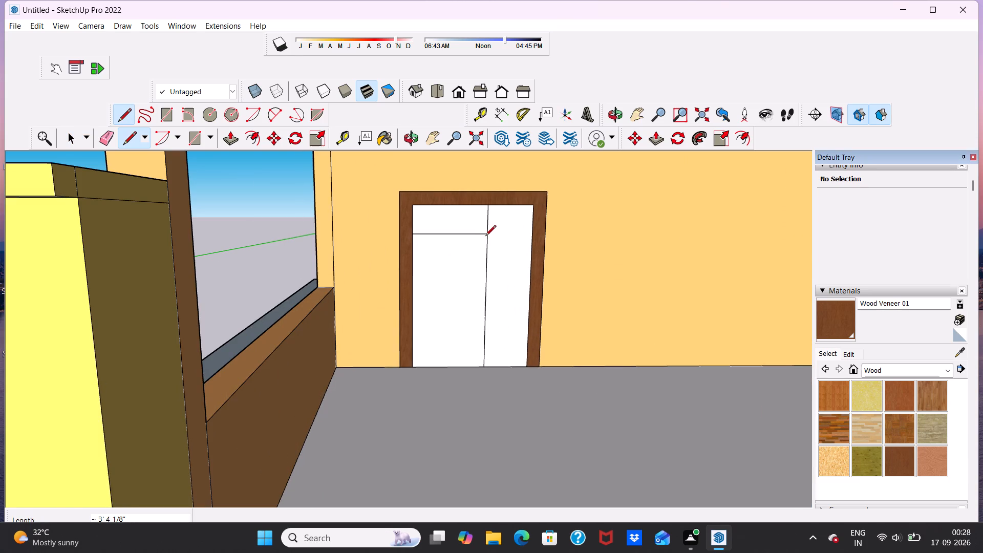
left_click(413, 262)
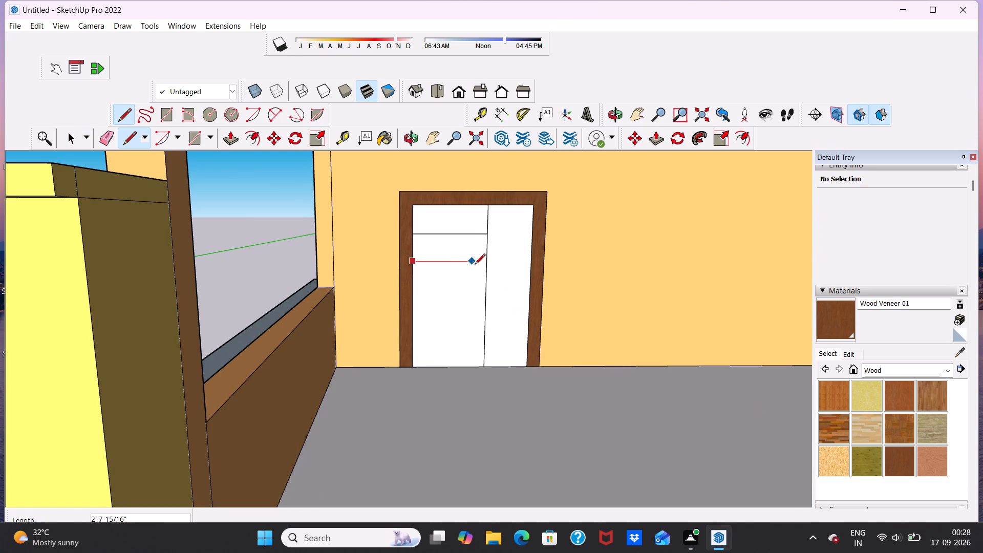
left_click(483, 265)
left_click(413, 289)
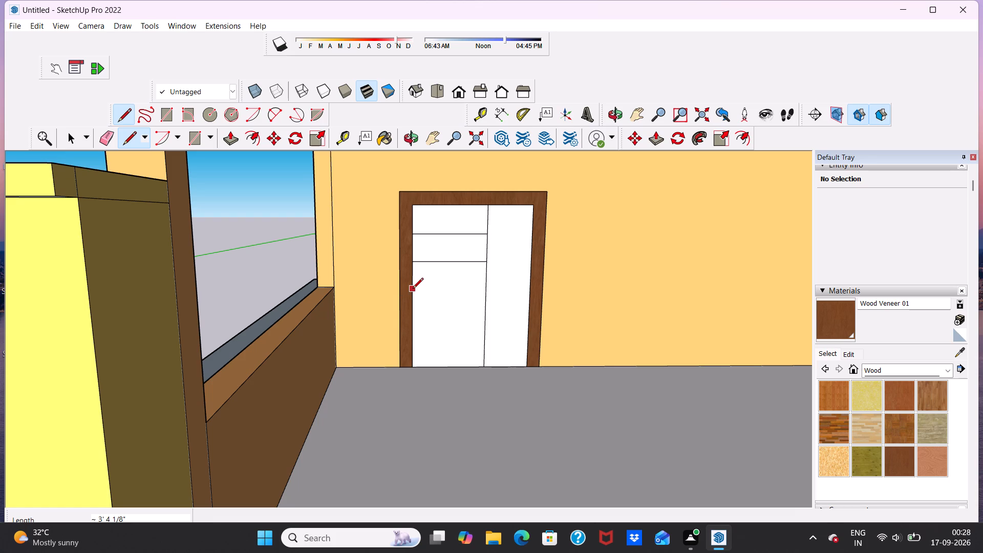
left_click(486, 289)
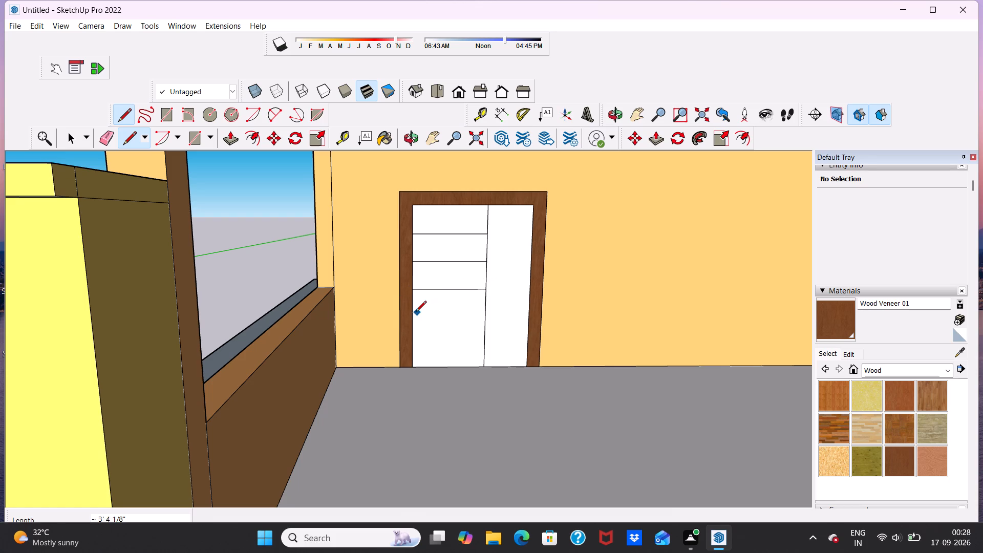
left_click(413, 315)
left_click(484, 317)
left_click(412, 345)
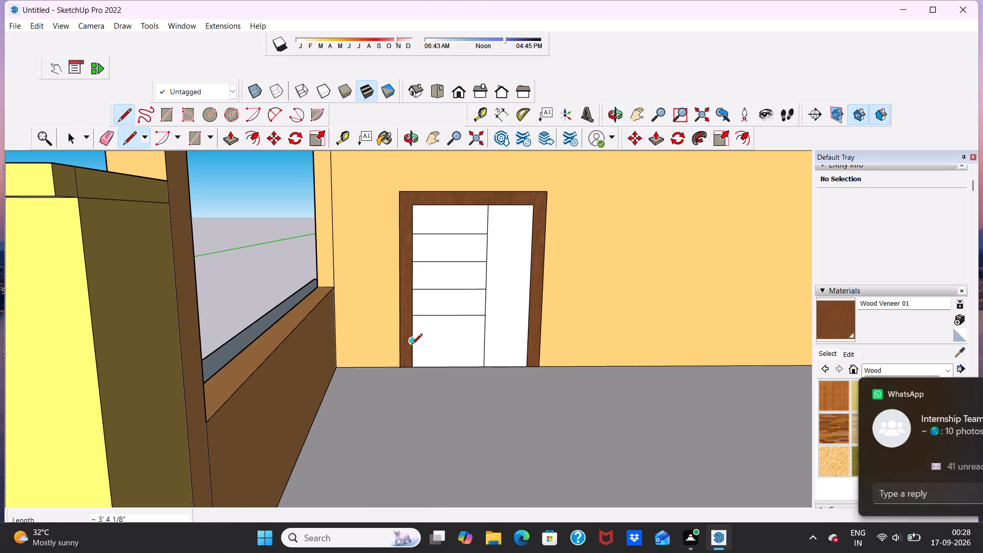
left_click(486, 342)
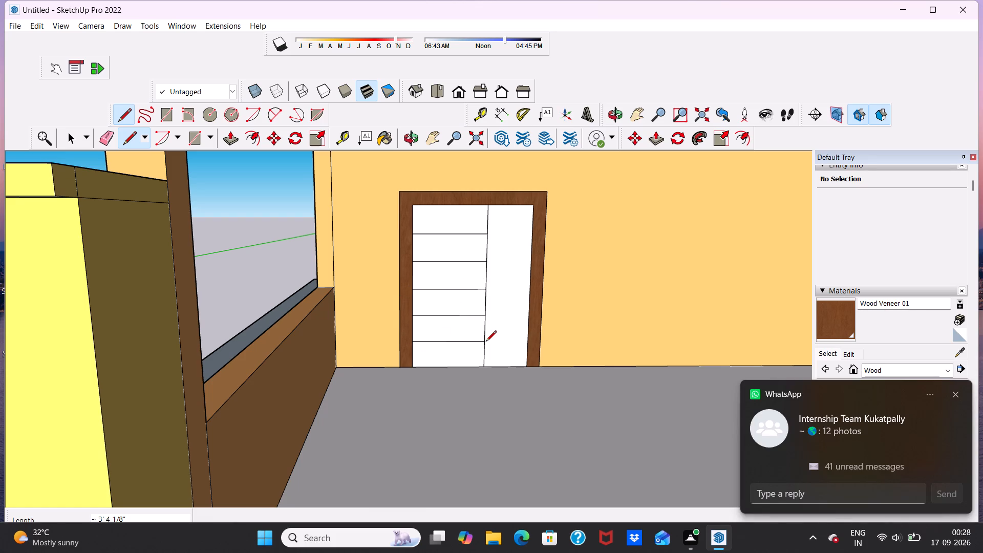
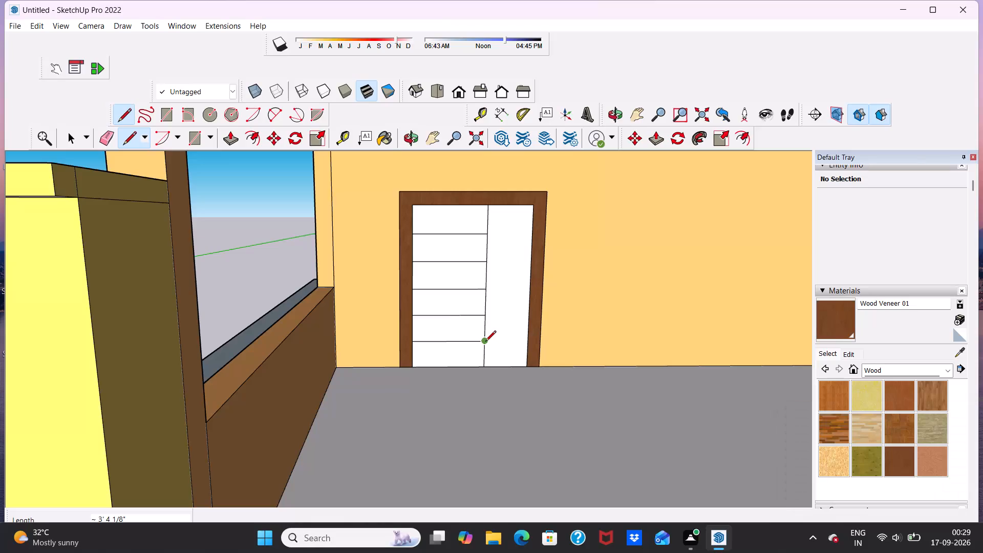
Move the existing Door component out from behind the paved base onto the open ground beside the house.
scroll(483, 343, "down", 3)
scroll(487, 307, "up", 5)
scroll(489, 297, "down", 4)
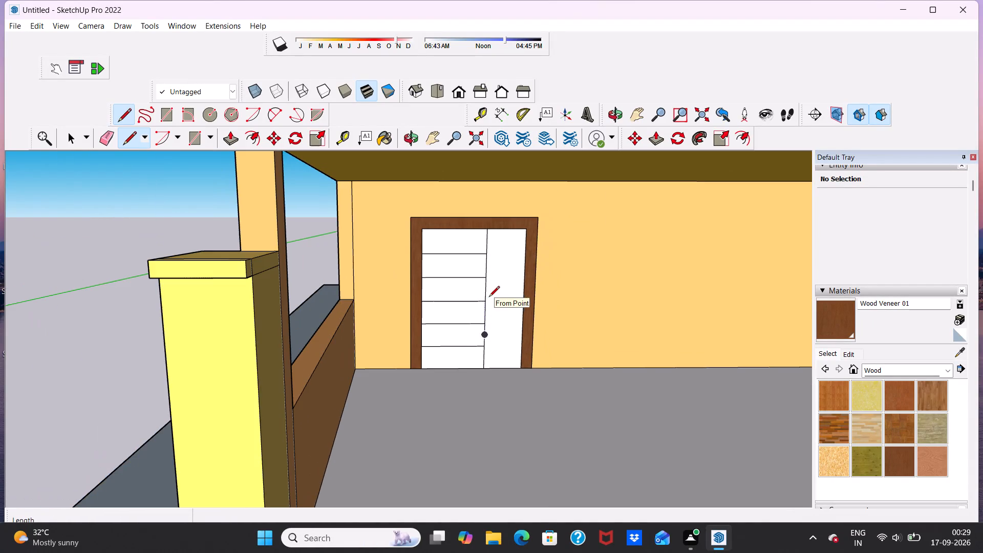
key("space")
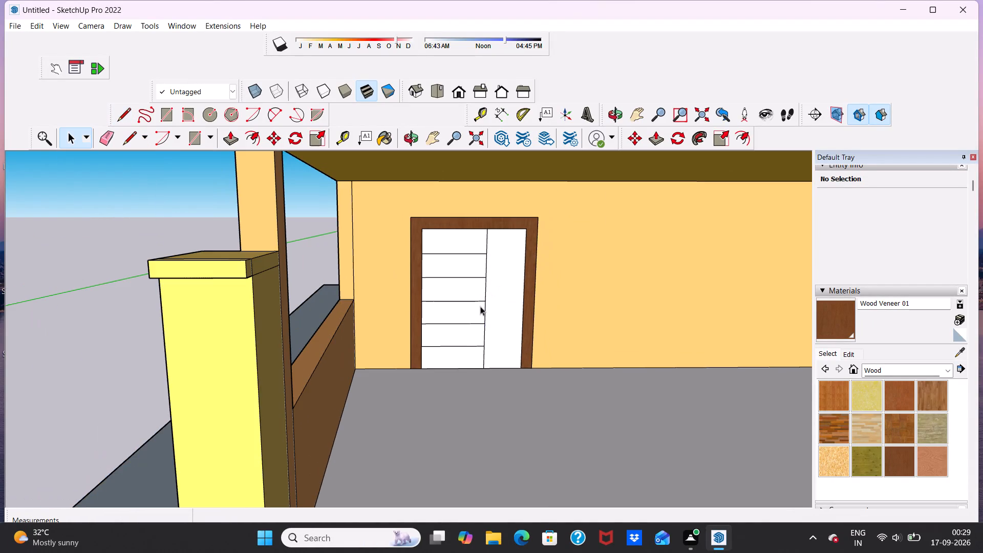
scroll(480, 306, "down", 5)
scroll(297, 405, "up", 5)
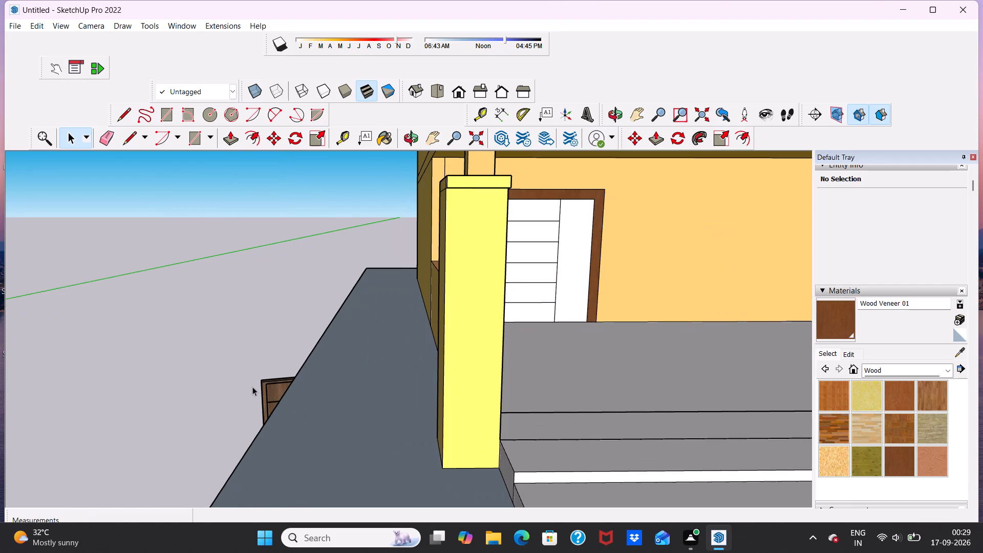
left_click(265, 385)
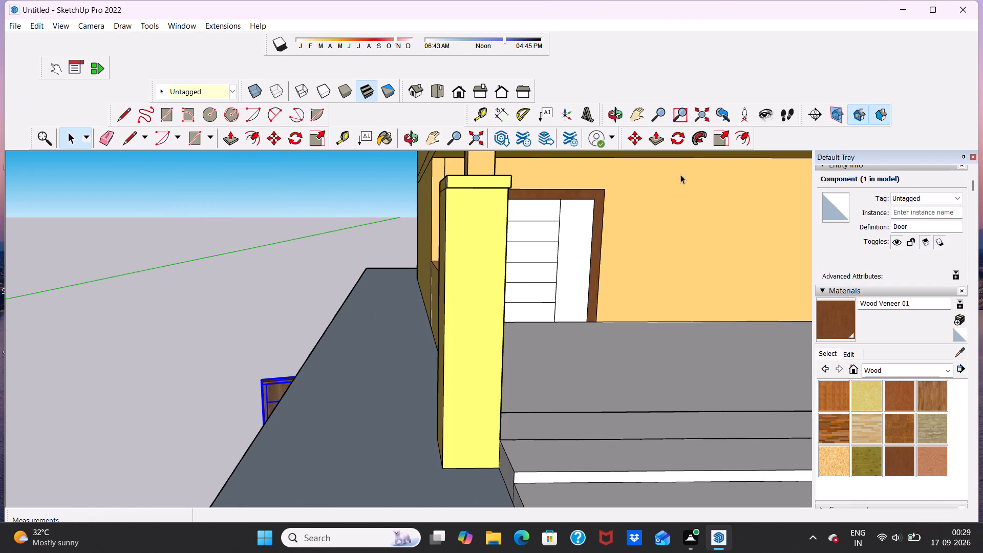
left_click(633, 143)
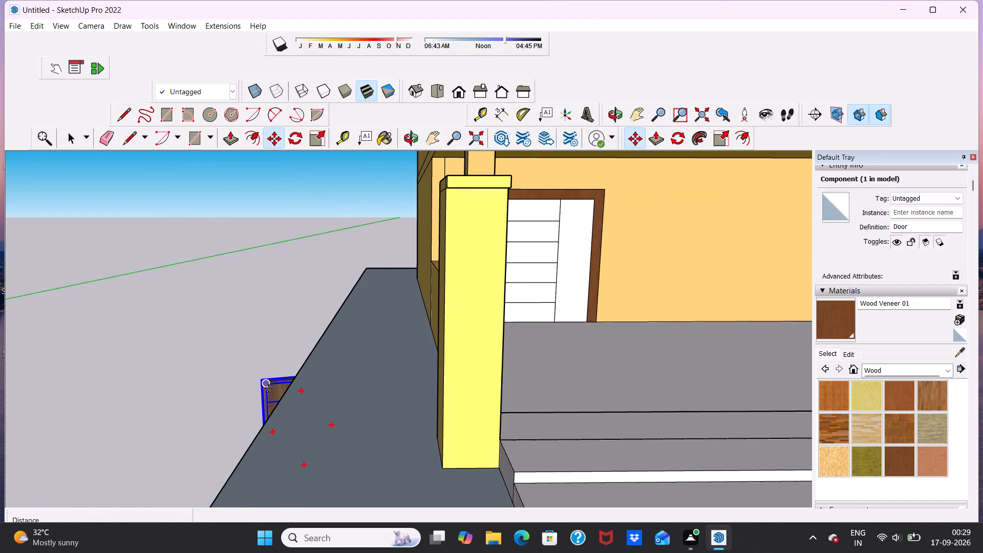
left_click(268, 389)
left_click(153, 322)
key("space")
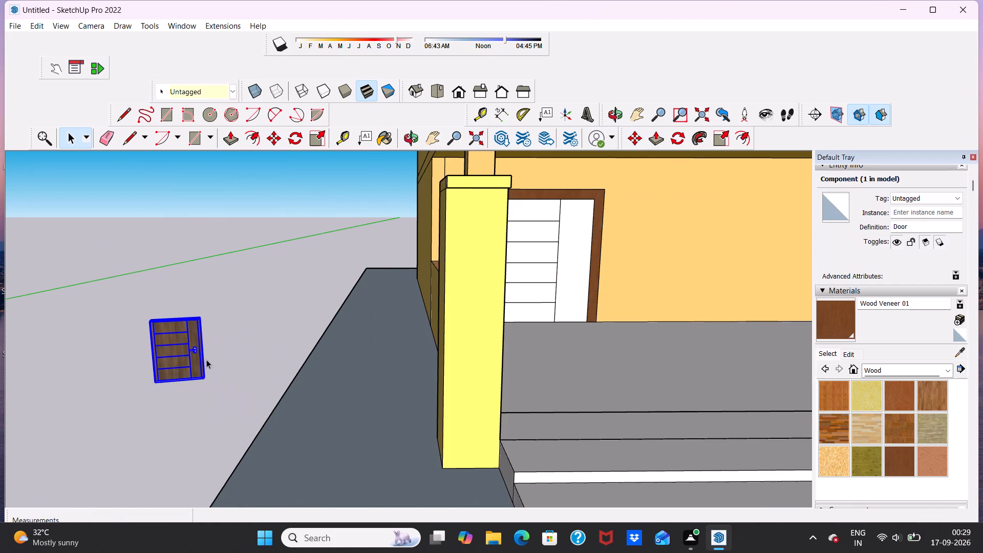
scroll(213, 317, "up", 4)
left_click(233, 302)
scroll(202, 354, "up", 6)
scroll(200, 339, "down", 5)
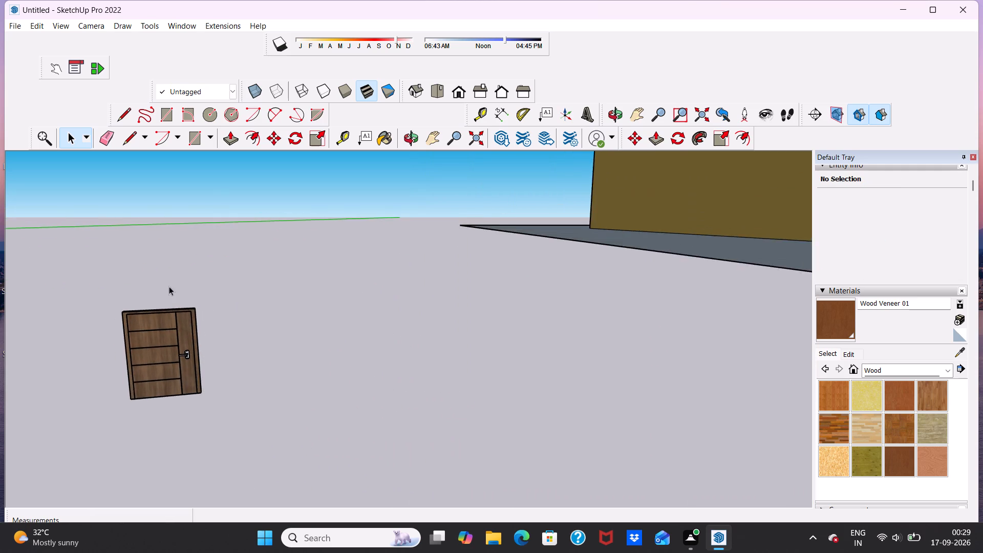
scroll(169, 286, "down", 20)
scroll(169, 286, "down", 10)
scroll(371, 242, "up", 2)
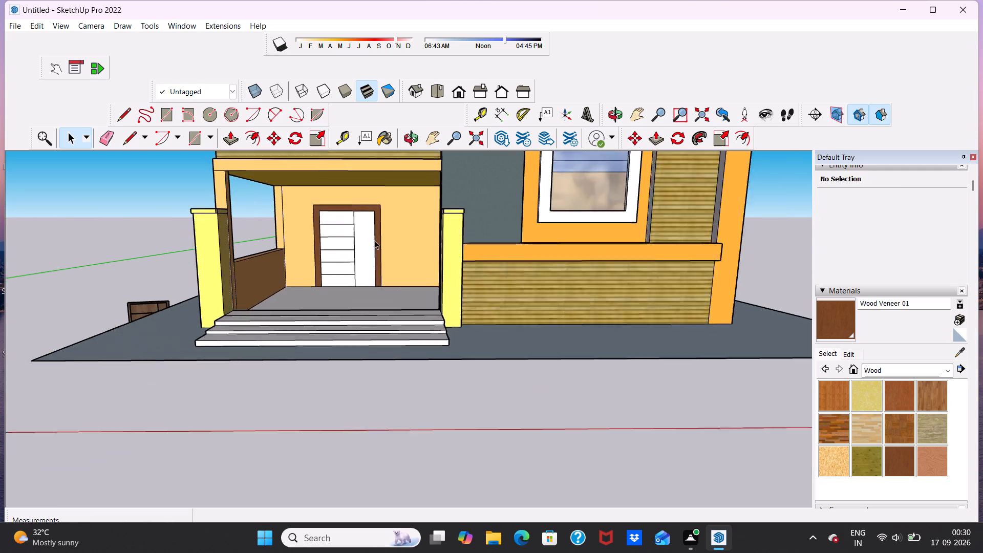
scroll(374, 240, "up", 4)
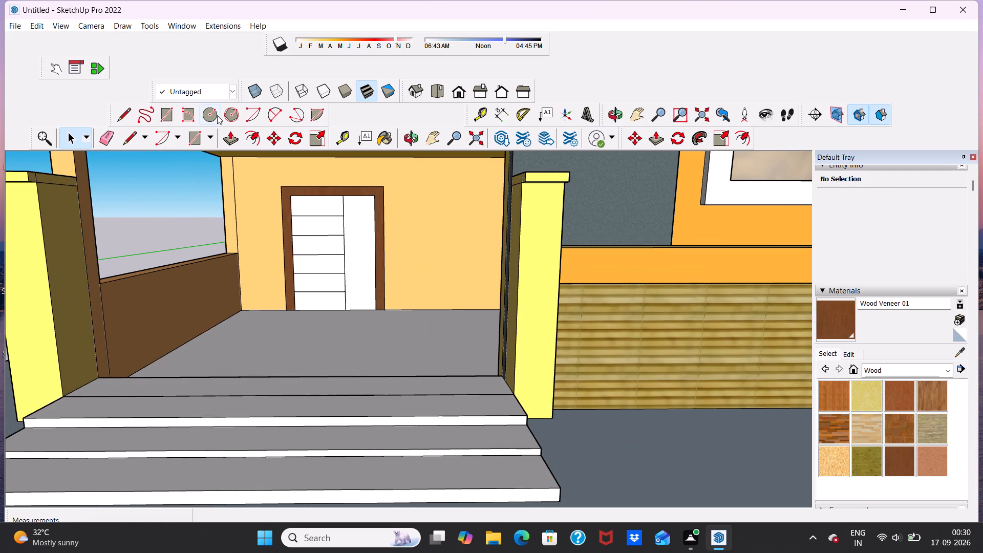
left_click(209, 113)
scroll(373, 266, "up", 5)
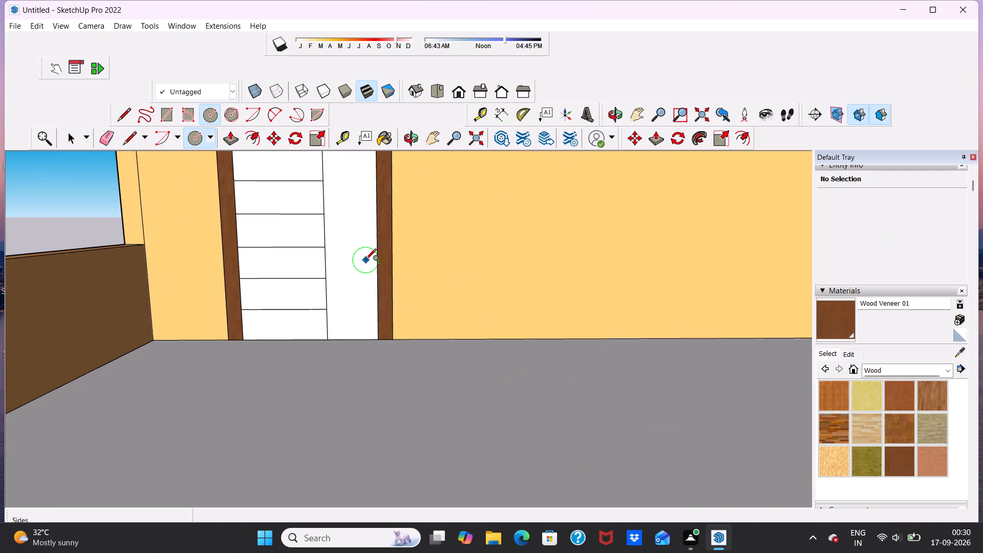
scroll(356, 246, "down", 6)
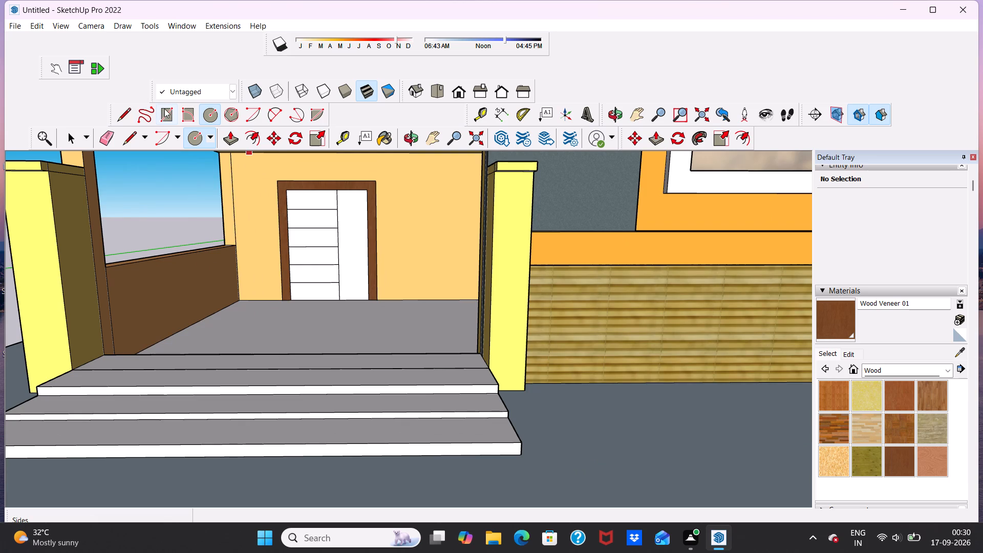
Draw a handle plate rectangle about 4 3/4" wide and 1' 3 1/2" tall on the entrance door's narrow vertical panel.
left_click(164, 109)
scroll(354, 246, "up", 6)
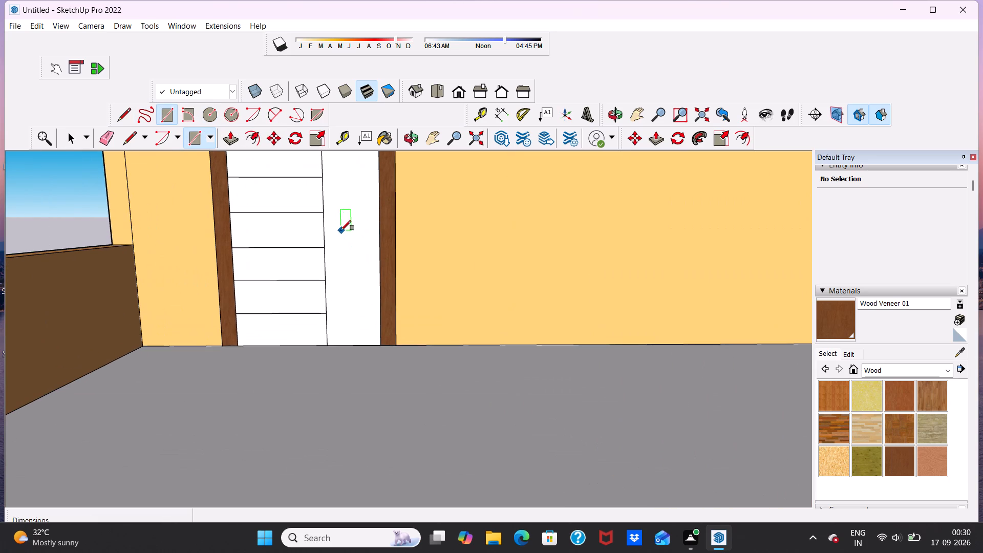
left_click(336, 215)
left_click(348, 251)
scroll(349, 249, "down", 5)
scroll(335, 222, "up", 6)
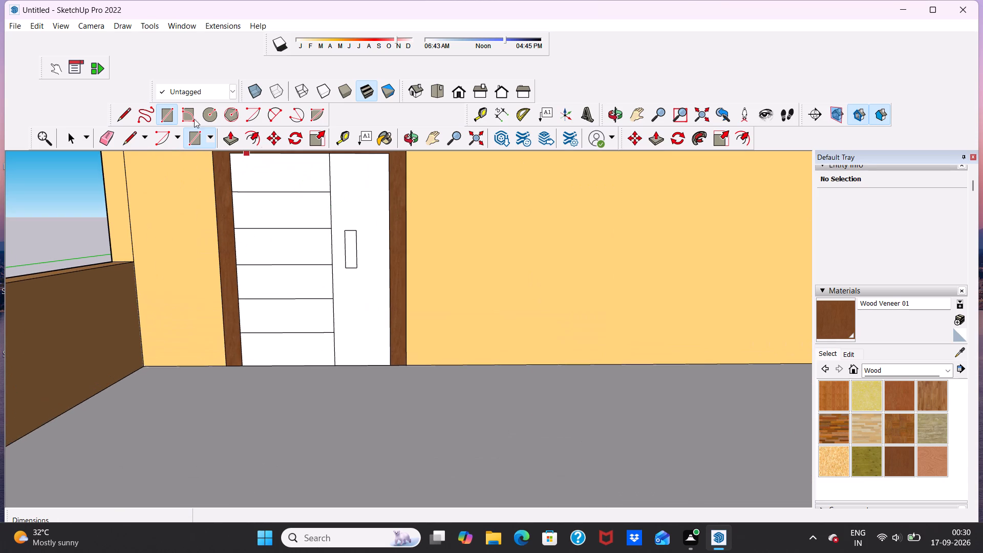
Draw a circle of about 1 3/8" radius inside the upper part of the door's handle plate.
left_click(210, 116)
scroll(353, 247, "up", 6)
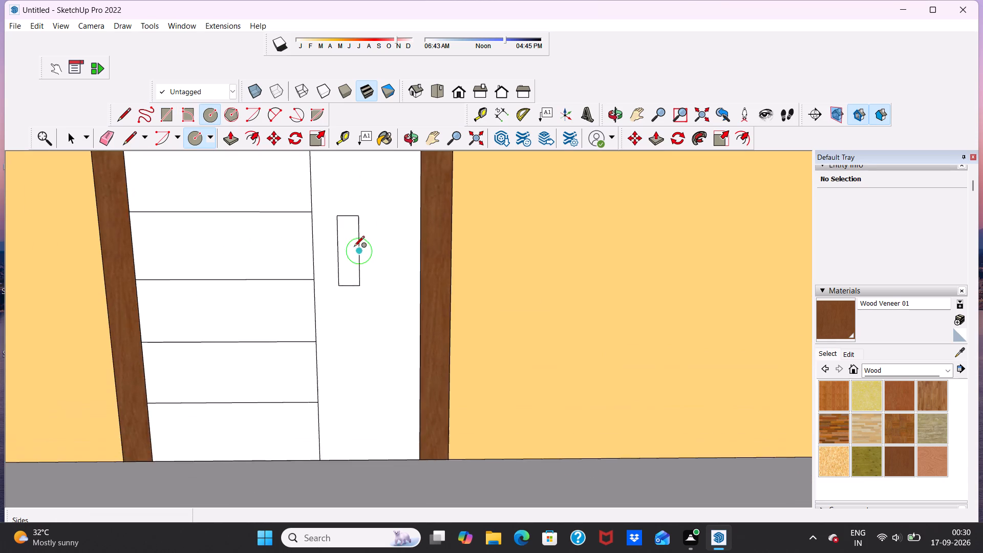
scroll(350, 242, "up", 3)
left_click(346, 231)
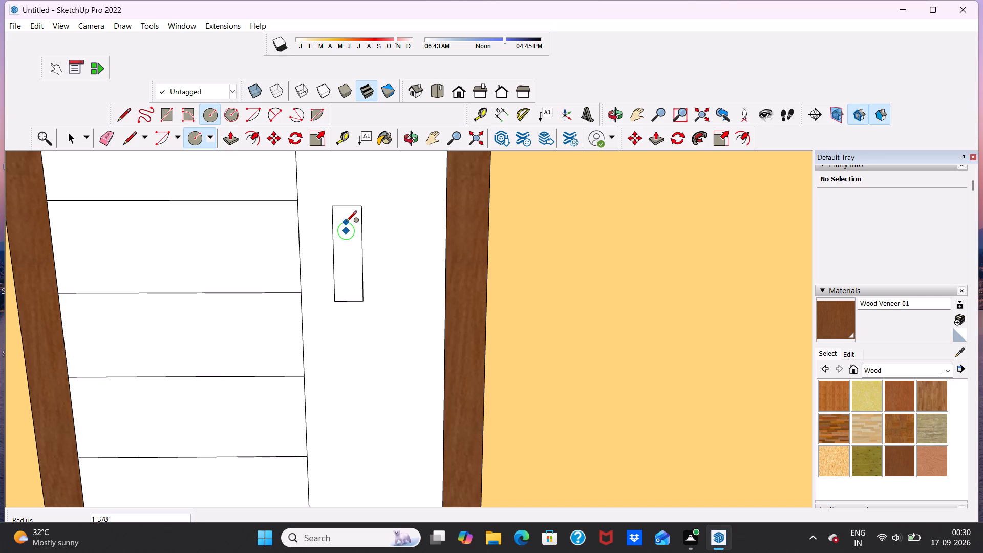
left_click(346, 222)
key("space")
scroll(344, 237, "down", 17)
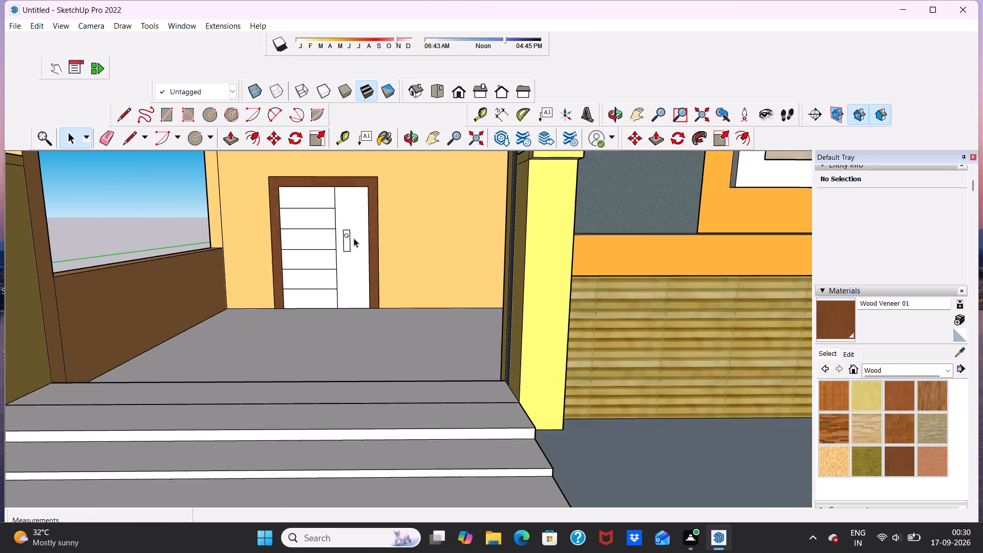
Paint the door's six horizontal planks and its tall vertical panel with Wood Bamboo.
scroll(354, 238, "down", 1)
scroll(353, 212, "up", 6)
scroll(347, 241, "down", 5)
scroll(356, 225, "up", 1)
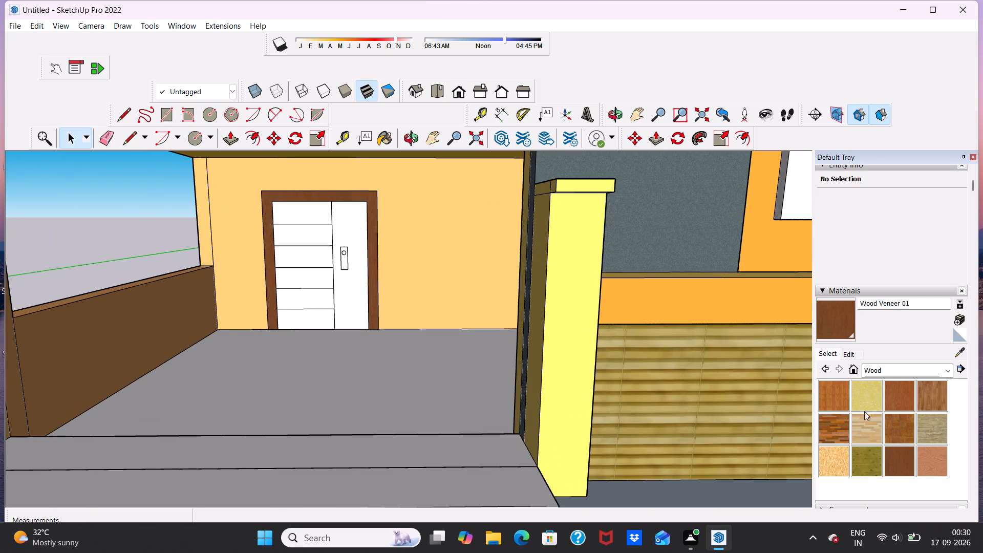
left_click(898, 429)
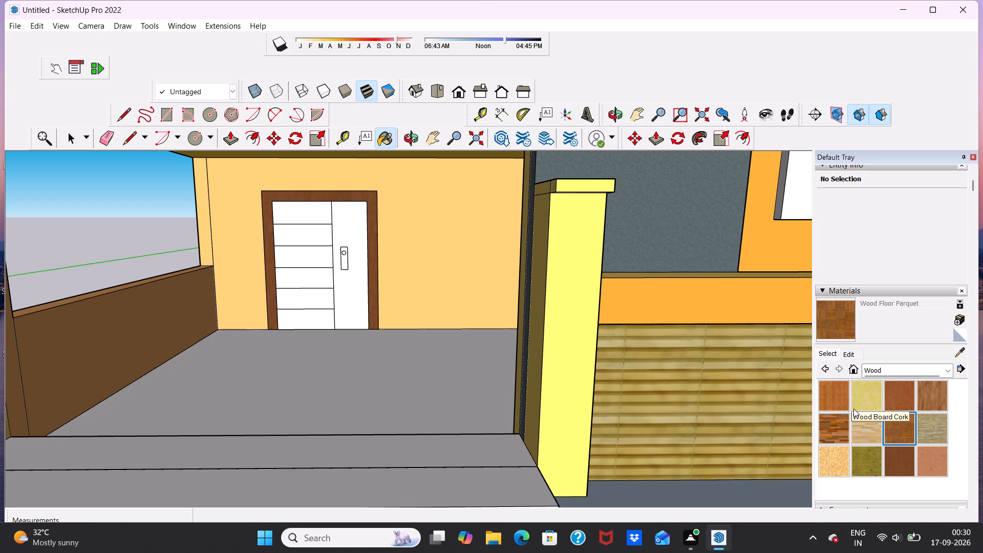
left_click(835, 395)
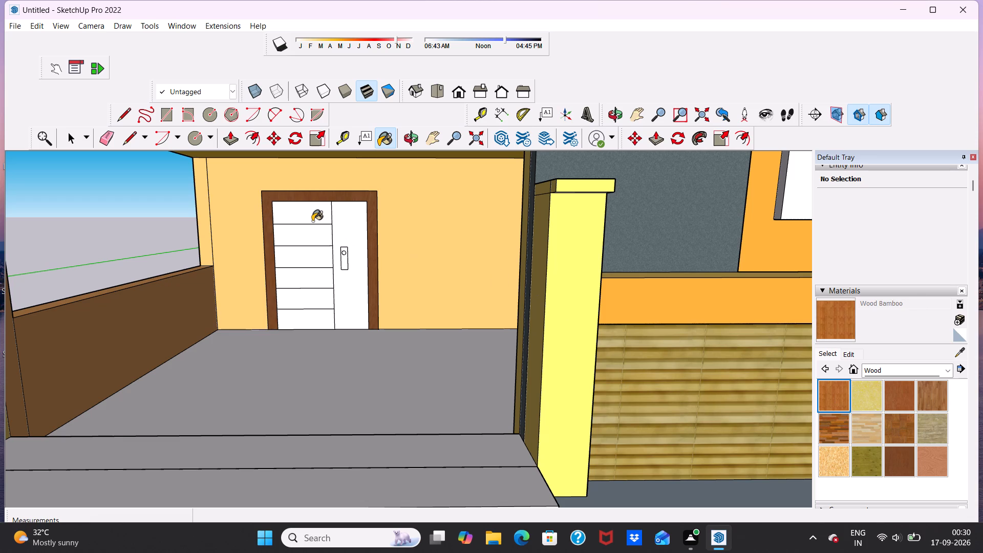
left_click(312, 221)
left_click(340, 237)
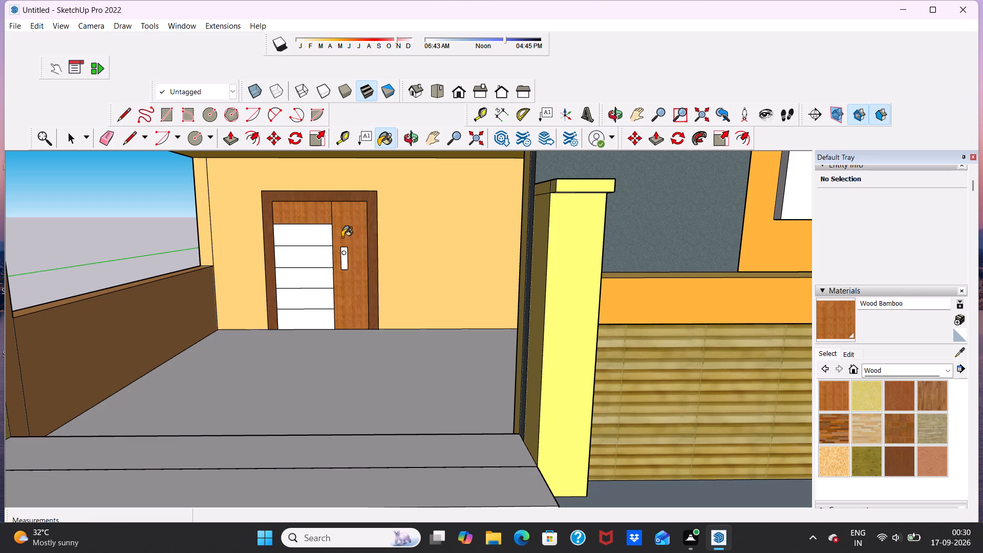
left_click(313, 238)
left_click(313, 257)
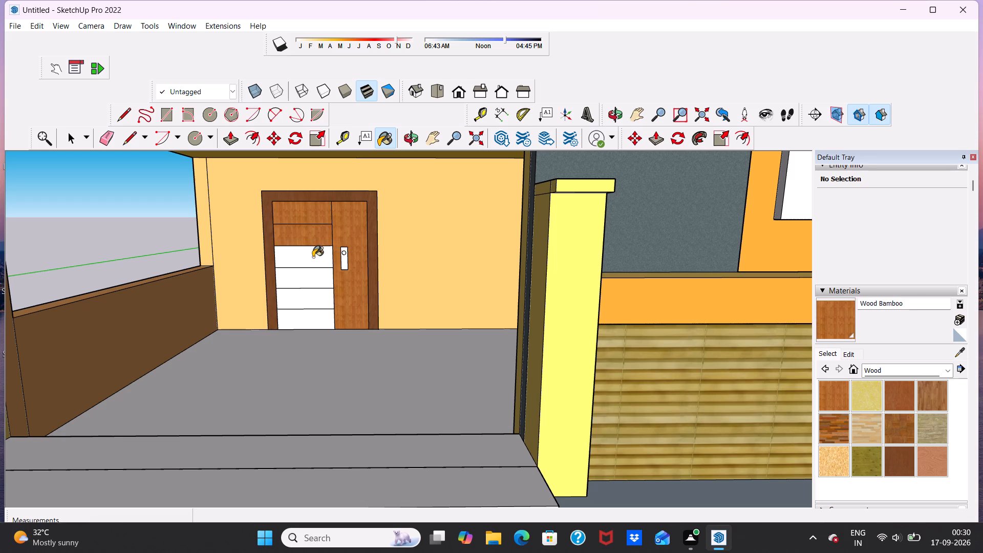
left_click(313, 281)
left_click(313, 303)
left_click(315, 320)
Paint the door's handle plate and the circle inside it with Wood Board Cork.
scroll(320, 310, "down", 4)
scroll(335, 285, "up", 10)
scroll(340, 282, "down", 6)
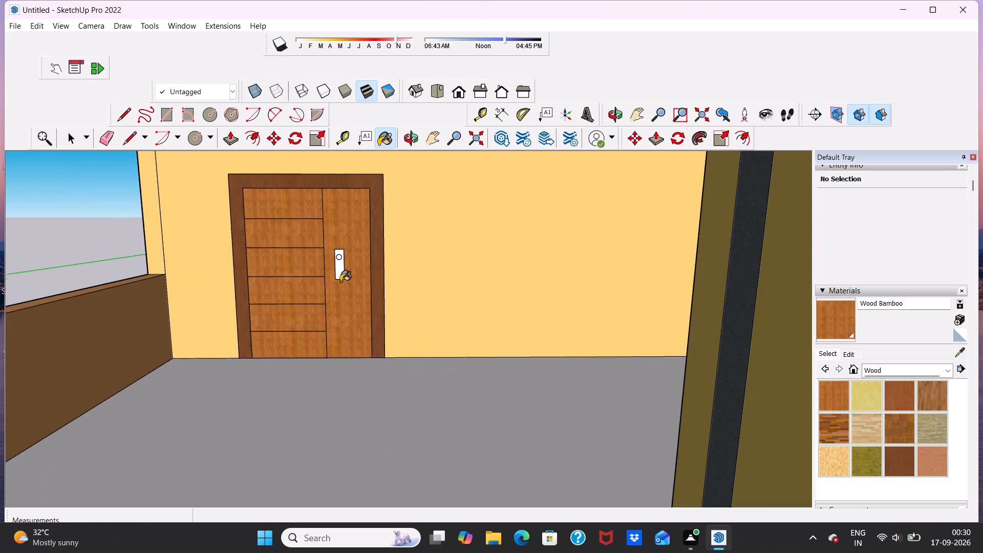
scroll(340, 282, "down", 3)
scroll(353, 263, "up", 5)
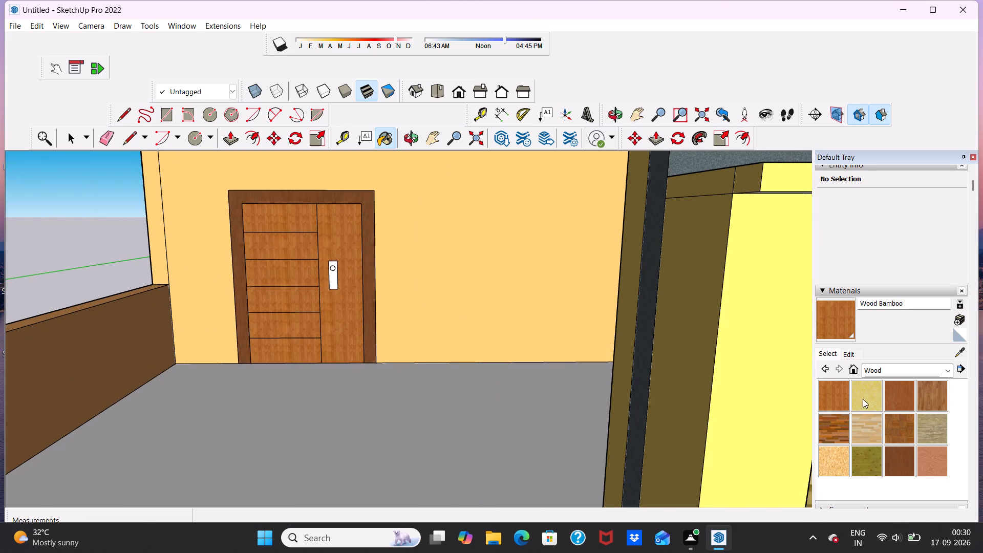
left_click(856, 388)
scroll(524, 308, "up", 6)
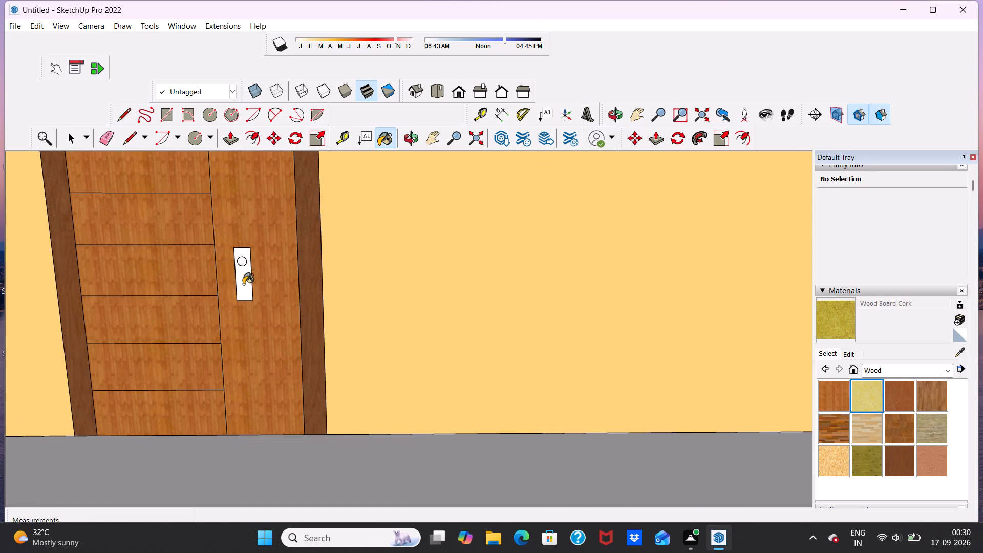
left_click(243, 284)
left_click(243, 264)
scroll(280, 284, "down", 10)
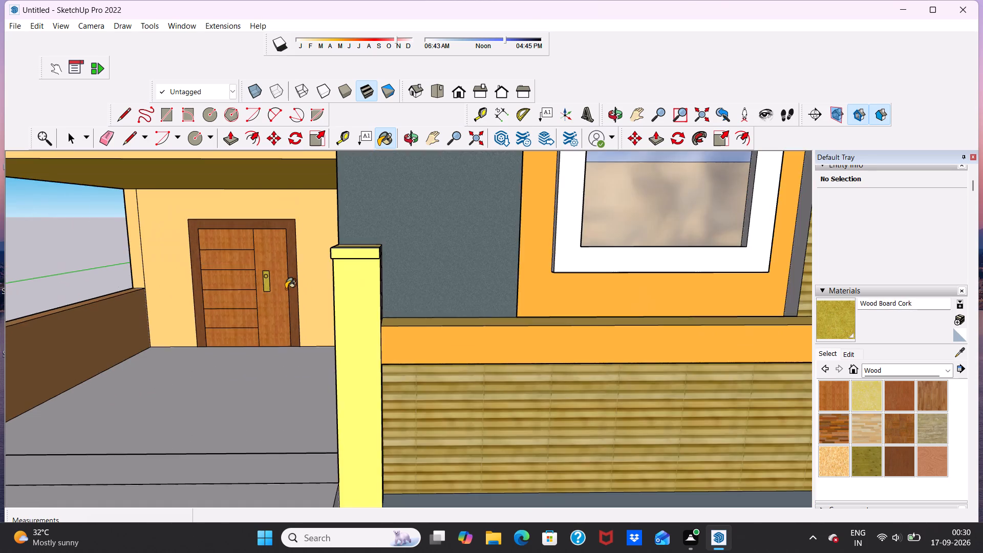
scroll(267, 276, "up", 5)
scroll(266, 270, "down", 16)
scroll(262, 261, "up", 5)
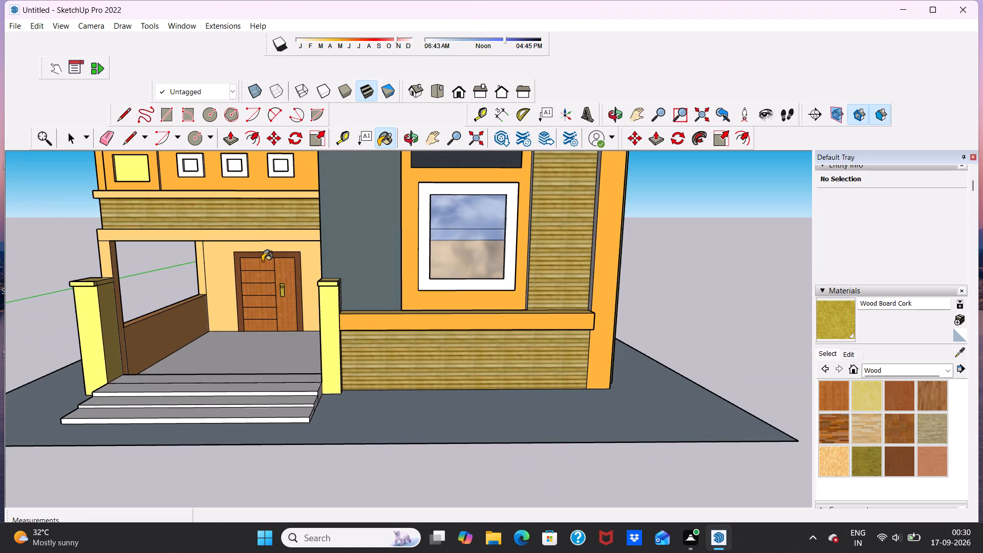
key("space")
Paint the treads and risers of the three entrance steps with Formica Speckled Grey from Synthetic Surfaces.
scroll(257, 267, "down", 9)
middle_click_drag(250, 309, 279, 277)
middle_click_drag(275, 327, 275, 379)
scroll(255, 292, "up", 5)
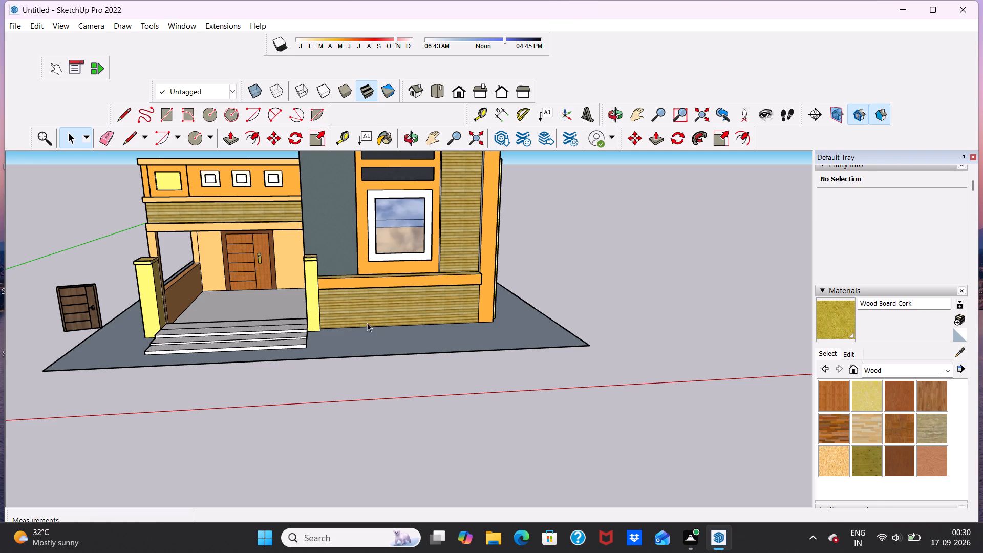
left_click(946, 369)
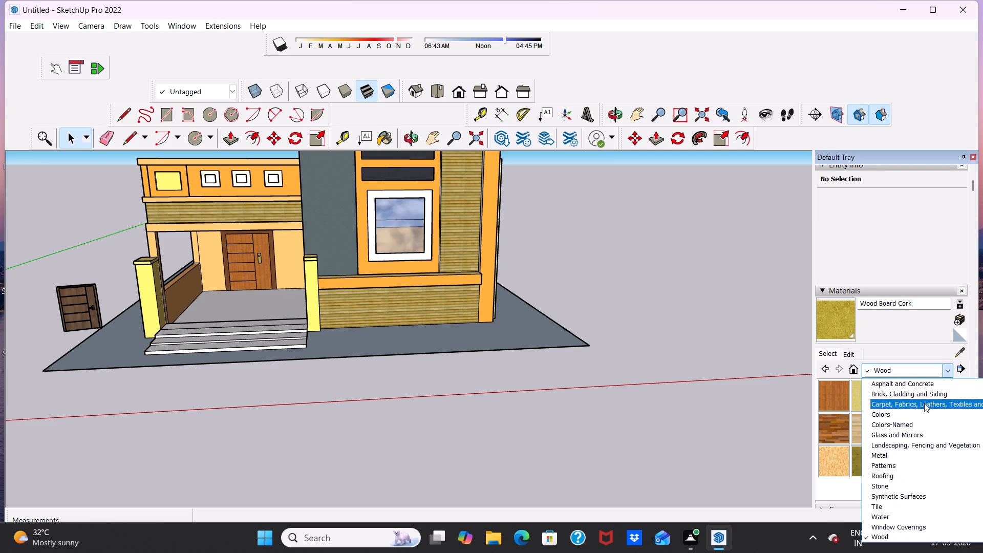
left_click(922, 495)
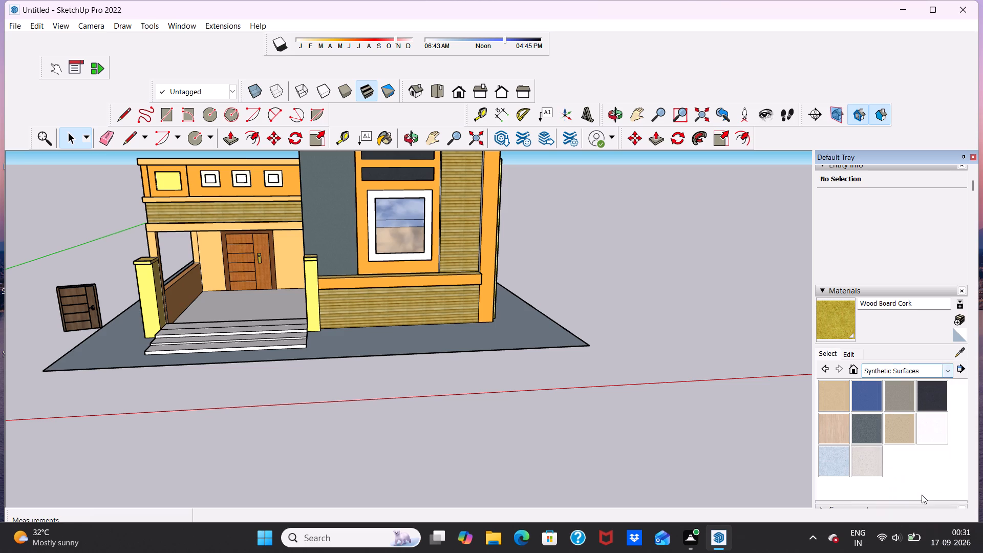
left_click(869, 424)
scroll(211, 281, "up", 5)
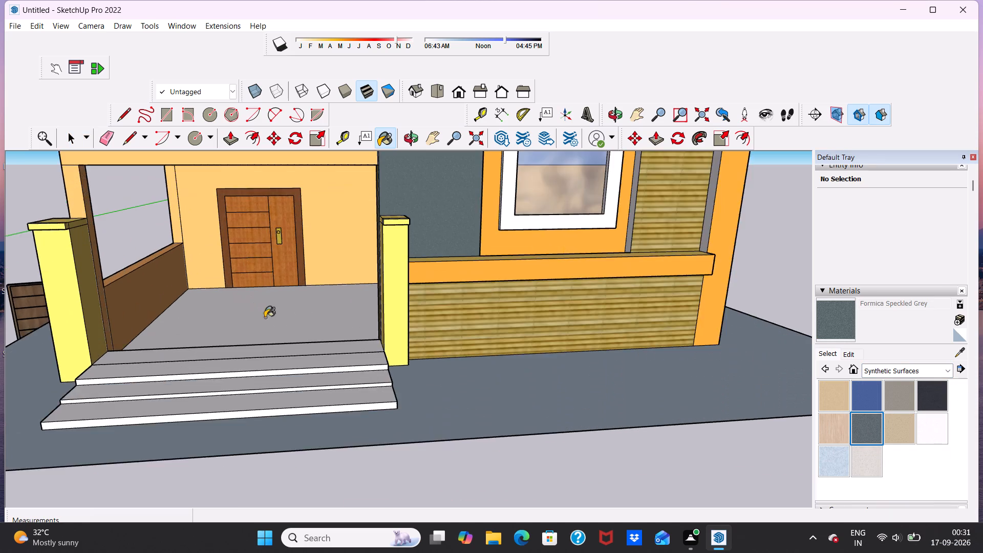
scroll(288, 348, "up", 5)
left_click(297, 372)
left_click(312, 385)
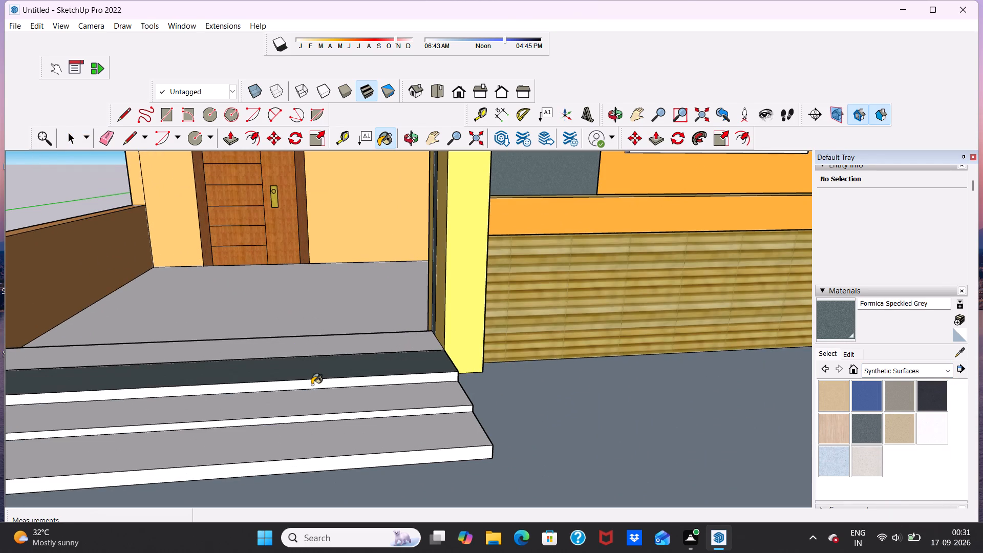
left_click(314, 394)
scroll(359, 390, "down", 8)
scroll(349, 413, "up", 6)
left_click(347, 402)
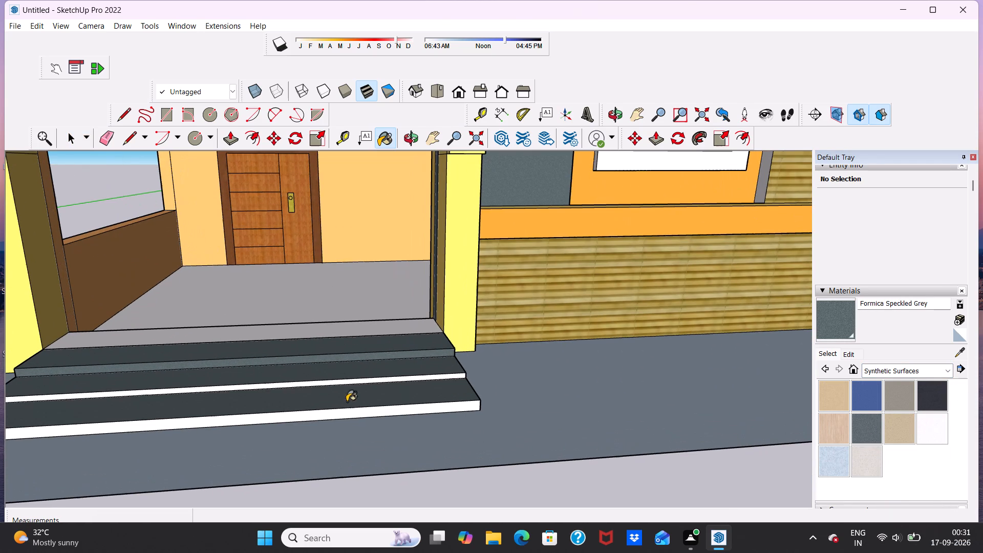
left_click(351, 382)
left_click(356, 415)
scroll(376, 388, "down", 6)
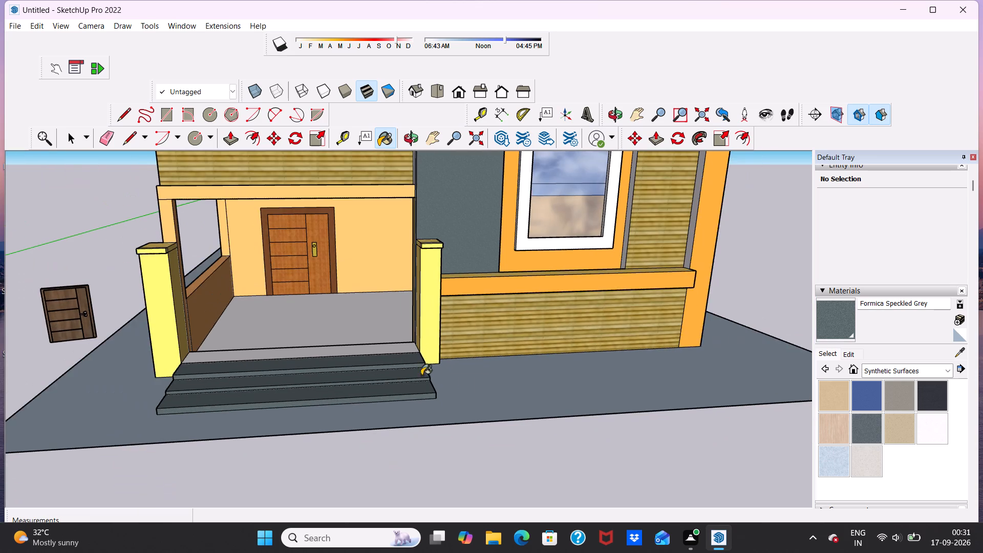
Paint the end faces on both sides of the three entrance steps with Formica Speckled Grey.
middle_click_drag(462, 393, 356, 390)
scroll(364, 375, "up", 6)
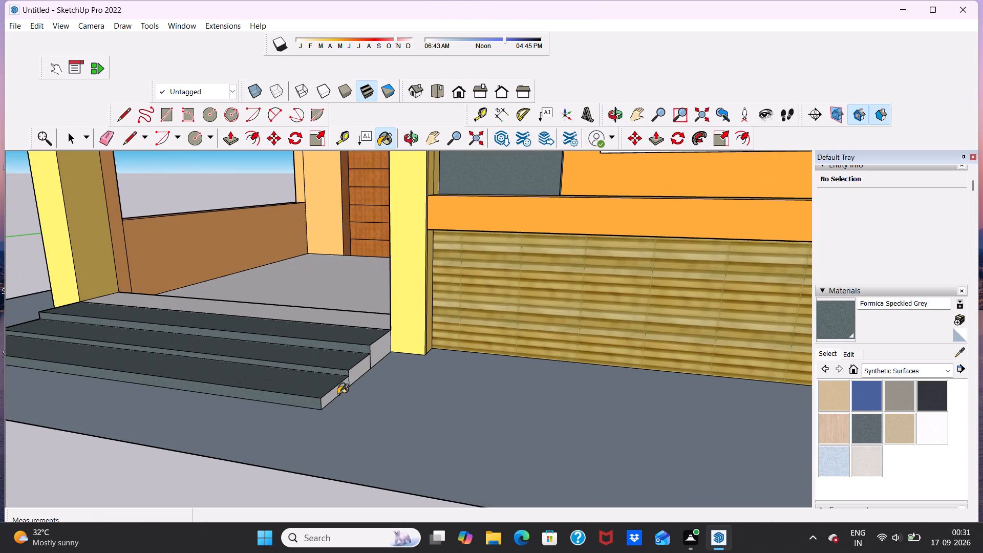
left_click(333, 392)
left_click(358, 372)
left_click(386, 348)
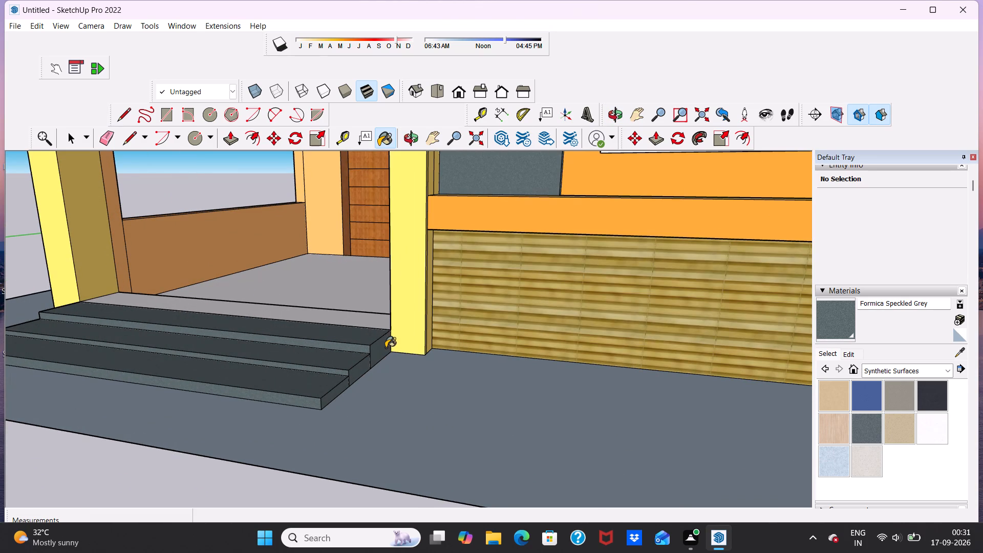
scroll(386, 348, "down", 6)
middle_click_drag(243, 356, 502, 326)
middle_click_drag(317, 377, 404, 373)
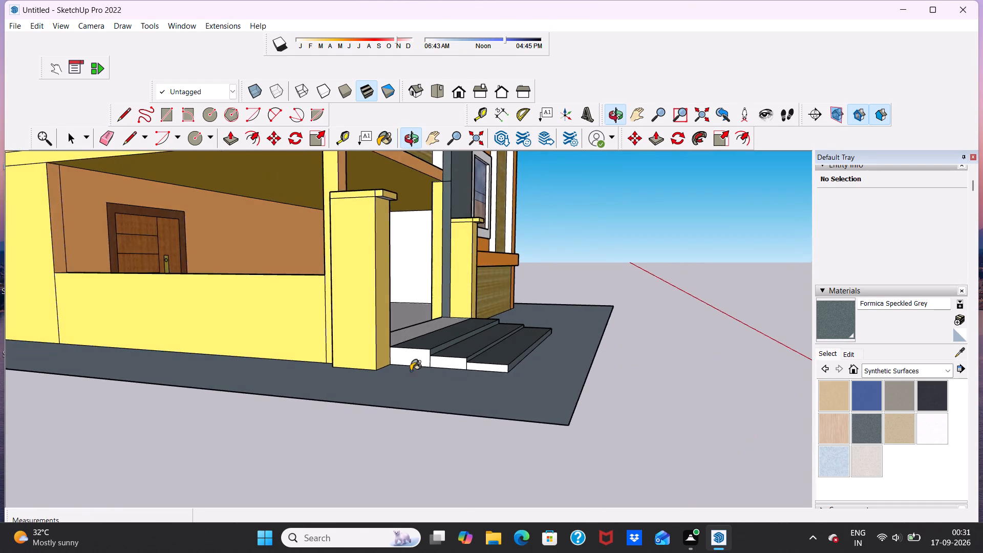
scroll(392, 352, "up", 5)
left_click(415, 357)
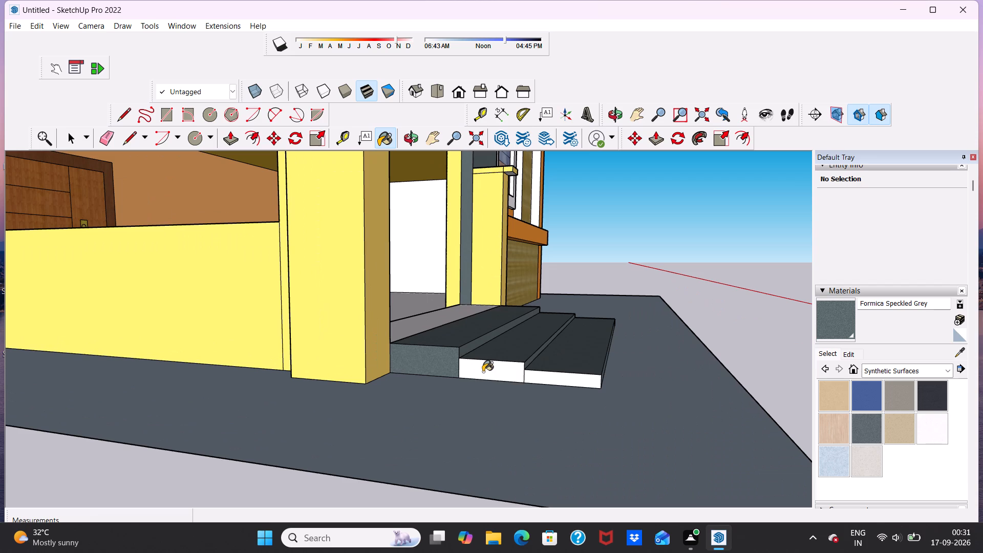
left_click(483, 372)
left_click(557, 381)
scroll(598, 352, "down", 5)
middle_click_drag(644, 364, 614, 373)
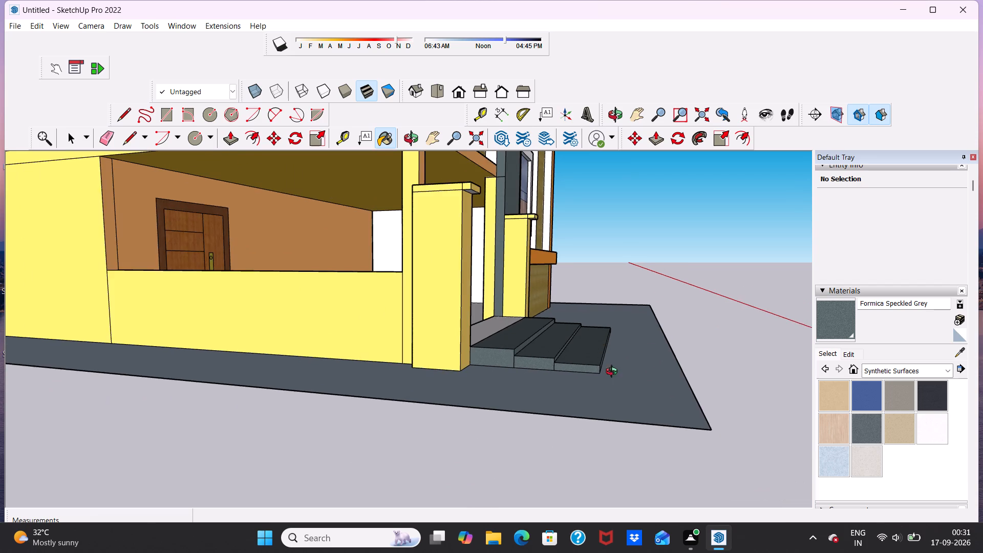
Paint the treads and risers of the three entrance steps with Formica Graystone.
middle_click_drag(614, 373, 432, 366)
scroll(427, 368, "down", 6)
middle_click_drag(457, 365, 402, 437)
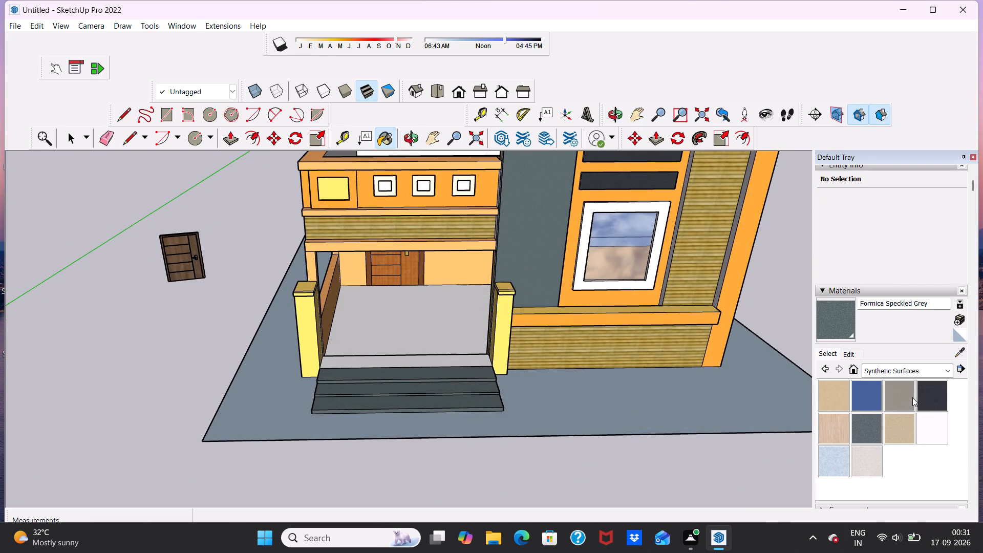
left_click(891, 392)
scroll(362, 454, "up", 7)
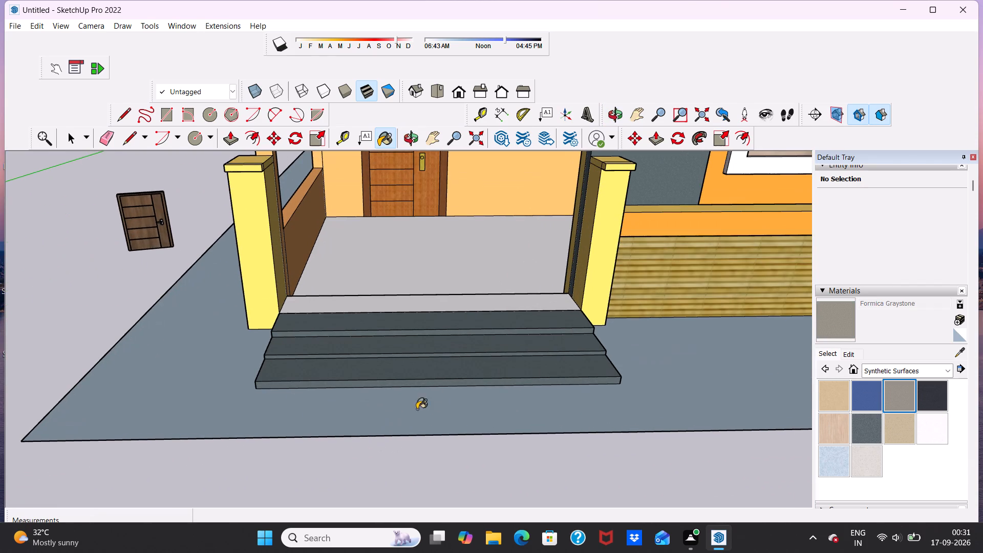
left_click(436, 370)
left_click(436, 387)
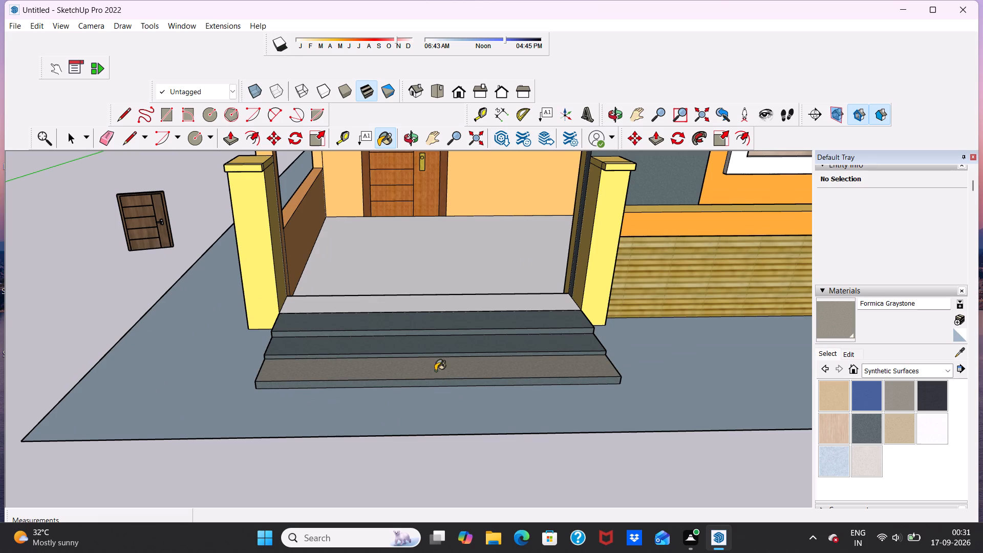
left_click(423, 380)
scroll(446, 360, "up", 7)
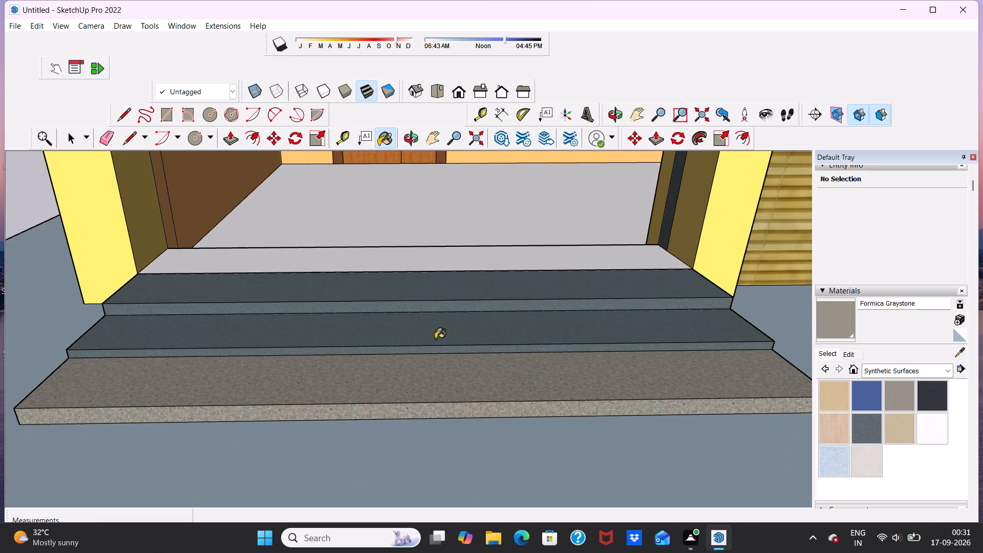
left_click(433, 334)
left_click(430, 349)
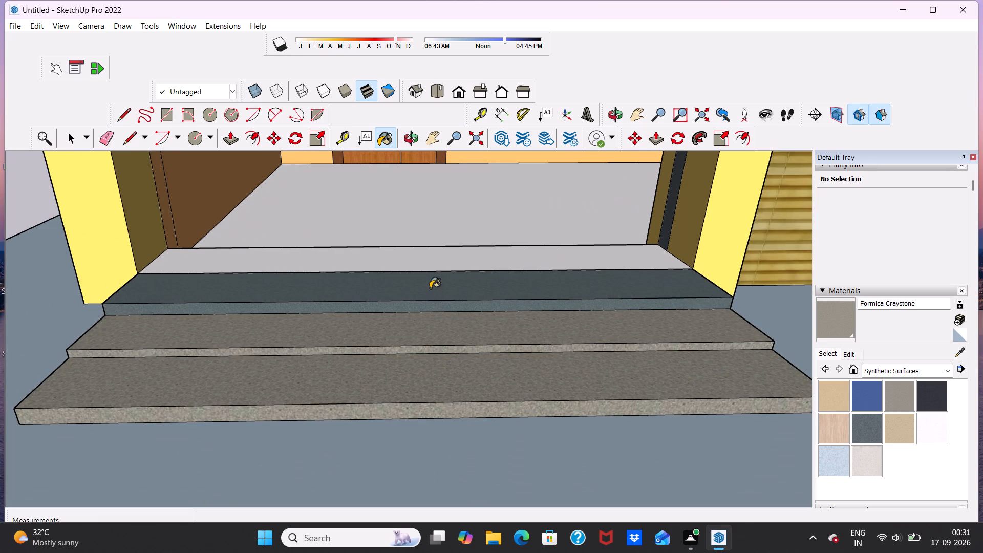
left_click(430, 288)
left_click(425, 308)
Paint the end faces on both sides of the three entrance steps with Formica Graystone.
middle_click_drag(275, 309, 489, 294)
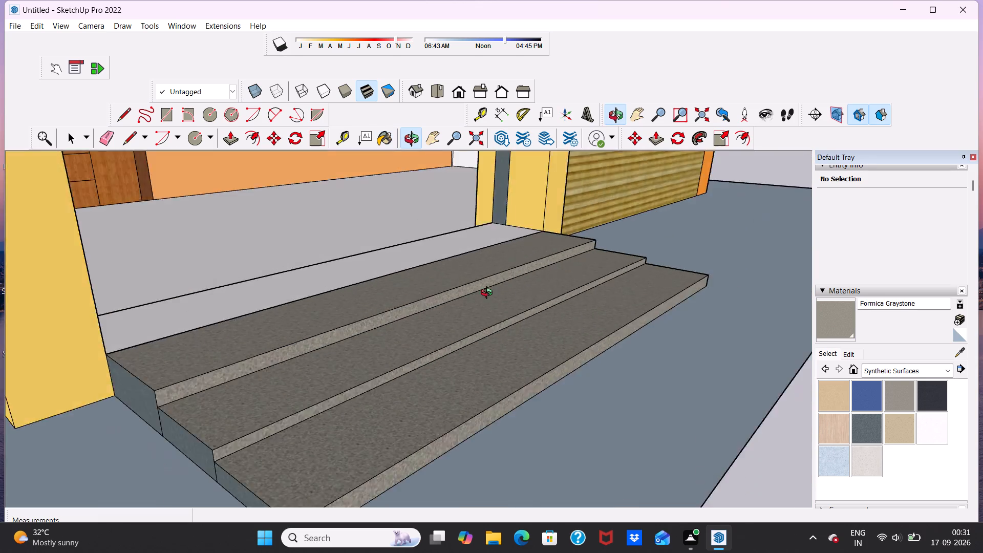
middle_click_drag(489, 294, 524, 291)
scroll(281, 456, "up", 2)
left_click(234, 430)
left_click(319, 474)
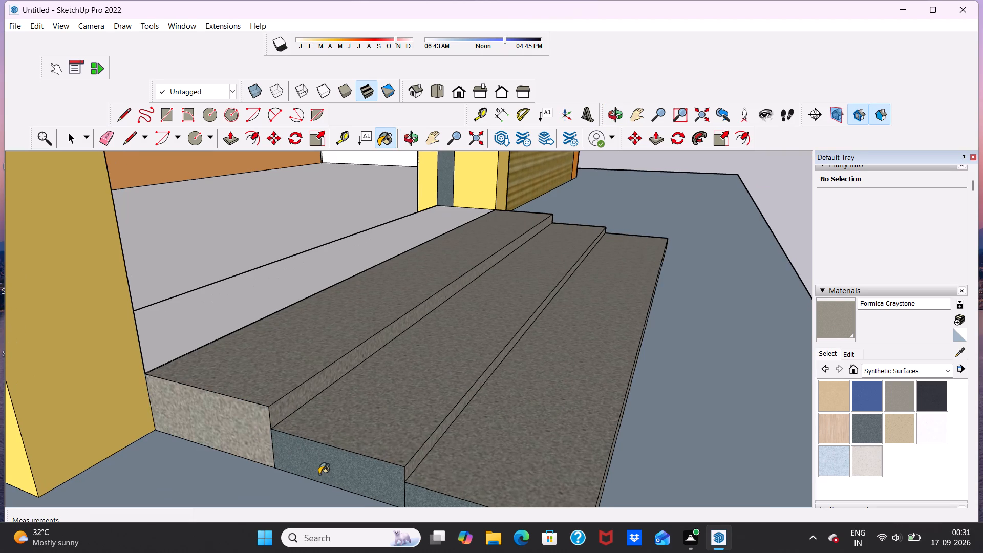
scroll(337, 442, "down", 9)
scroll(391, 440, "up", 5)
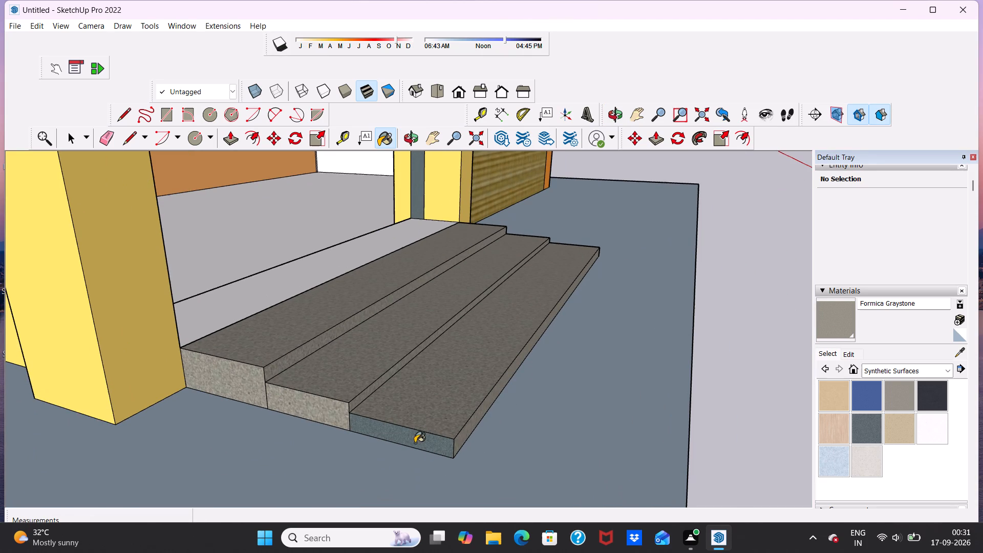
left_click(419, 440)
middle_click_drag(512, 371, 39, 374)
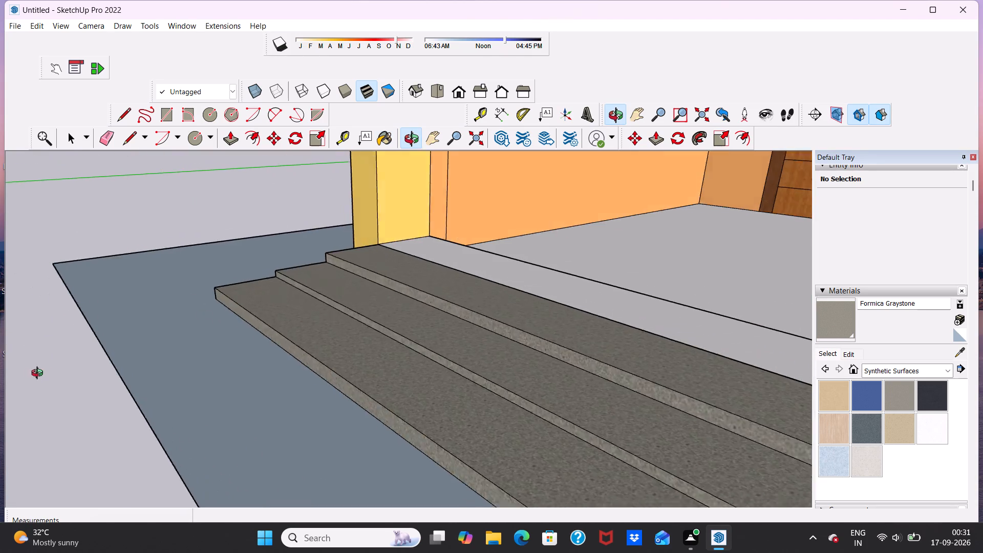
middle_click_drag(39, 374, 35, 374)
scroll(216, 338, "down", 11)
scroll(459, 387, "up", 12)
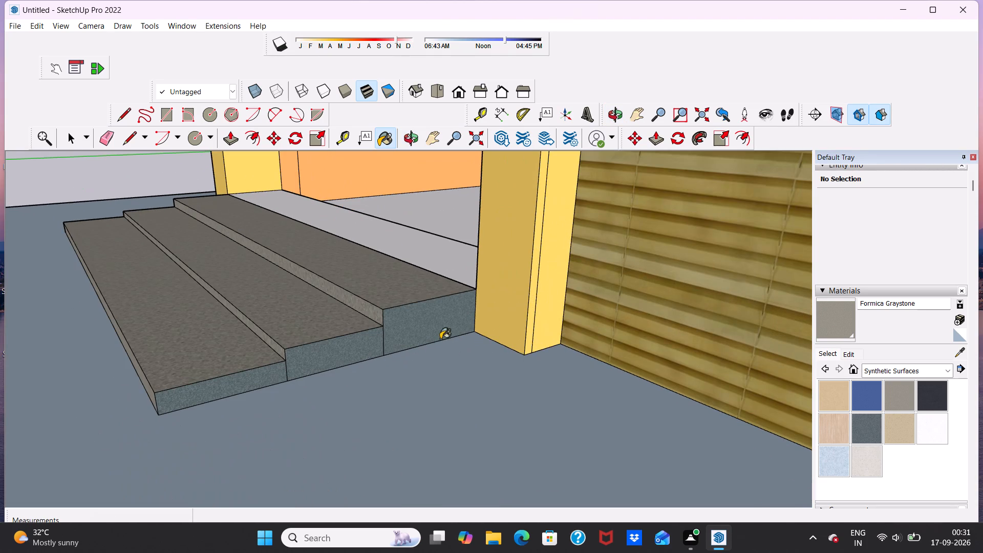
left_click(418, 327)
left_click(346, 355)
left_click(242, 379)
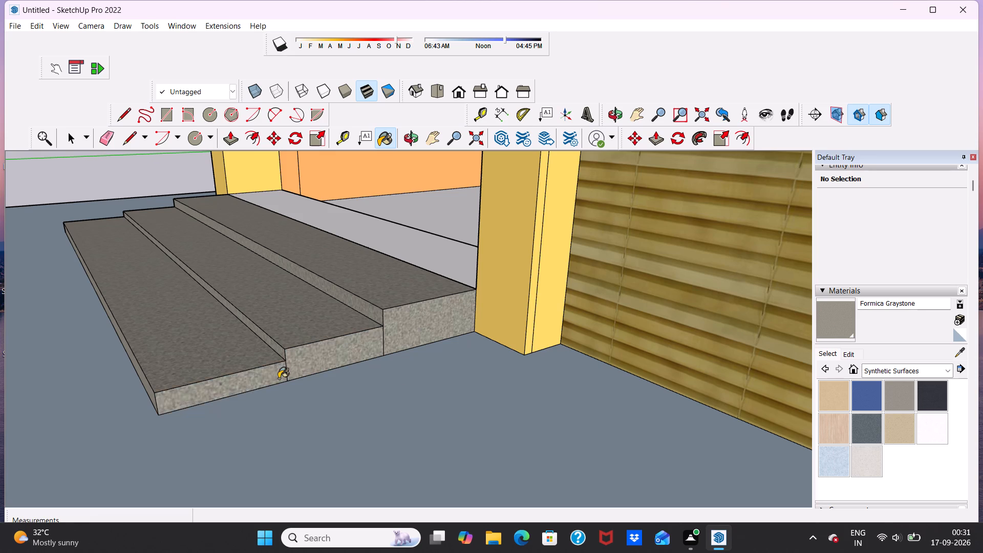
Paint the porch floor and the strip between it and the top step with Formica Graystone.
scroll(419, 377, "down", 14)
middle_click_drag(285, 370, 463, 402)
scroll(436, 371, "down", 6)
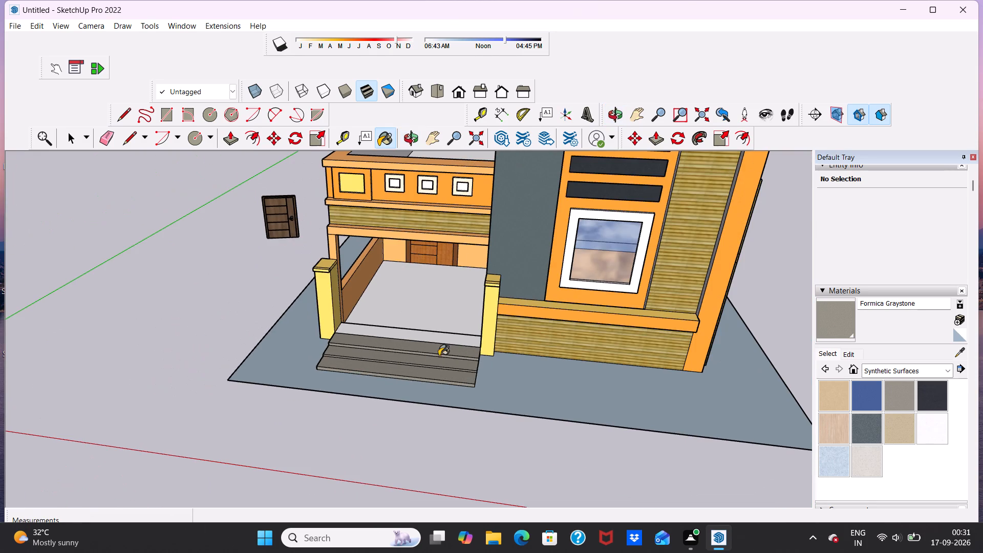
scroll(401, 357, "up", 6)
left_click(438, 274)
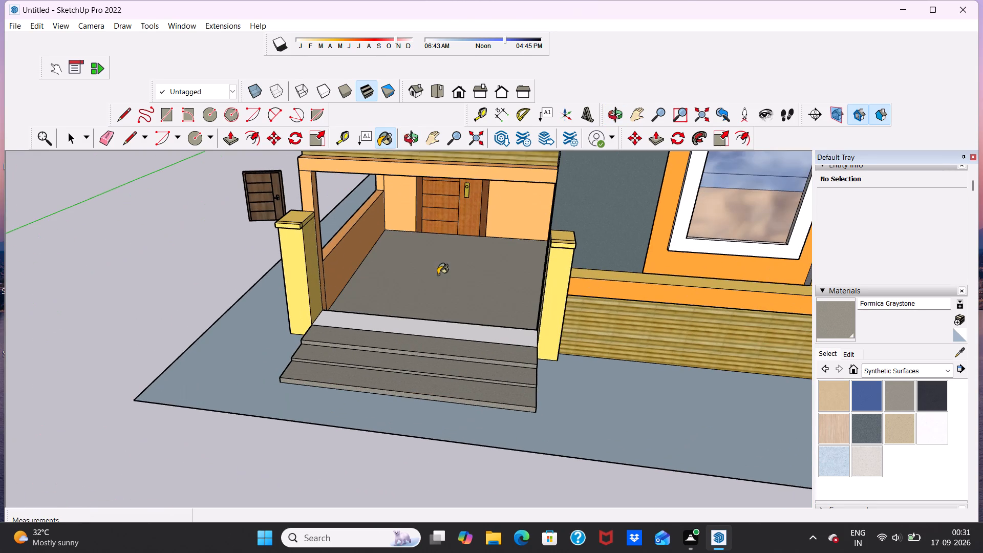
left_click(405, 325)
scroll(444, 320, "down", 5)
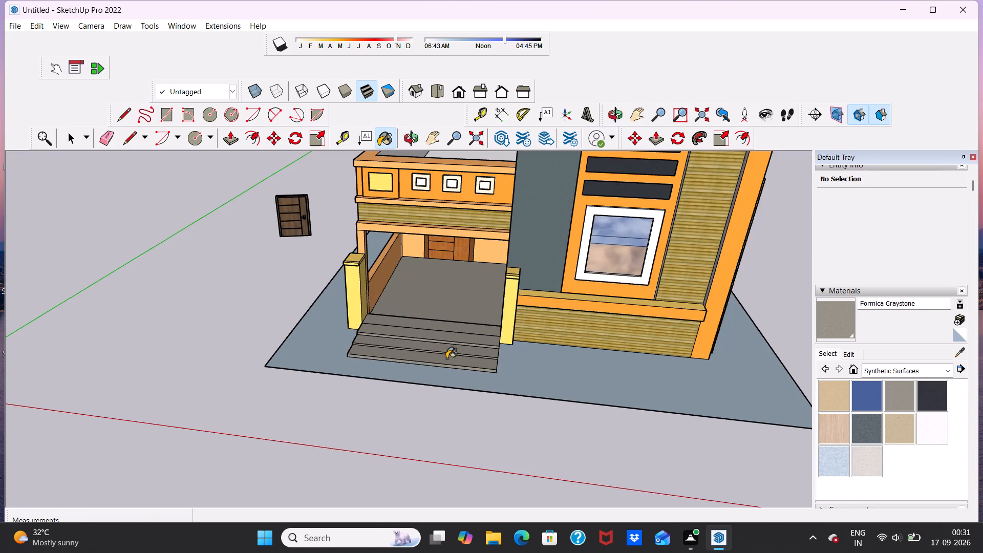
Delete the spare dark wood door standing apart from the house.
middle_click_drag(446, 358, 473, 313)
scroll(473, 313, "down", 4)
scroll(514, 315, "up", 6)
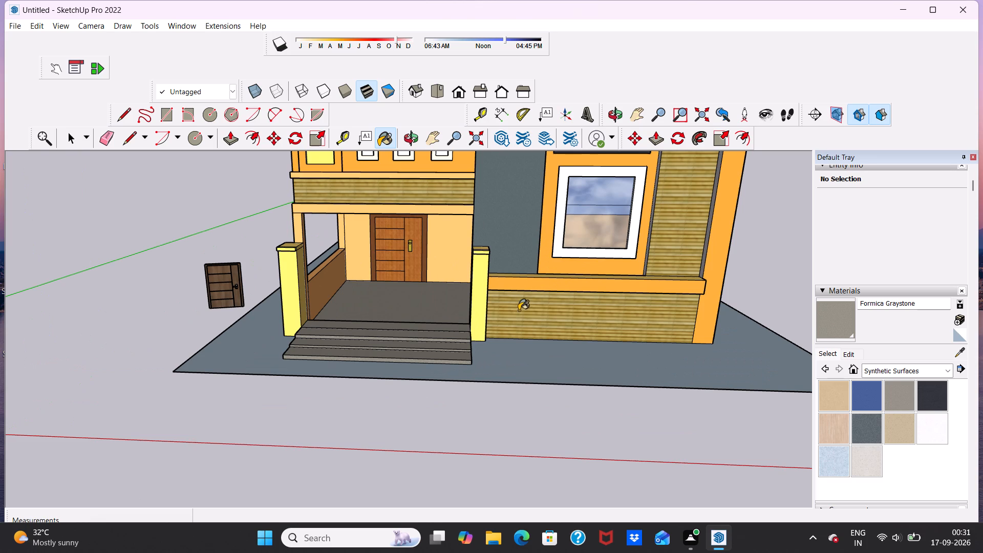
key("space")
scroll(405, 312, "down", 7)
scroll(410, 292, "up", 5)
middle_click_drag(419, 292, 428, 254)
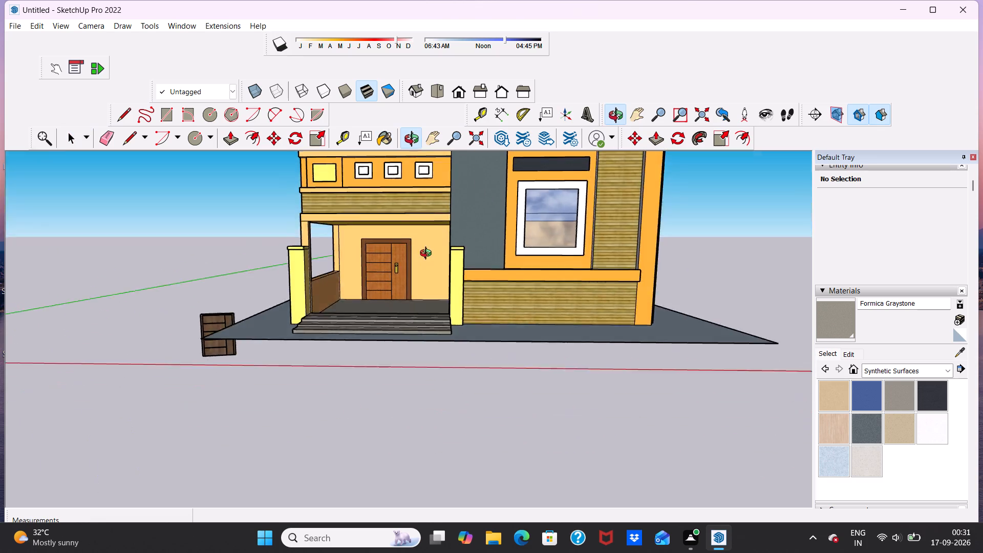
middle_click_drag(428, 254, 430, 242)
scroll(383, 293, "up", 3)
scroll(383, 293, "down", 4)
left_click(227, 360)
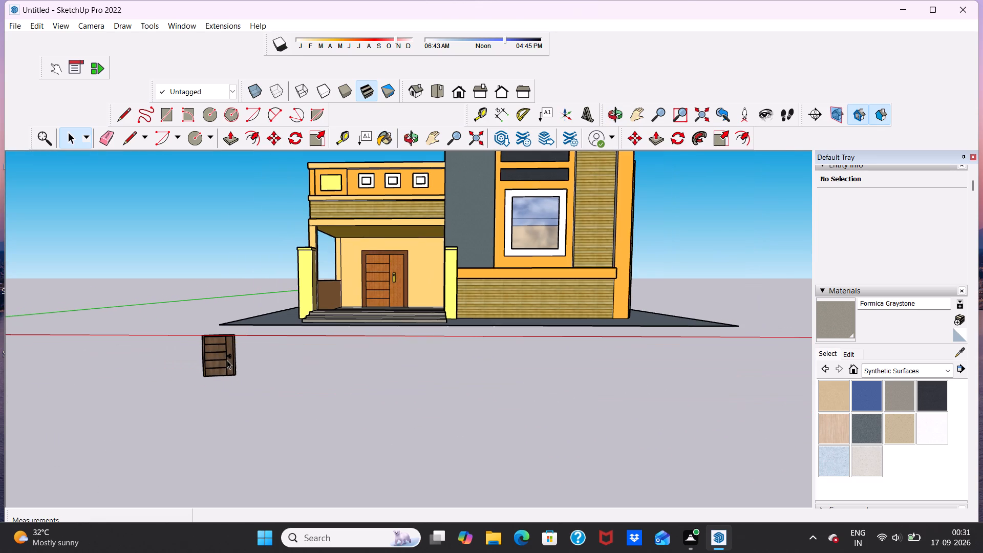
key("Delete")
Import the gate model from the Downloads folder and place it on the top entrance step between the yellow pillars.
scroll(232, 360, "down", 6)
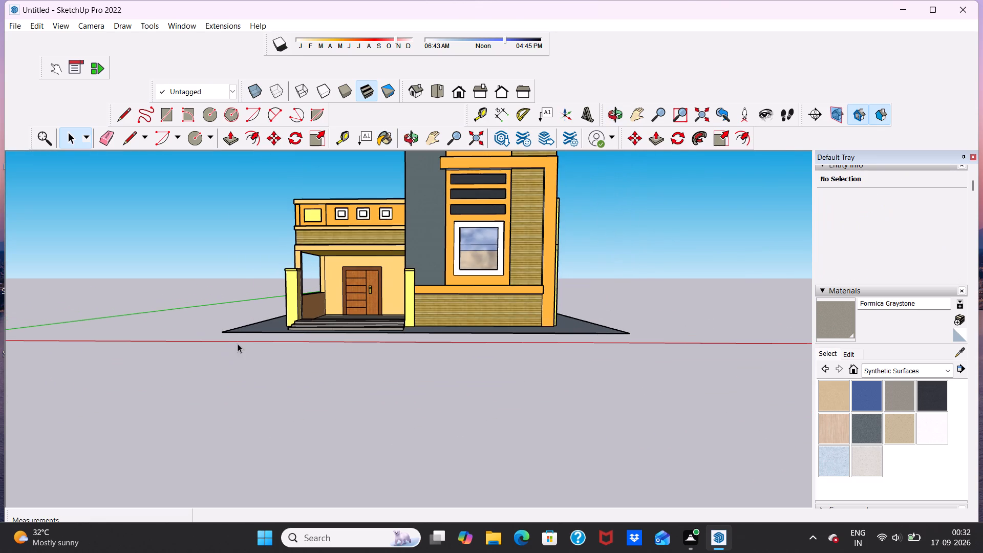
scroll(343, 271, "up", 3)
left_click(16, 27)
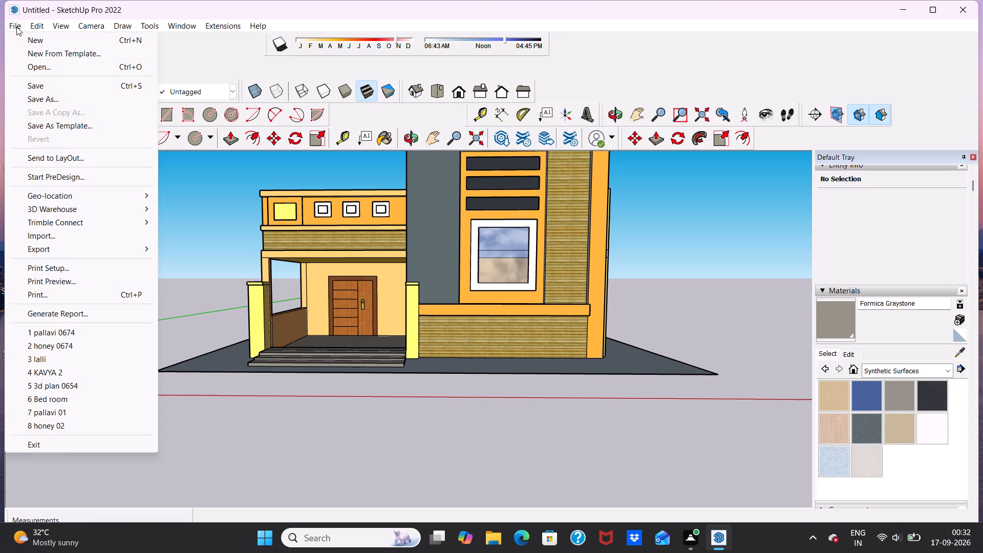
left_click(87, 234)
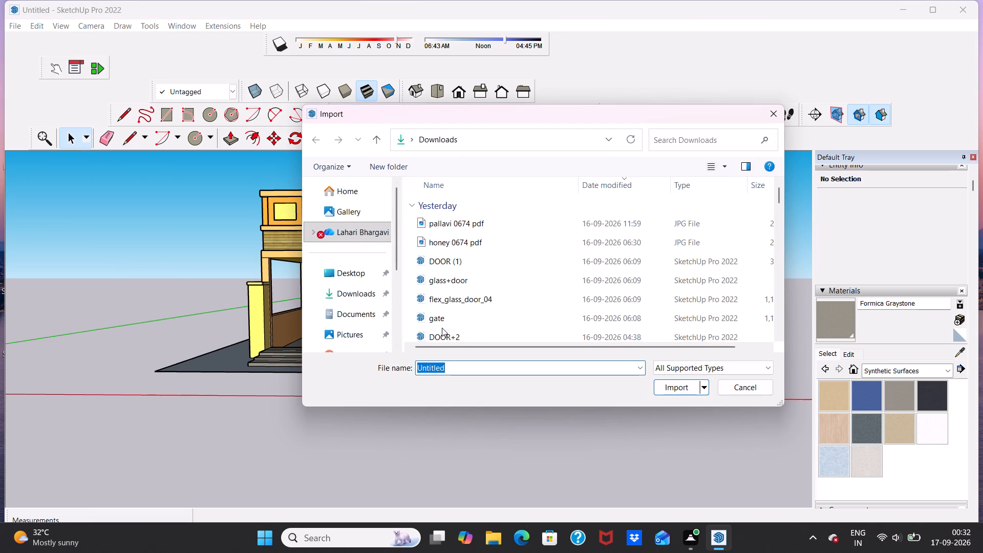
left_click(432, 318)
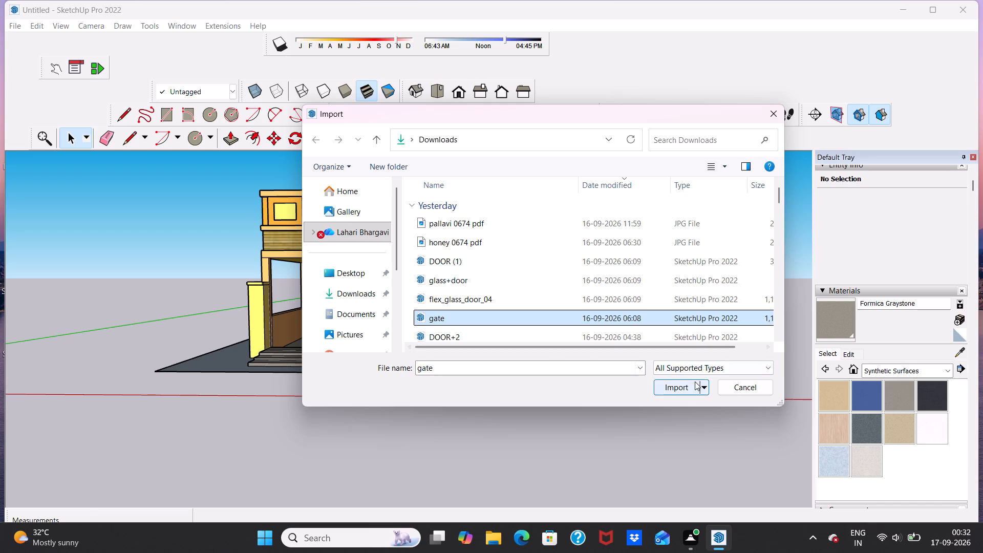
left_click(676, 386)
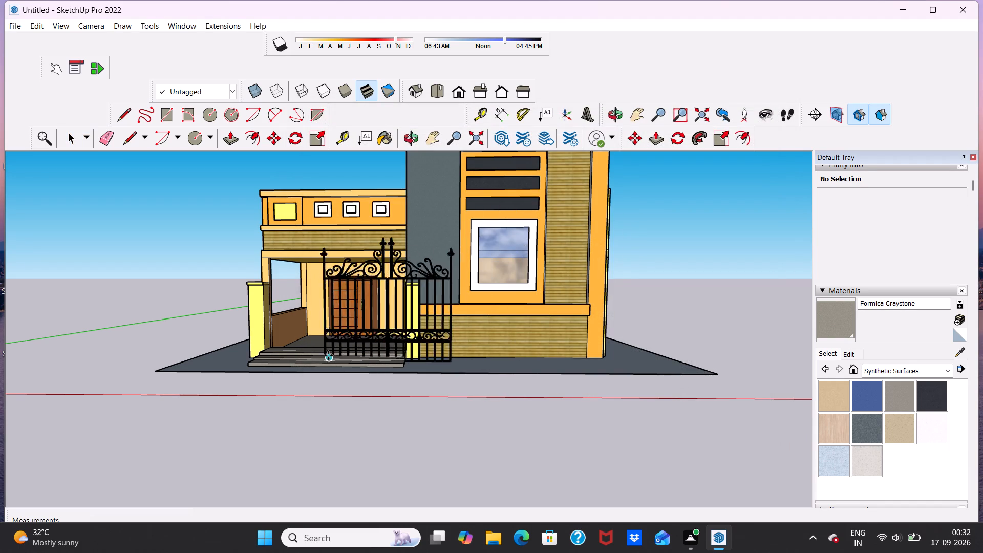
scroll(291, 353, "down", 3)
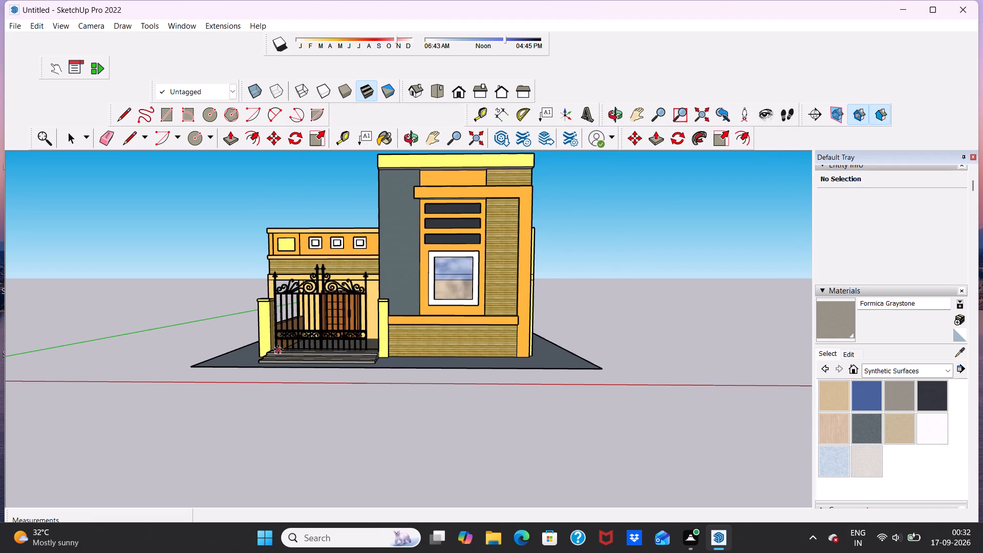
scroll(278, 349, "up", 11)
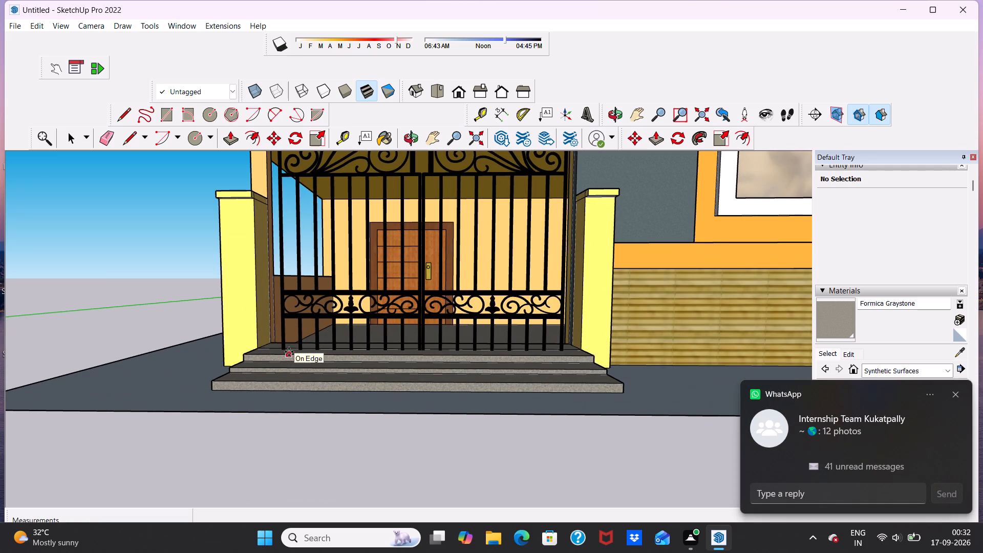
left_click(289, 352)
Move the gate slightly by its lower left corner to adjust its position on the porch edge.
scroll(363, 333, "down", 3)
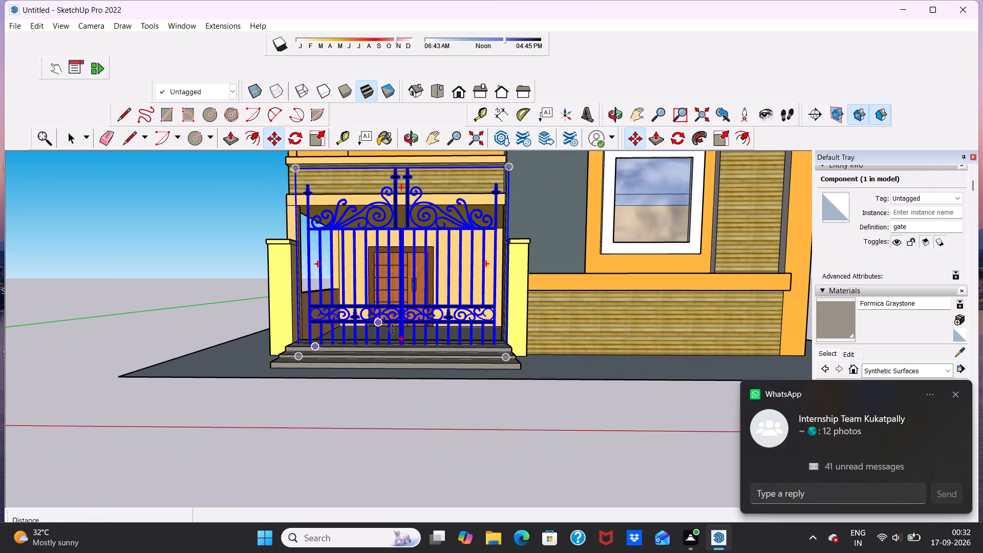
key("space")
middle_click_drag(423, 427, 423, 384)
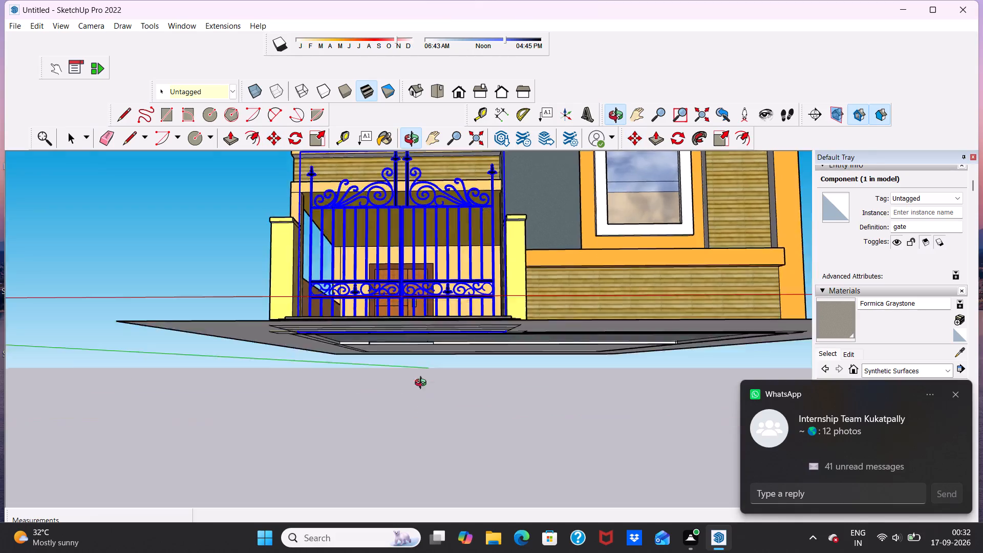
middle_click_drag(423, 384, 425, 456)
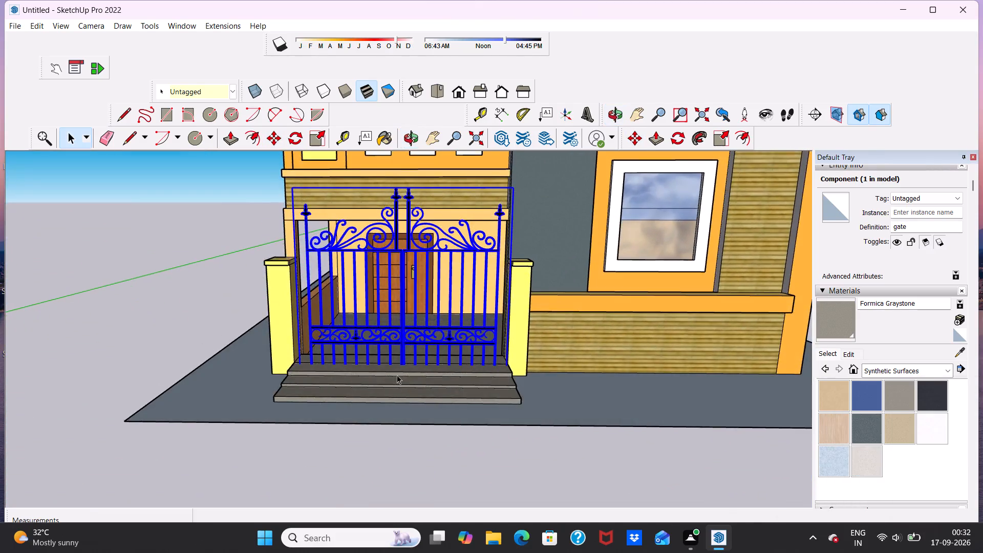
scroll(395, 368, "up", 5)
left_click(242, 359)
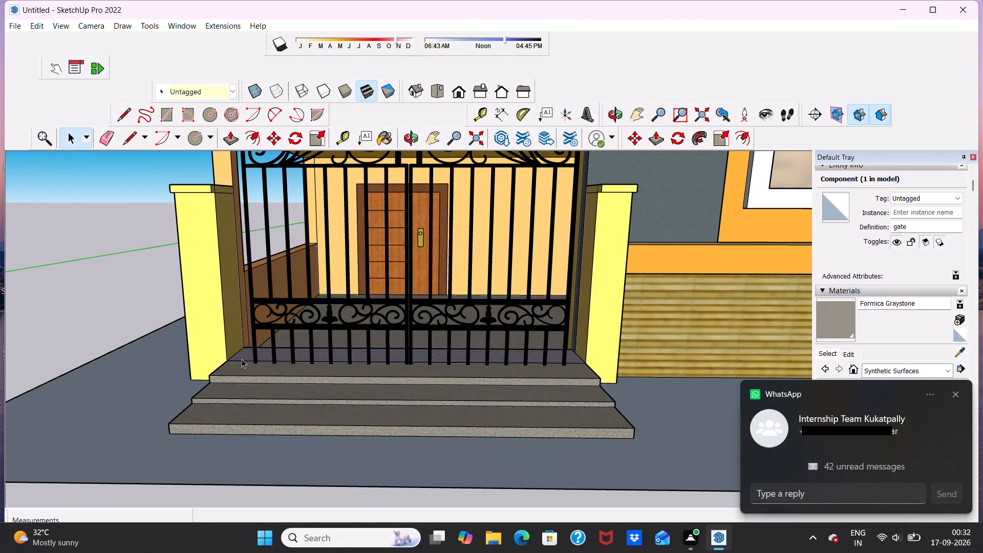
left_click(293, 344)
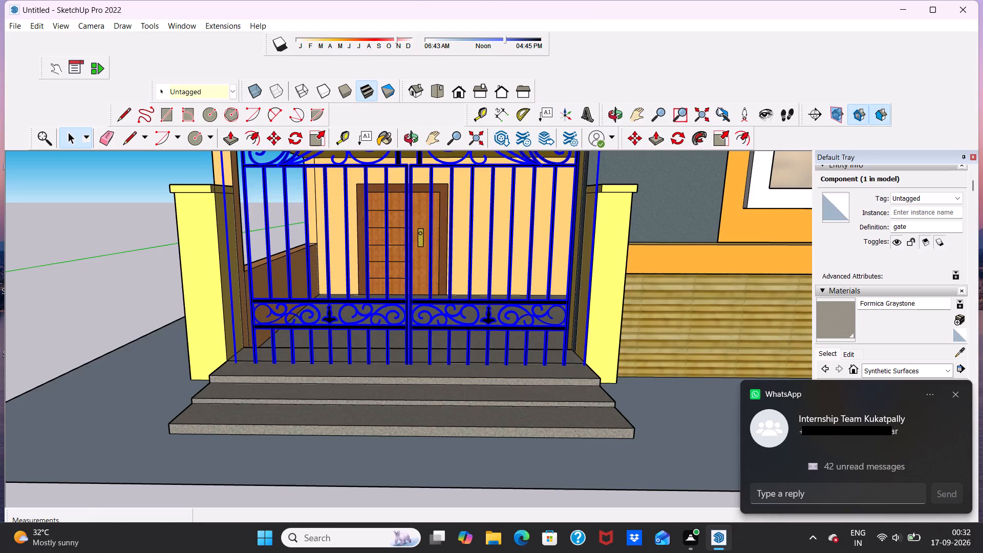
left_click(634, 141)
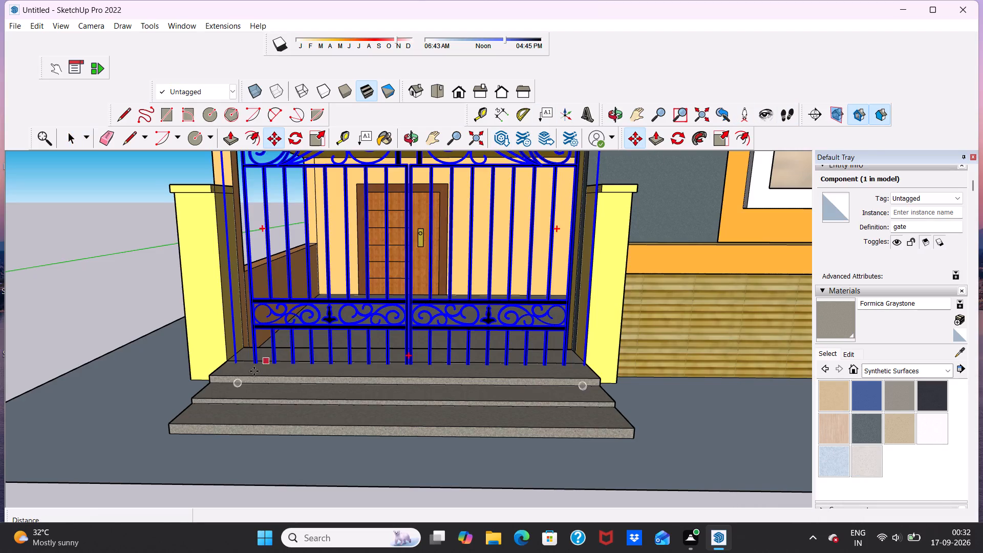
left_click(253, 363)
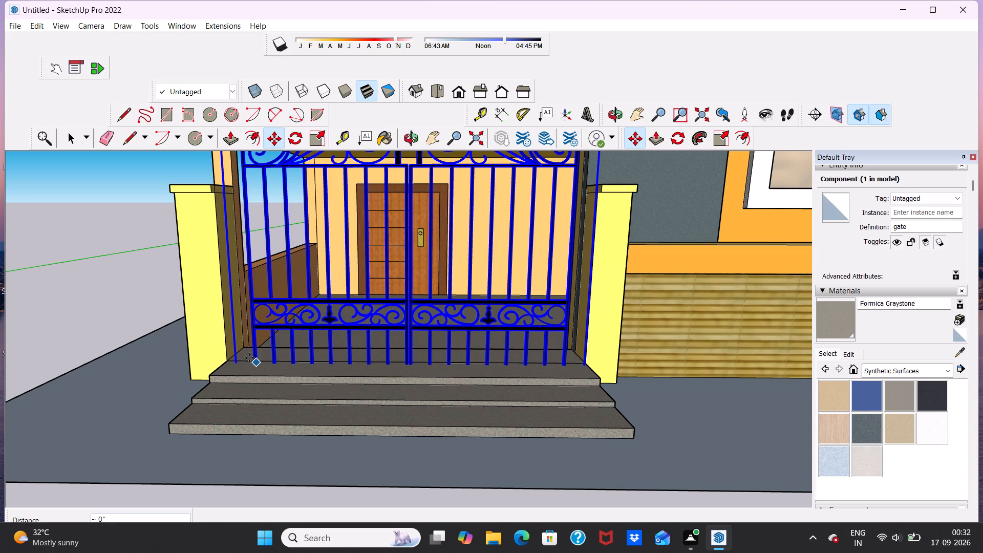
left_click(249, 358)
scroll(259, 355, "down", 3)
scroll(300, 357, "up", 5)
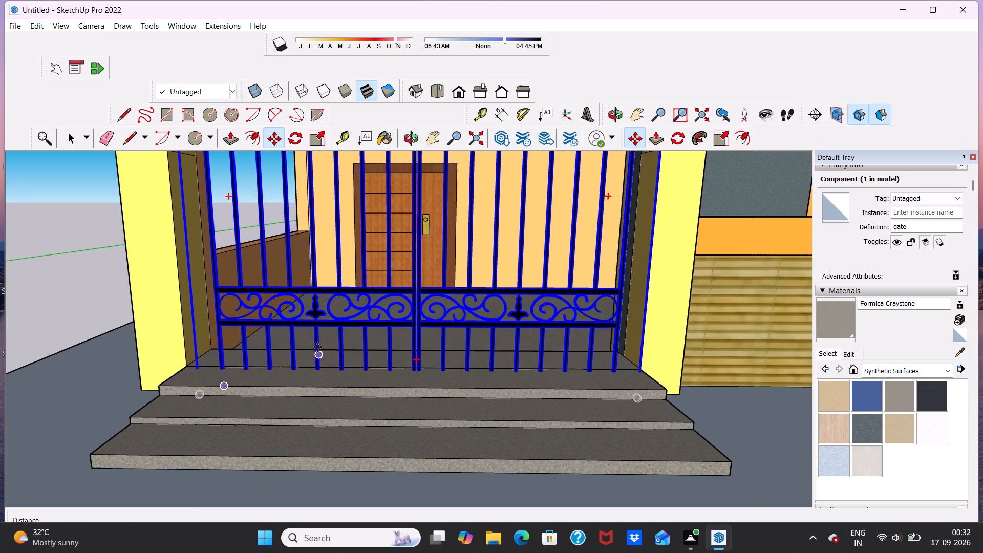
scroll(316, 348, "down", 10)
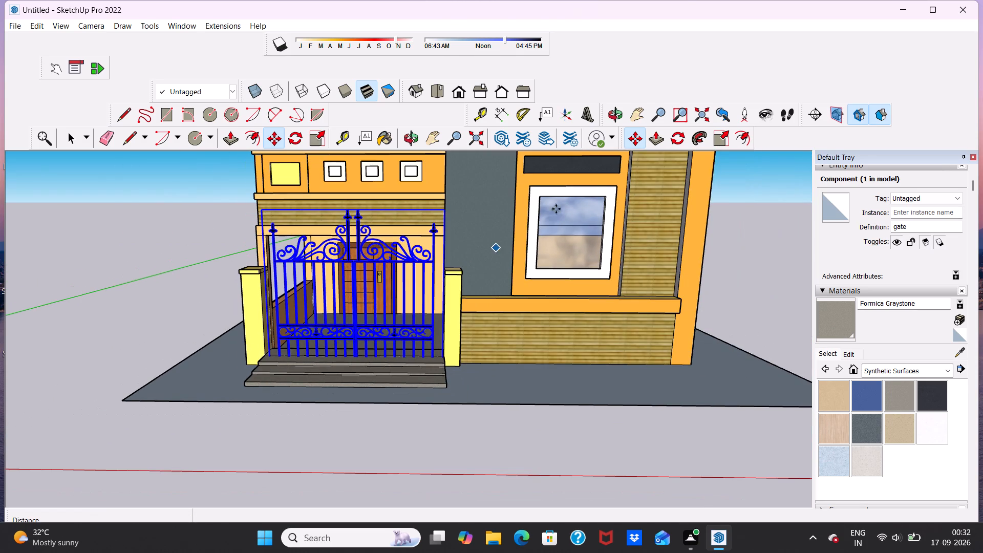
Scale the gate along green and blue from its top centre by -7.84, 0.71, lowering it below the porch beam.
left_click(716, 144)
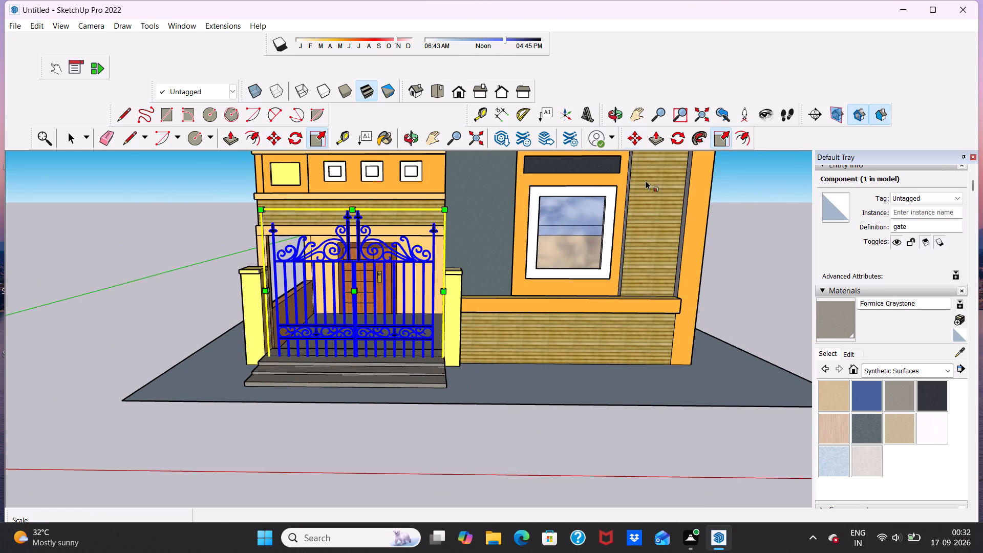
left_click(354, 207)
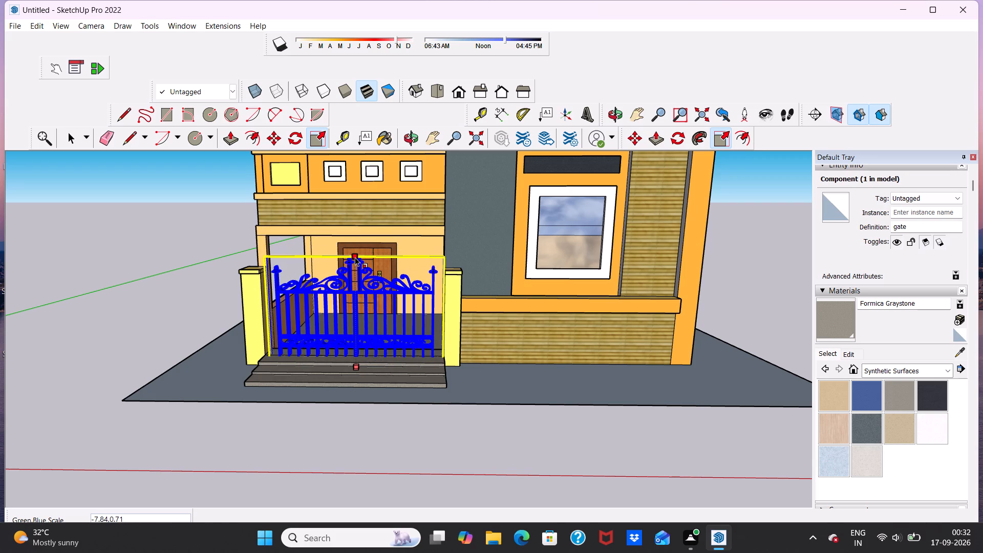
left_click(355, 257)
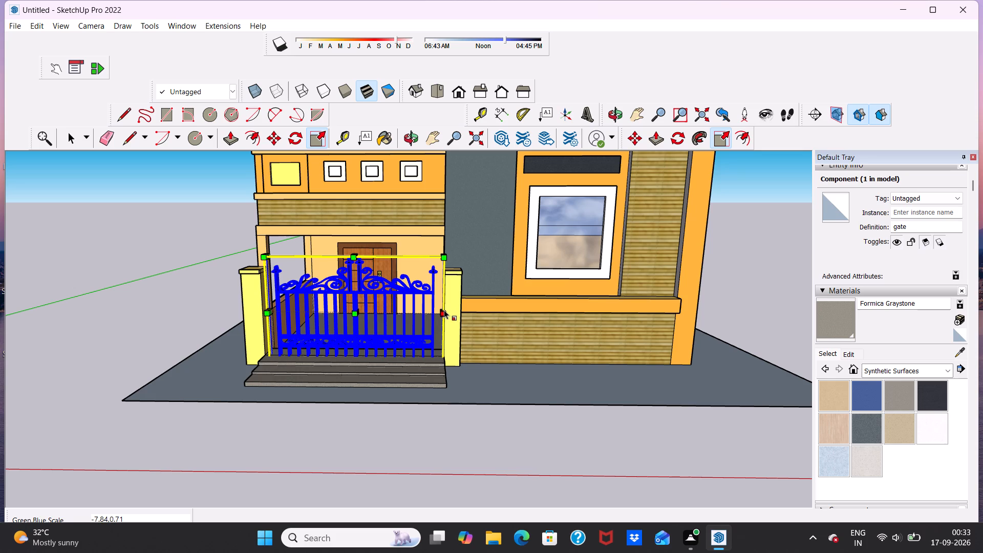
Scale the gate at its right side by about 1.01, 0.74 along red and green, and uniformly by 1.04 towards the pillar.
scroll(439, 353, "up", 4)
left_click(448, 298)
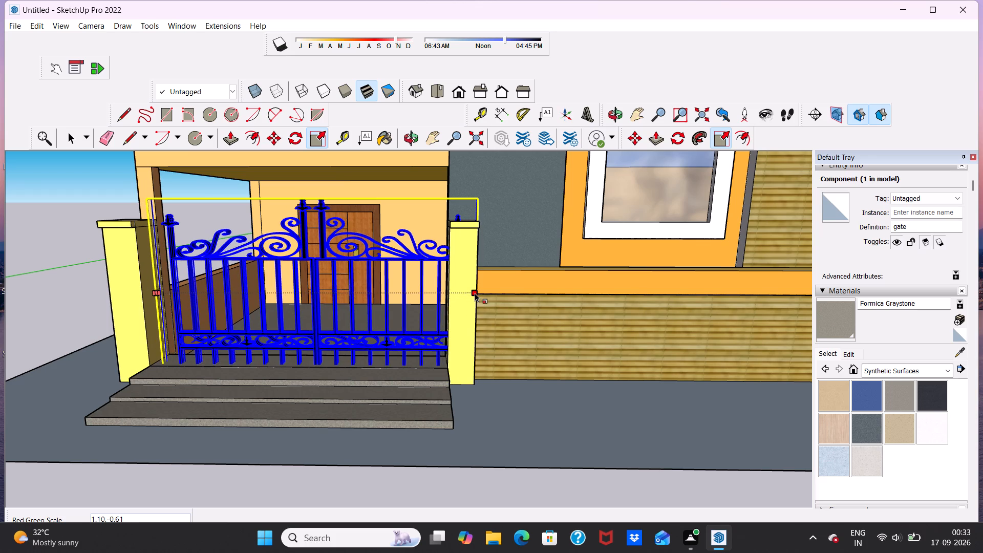
left_click(448, 292)
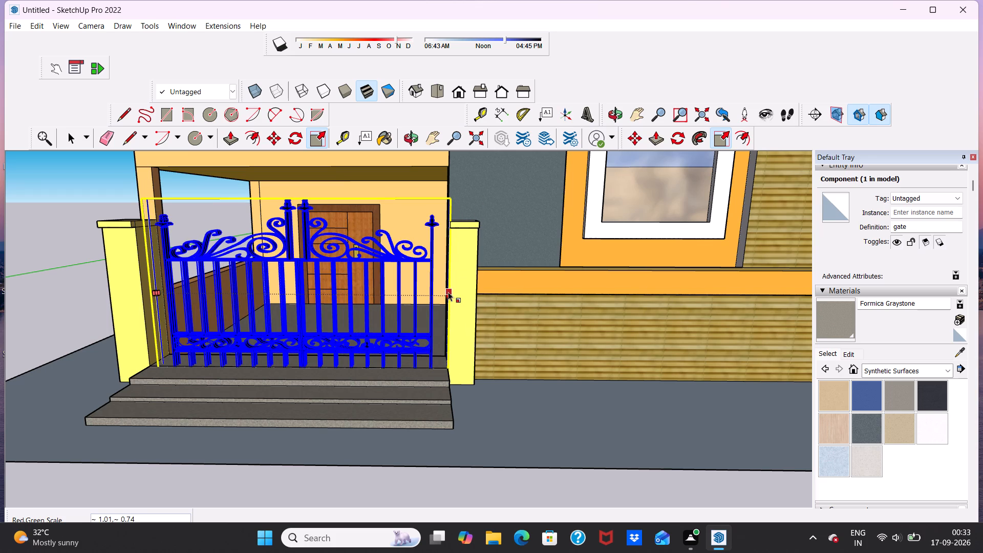
left_click(447, 201)
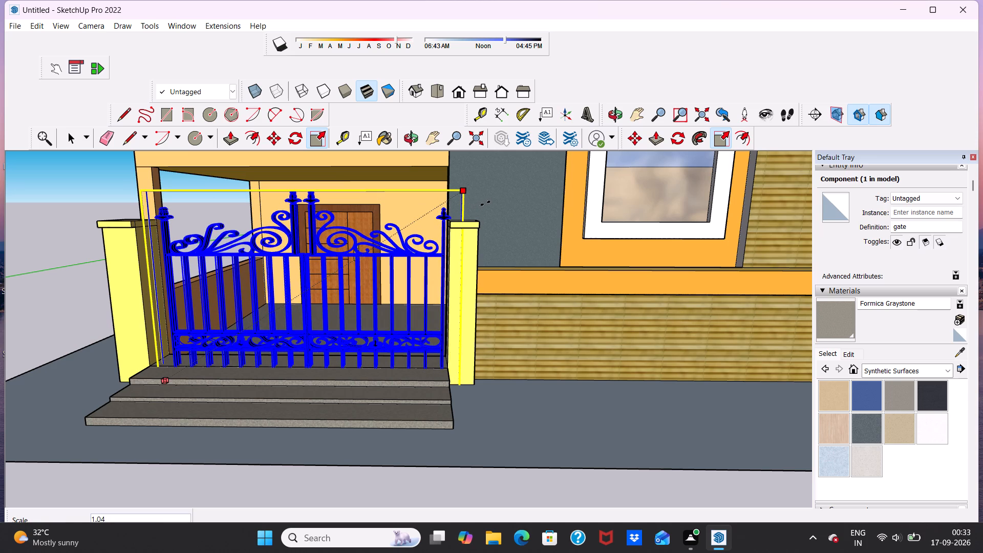
left_click(485, 203)
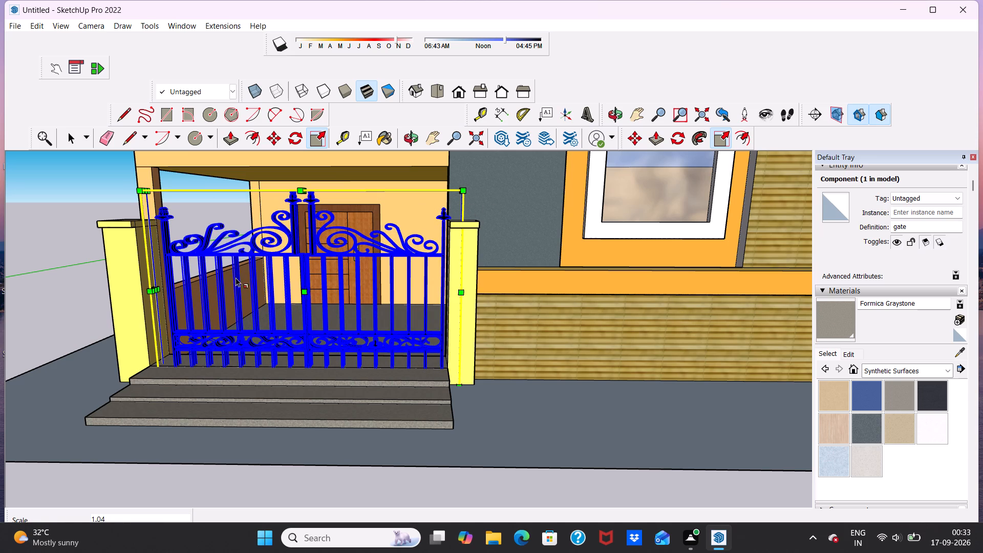
Scale the gate from its left side by 1.00, 1.15 along red and green, and deselect it.
scroll(165, 313, "up", 4)
scroll(162, 283, "down", 6)
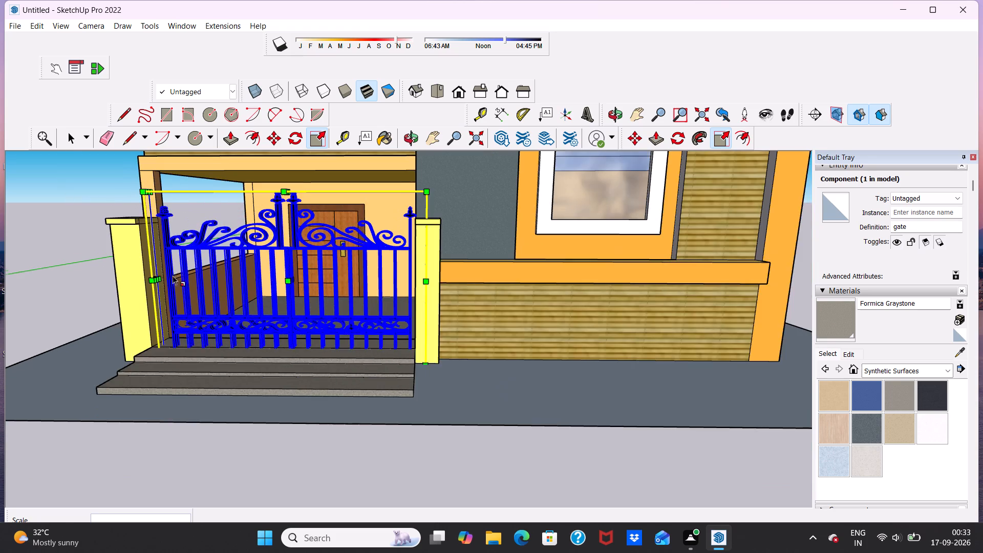
scroll(155, 204, "up", 1)
left_click(155, 292)
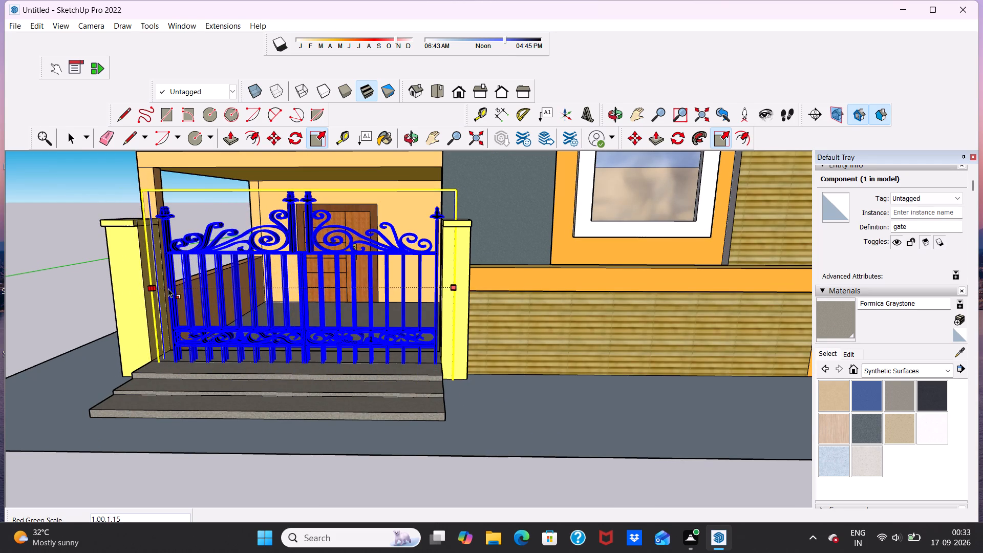
left_click(168, 288)
scroll(239, 278, "down", 5)
scroll(292, 290, "up", 2)
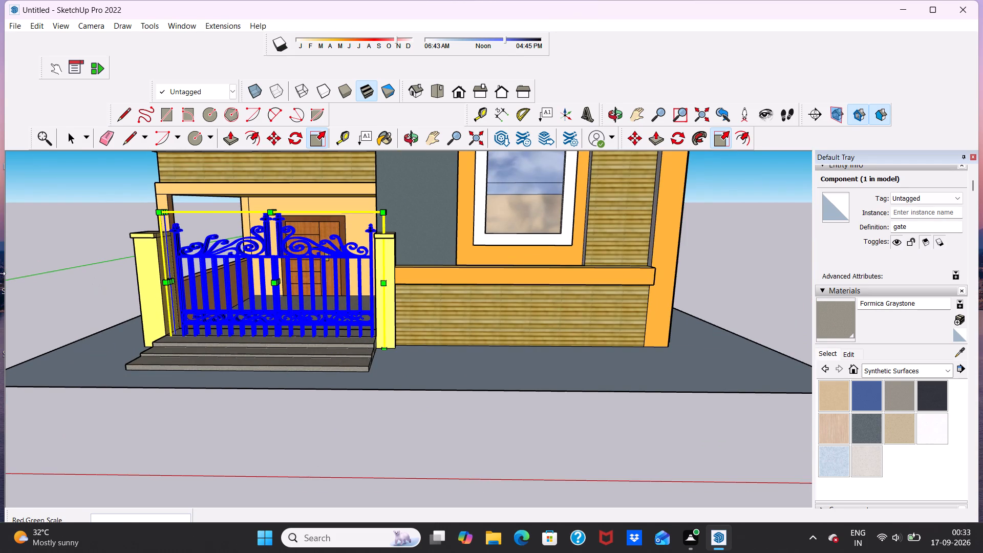
left_click(45, 266)
key("space")
left_click(56, 278)
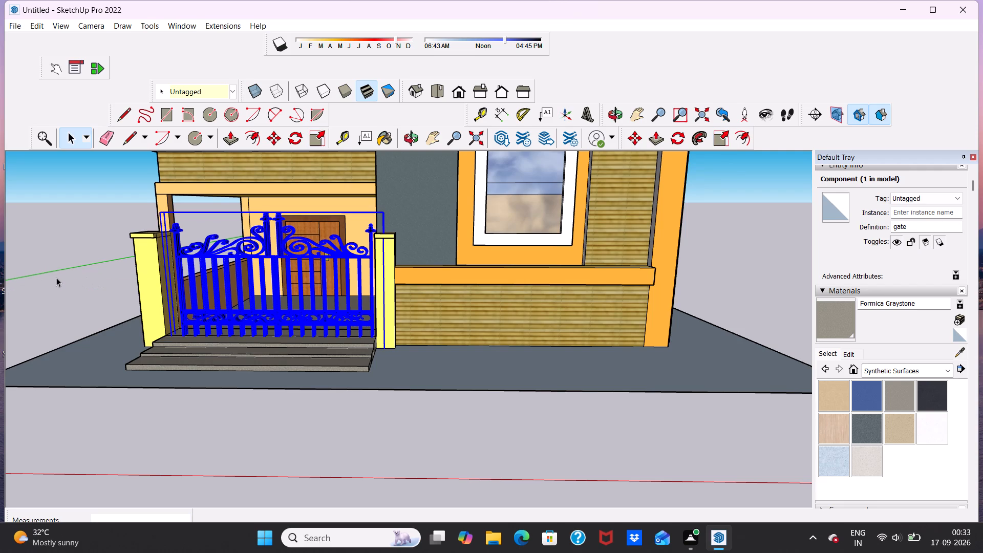
Scale the gate from its left side by about 1.03, 0.16 along red and green, thinning it and widening it towards the pillar.
scroll(250, 329, "up", 5)
scroll(252, 306, "down", 5)
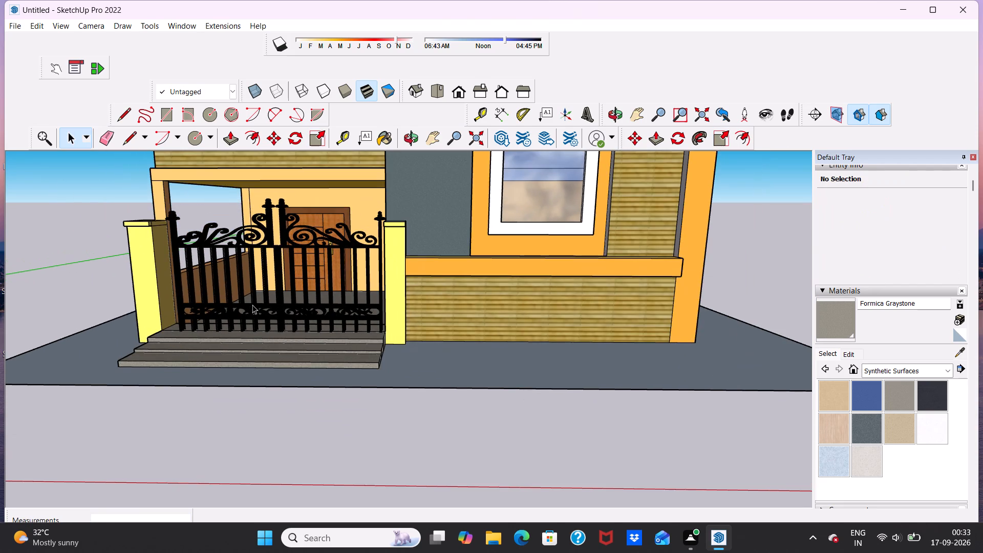
middle_click_drag(208, 312, 223, 284)
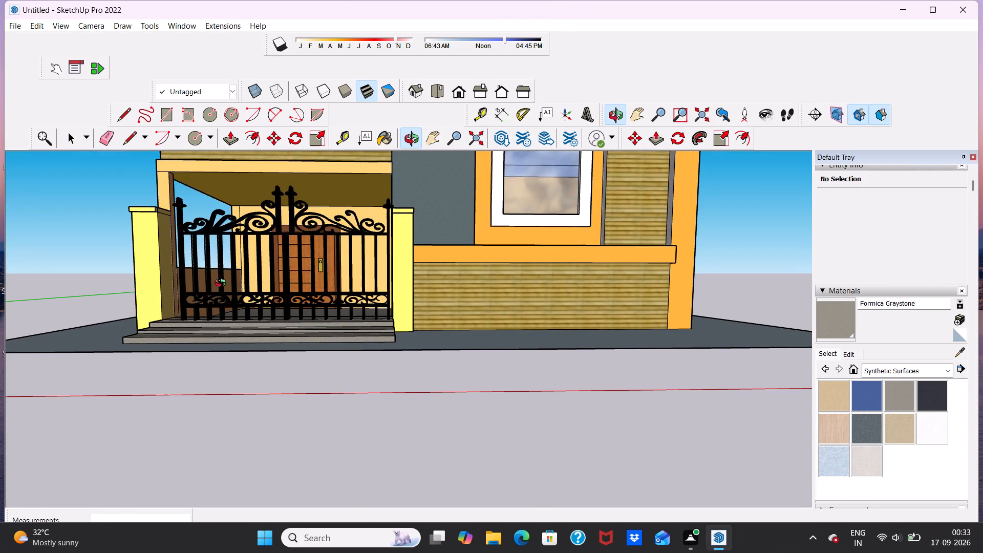
middle_click_drag(223, 284, 226, 296)
scroll(188, 296, "up", 3)
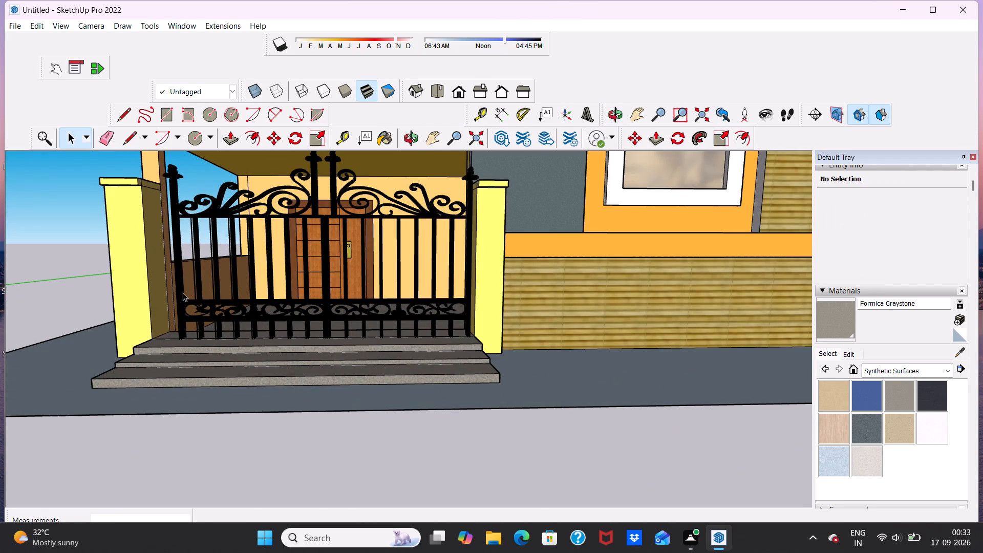
left_click(193, 278)
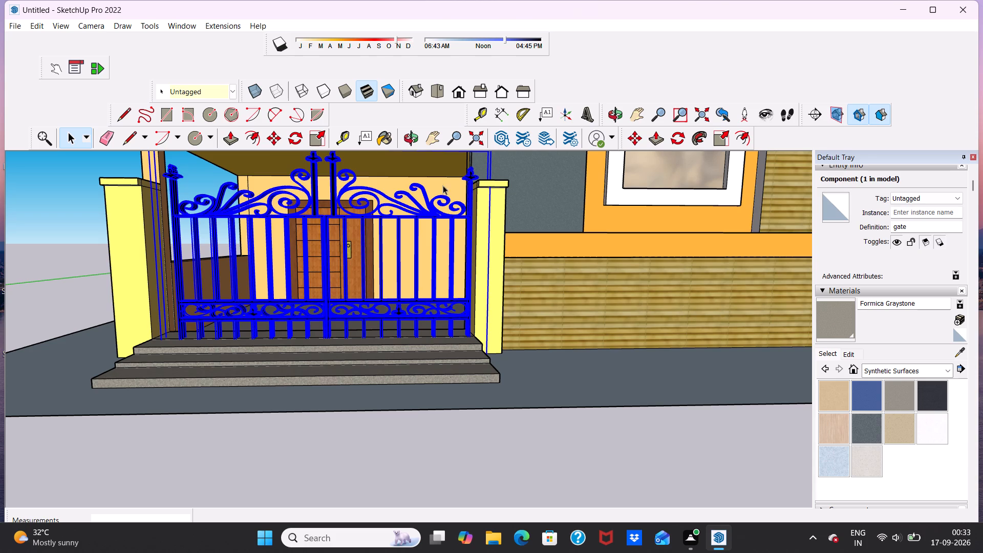
left_click(718, 138)
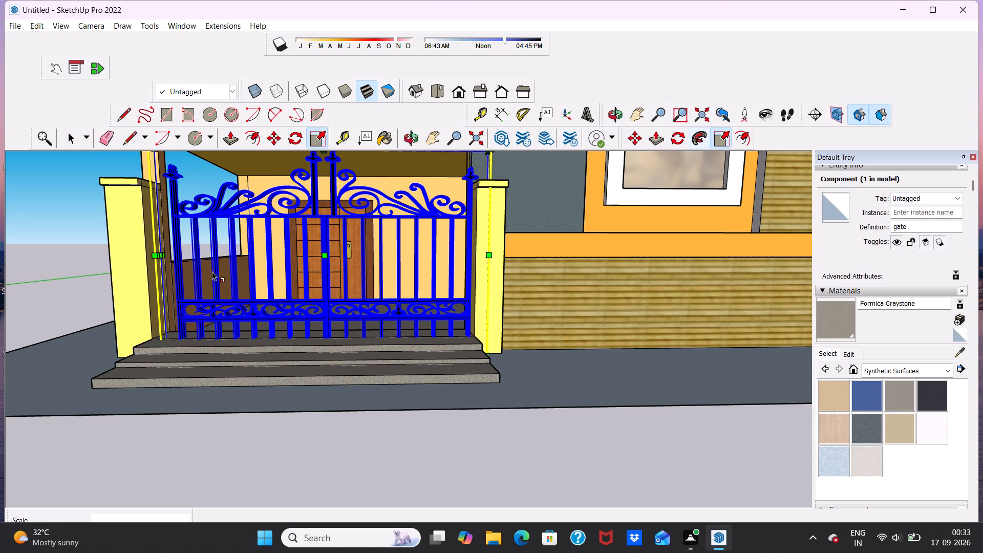
scroll(157, 255, "up", 6)
left_click(166, 258)
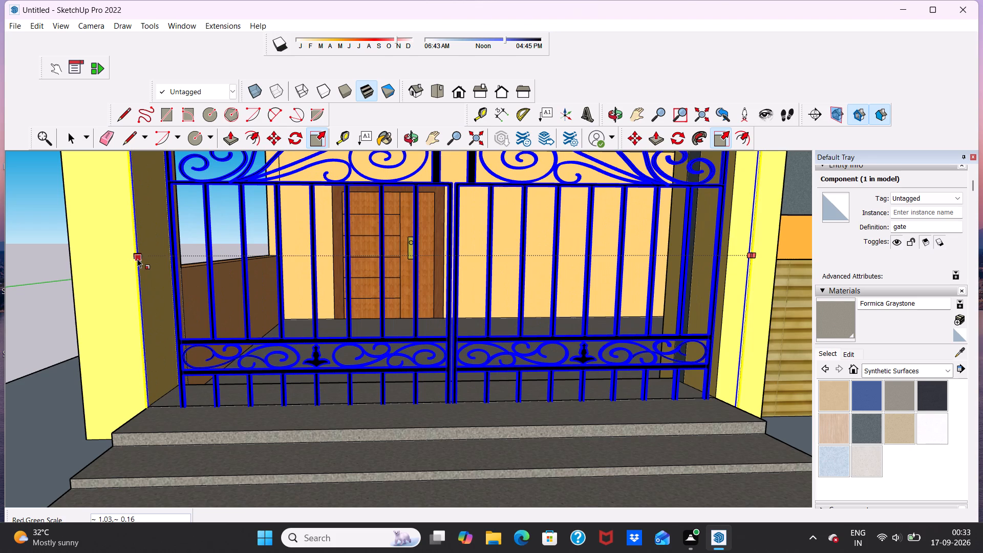
left_click(137, 258)
Scale the gate from its left side by 1.00, -2.16 along red and green, thickening its bars, and deselect it.
scroll(209, 266, "up", 5)
scroll(209, 266, "down", 4)
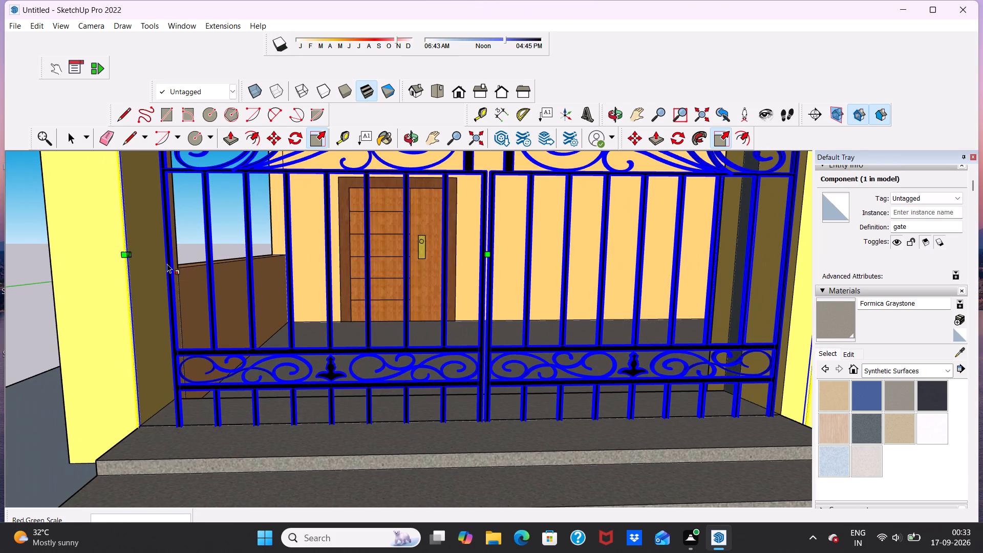
left_click(127, 257)
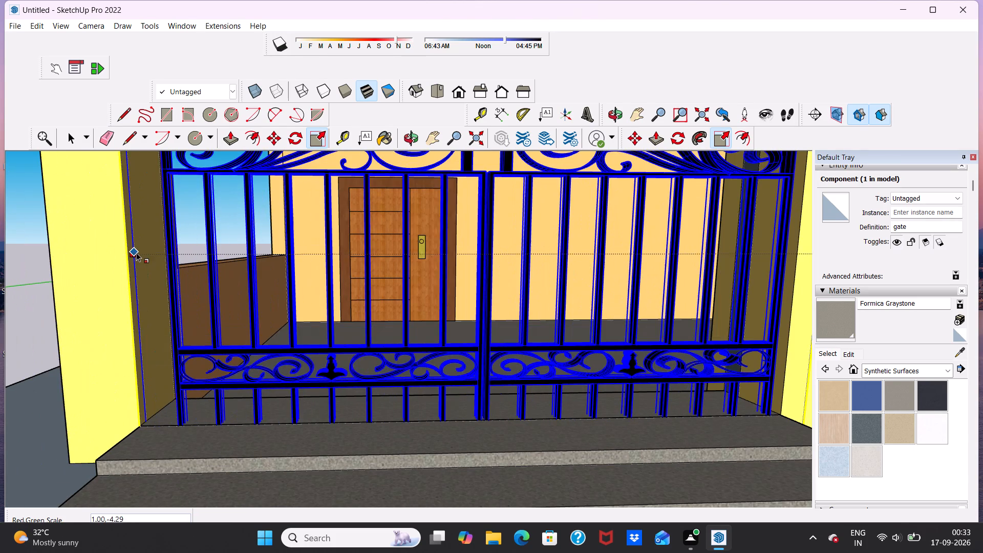
left_click(132, 253)
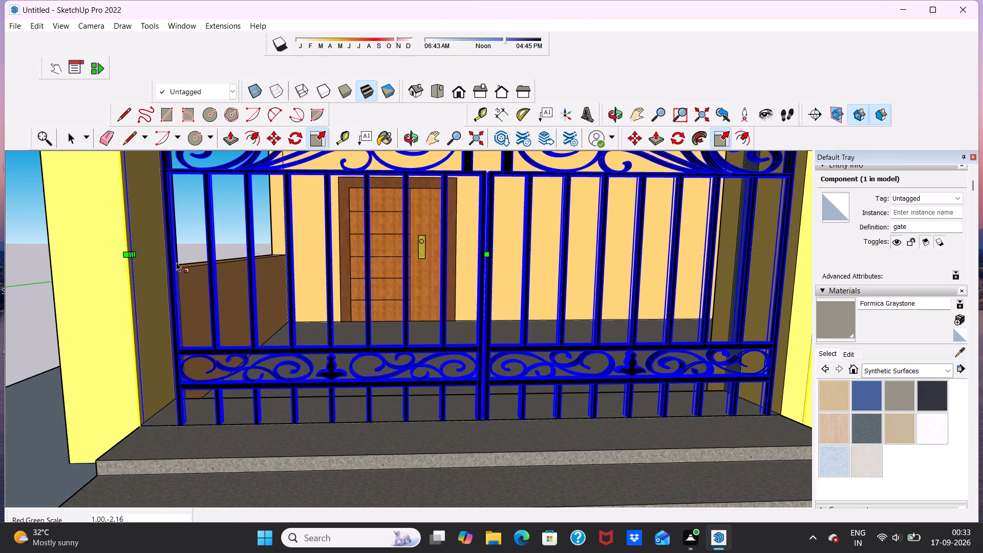
scroll(193, 263, "down", 14)
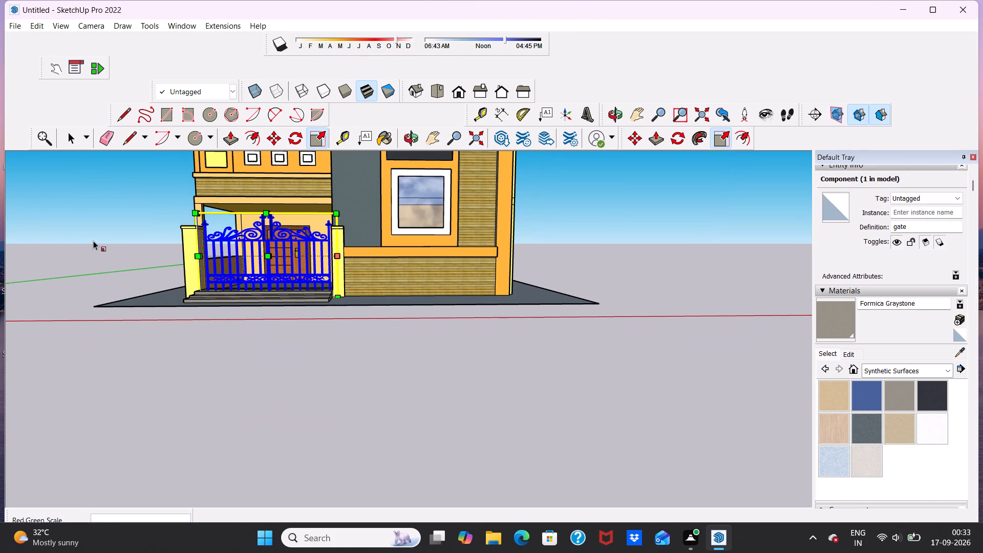
key("space")
left_click(93, 241)
Scale the gate from its left side by 1.05, 1.00 along red and green, widening it to the left pillar, and deselect it.
scroll(239, 274, "up", 16)
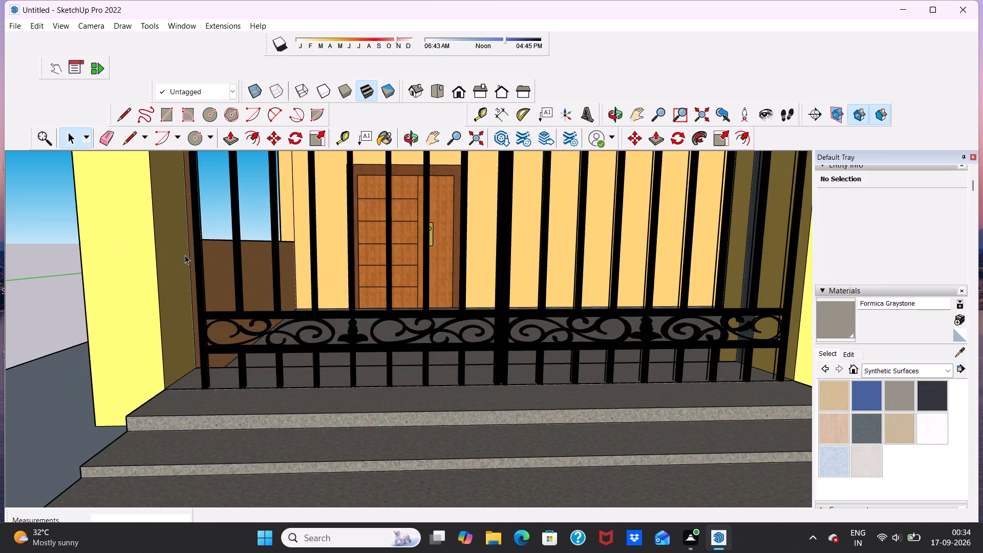
scroll(185, 255, "down", 13)
scroll(294, 281, "up", 10)
scroll(302, 282, "down", 5)
scroll(419, 264, "up", 5)
scroll(419, 264, "down", 13)
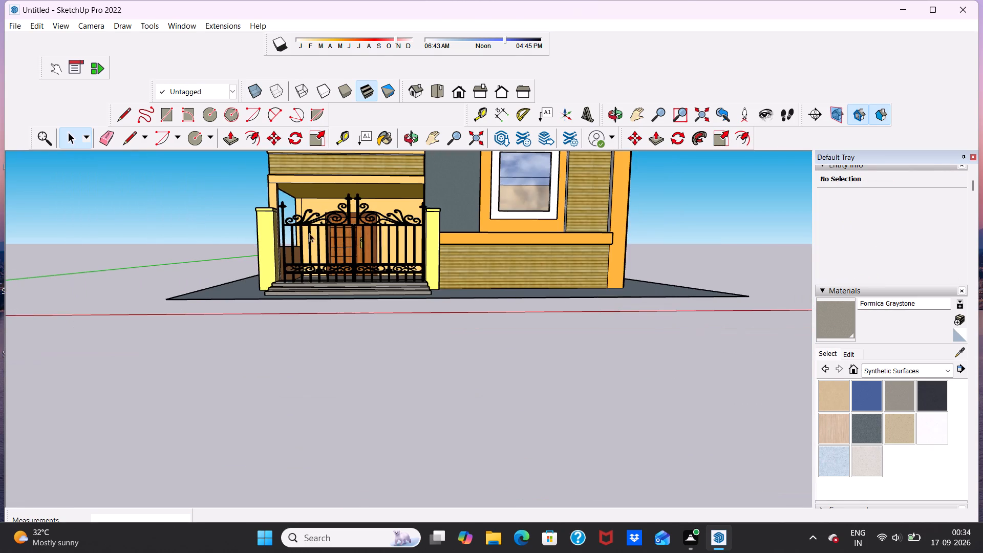
scroll(297, 230, "up", 5)
left_click(283, 244)
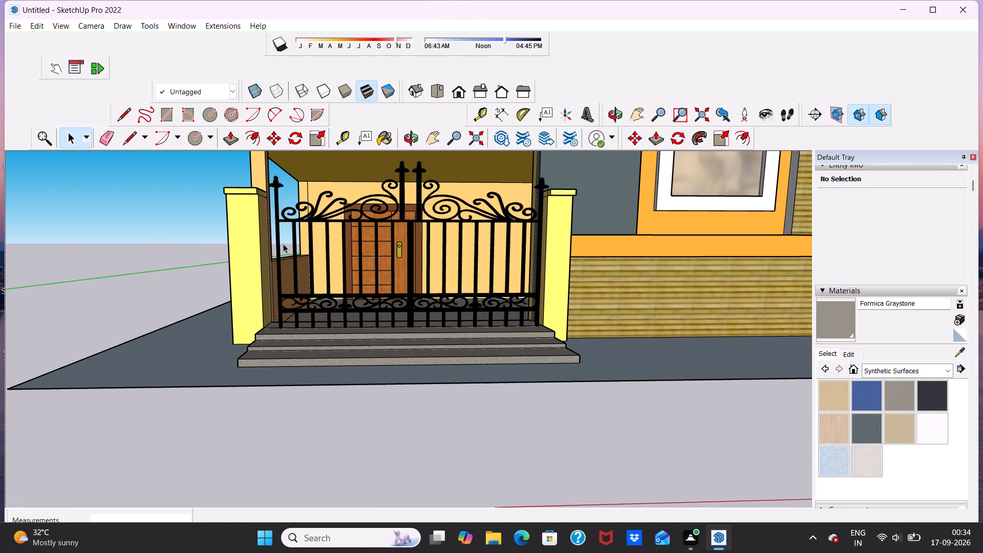
left_click(279, 249)
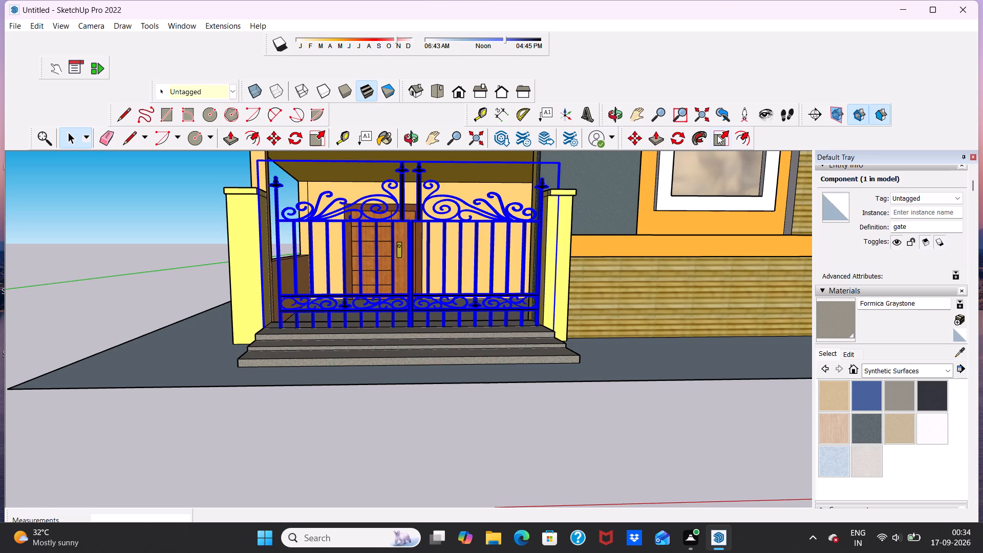
left_click(717, 135)
left_click(257, 256)
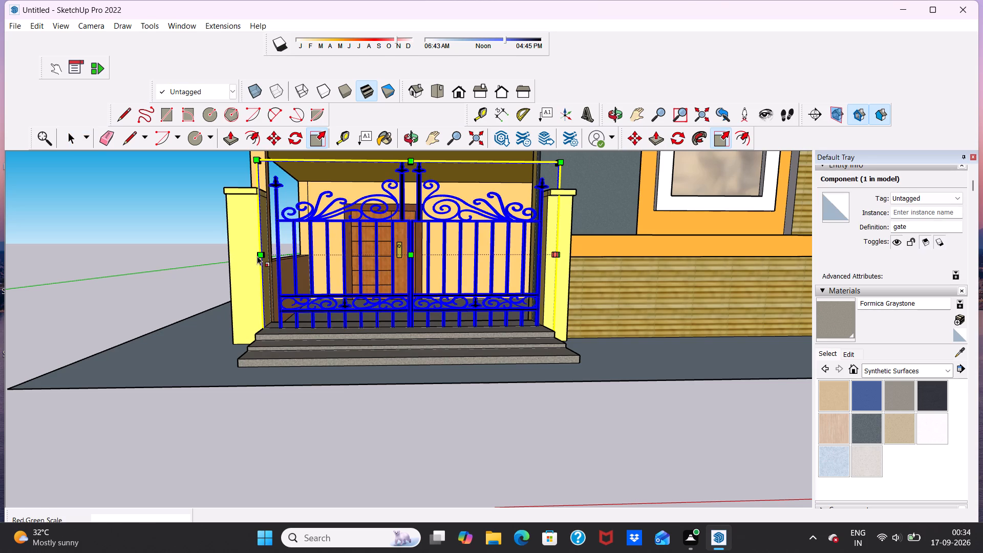
left_click(246, 251)
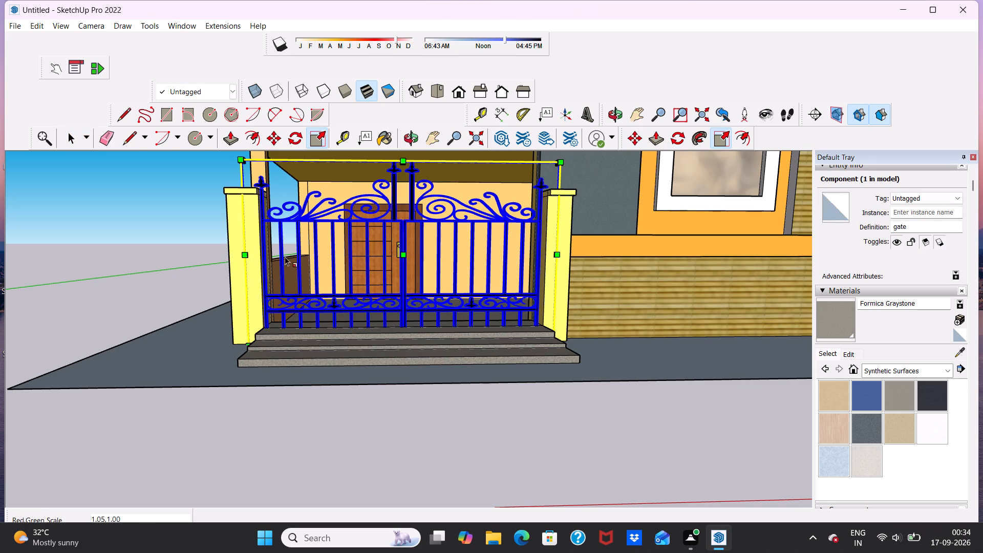
left_click(120, 248)
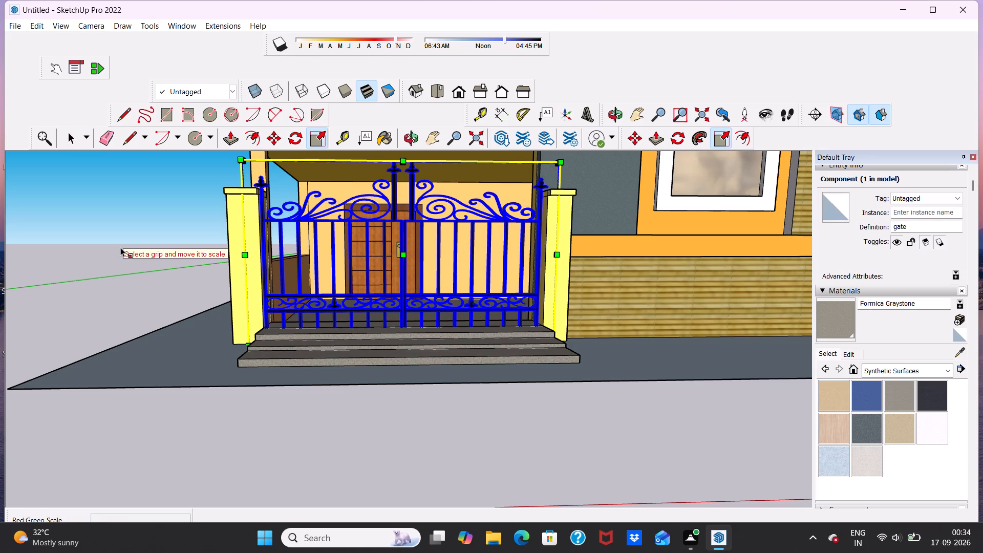
key("space")
left_click(115, 284)
Examine how the gate fits between the two entrance pillars and above the steps.
scroll(280, 285, "up", 6)
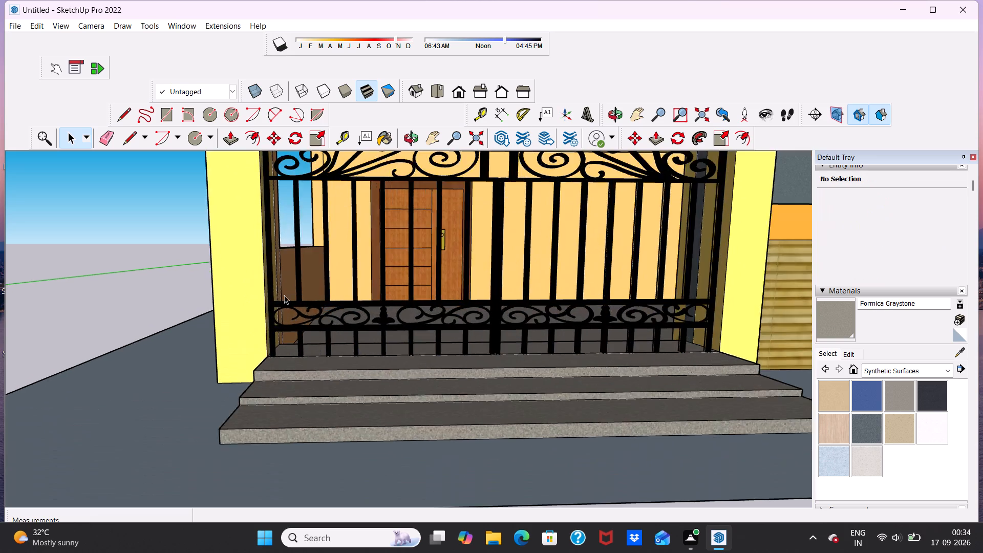
scroll(284, 295, "up", 5)
scroll(282, 295, "down", 18)
scroll(401, 284, "up", 6)
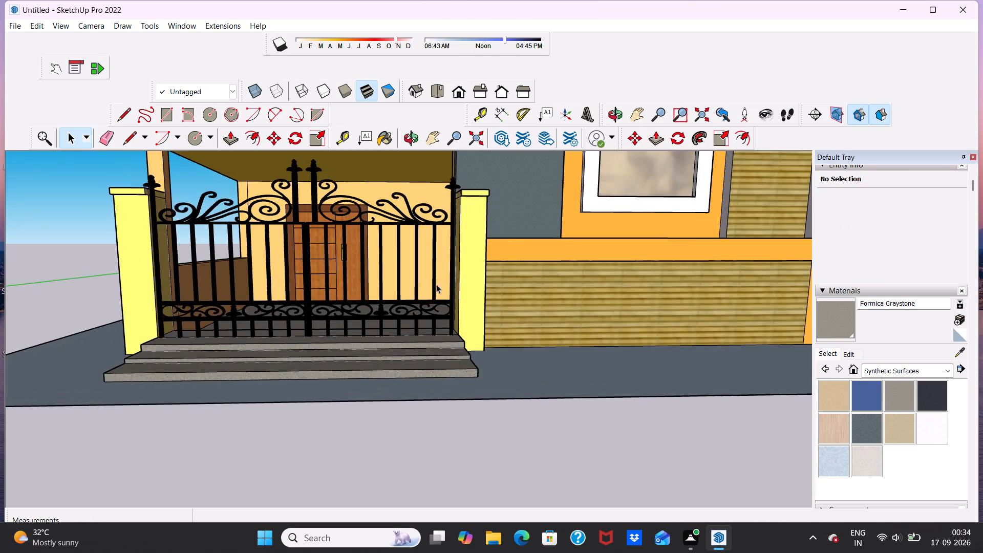
scroll(436, 284, "up", 3)
scroll(438, 285, "down", 19)
scroll(454, 272, "up", 8)
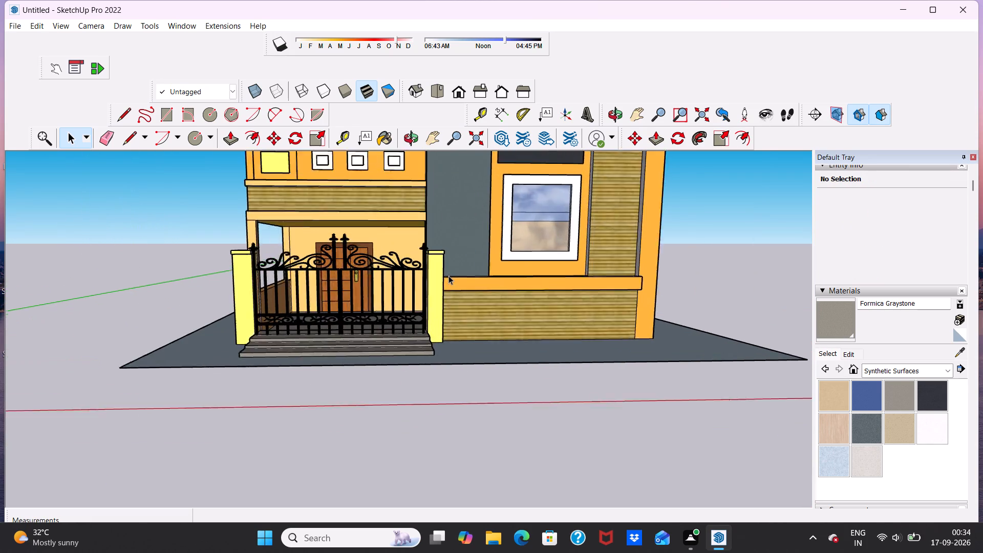
scroll(448, 275, "up", 2)
scroll(449, 275, "down", 4)
scroll(387, 275, "up", 3)
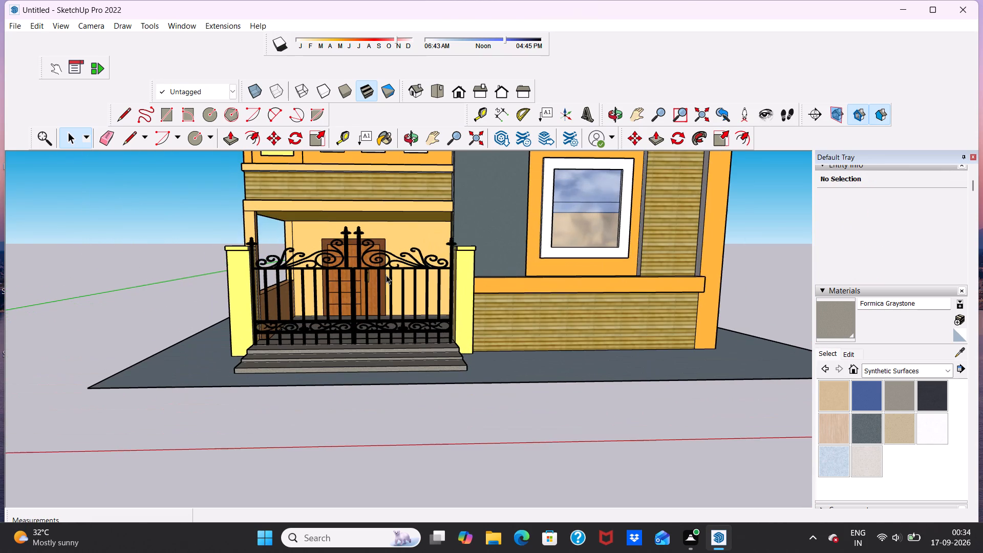
scroll(386, 275, "down", 3)
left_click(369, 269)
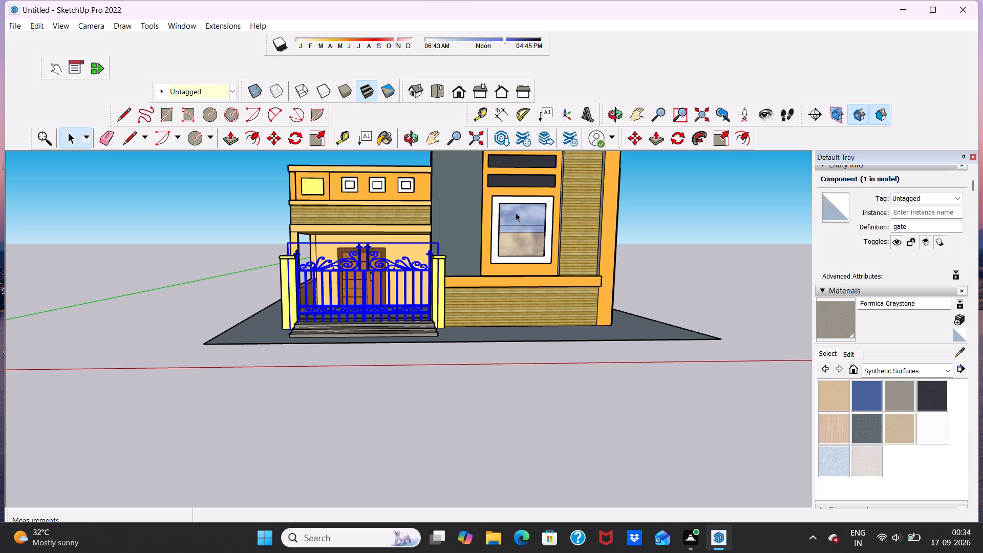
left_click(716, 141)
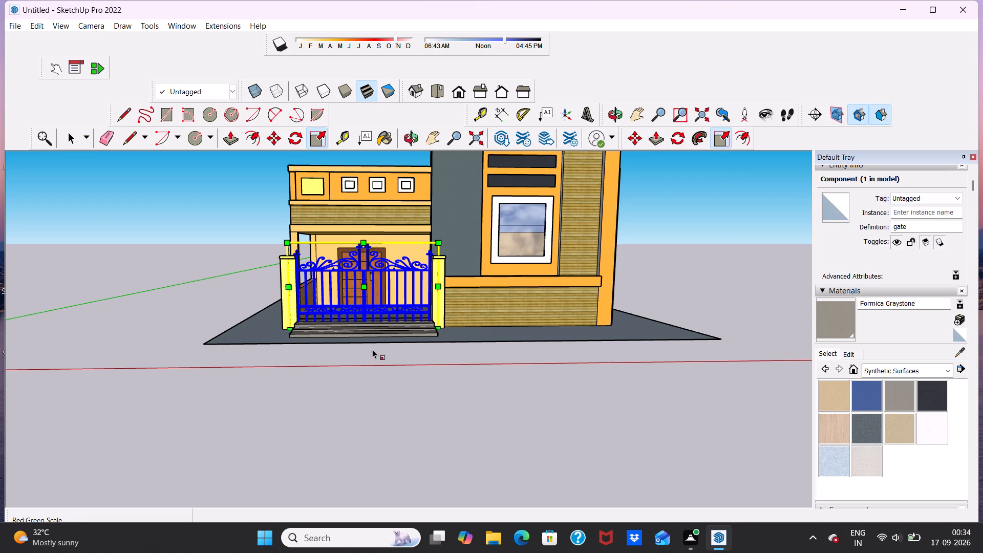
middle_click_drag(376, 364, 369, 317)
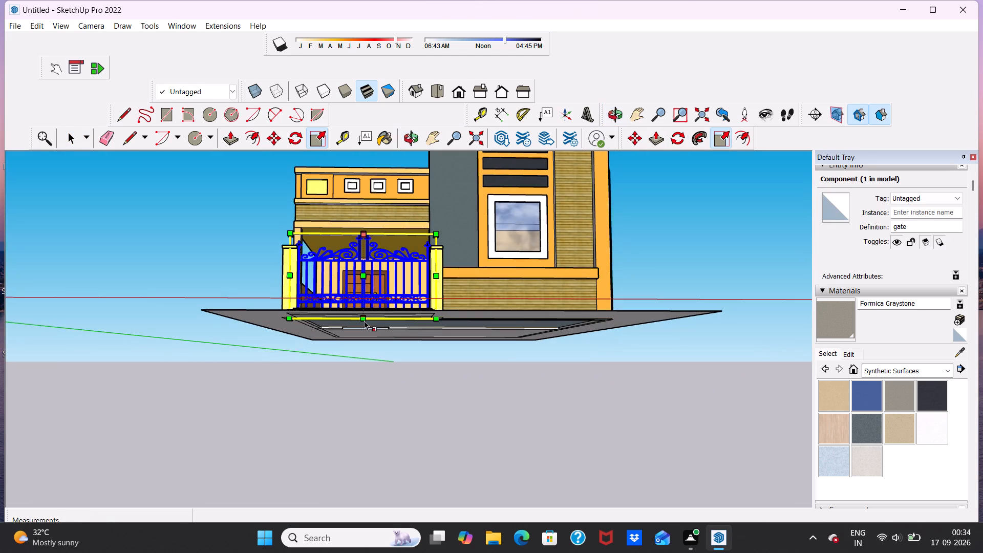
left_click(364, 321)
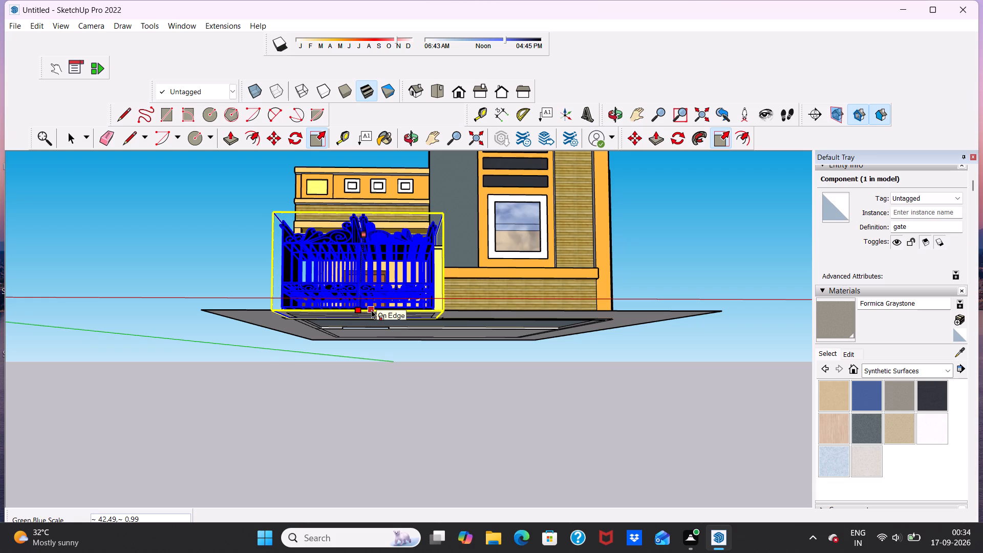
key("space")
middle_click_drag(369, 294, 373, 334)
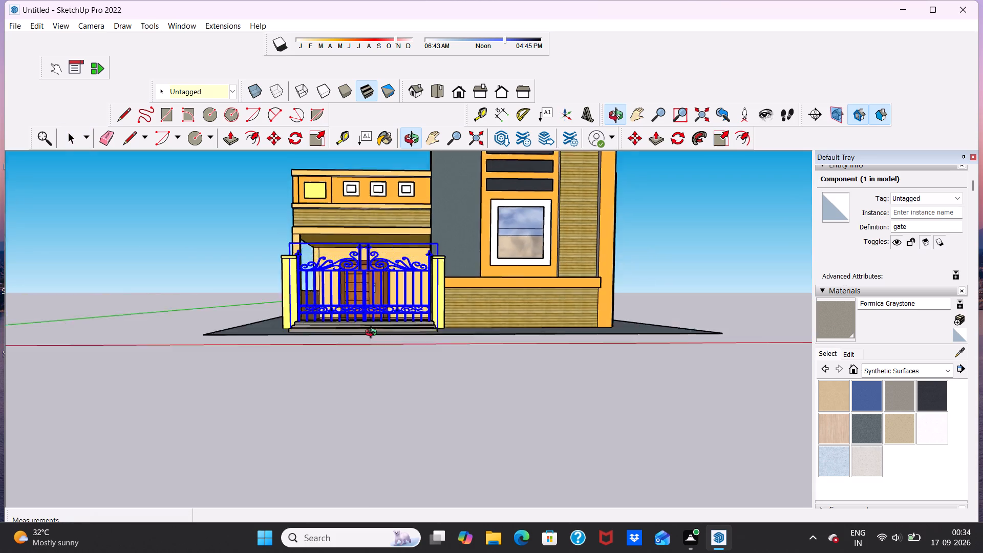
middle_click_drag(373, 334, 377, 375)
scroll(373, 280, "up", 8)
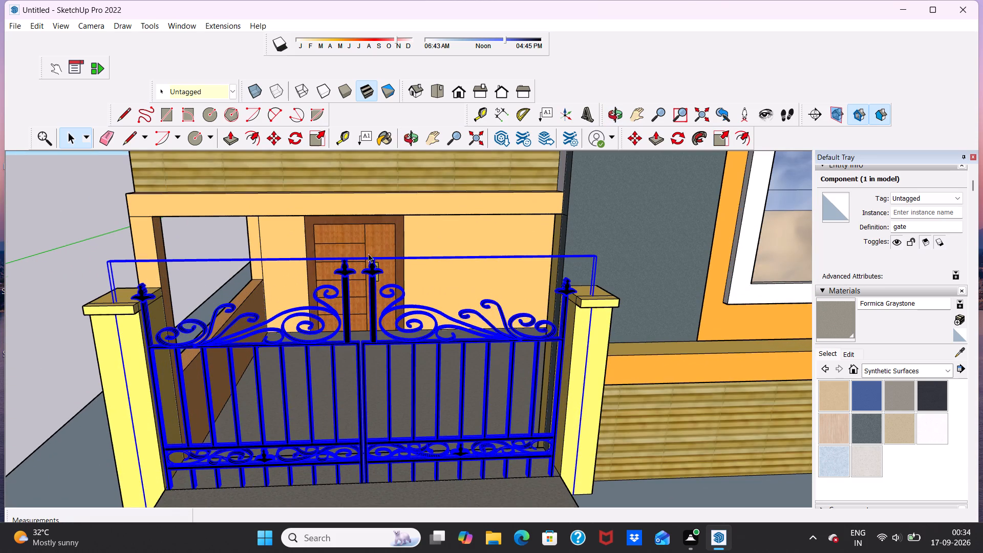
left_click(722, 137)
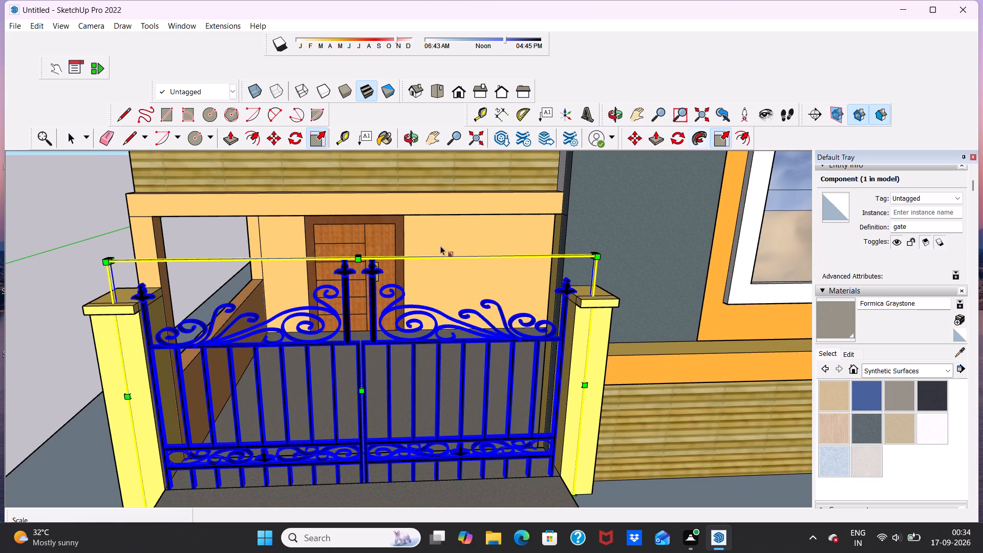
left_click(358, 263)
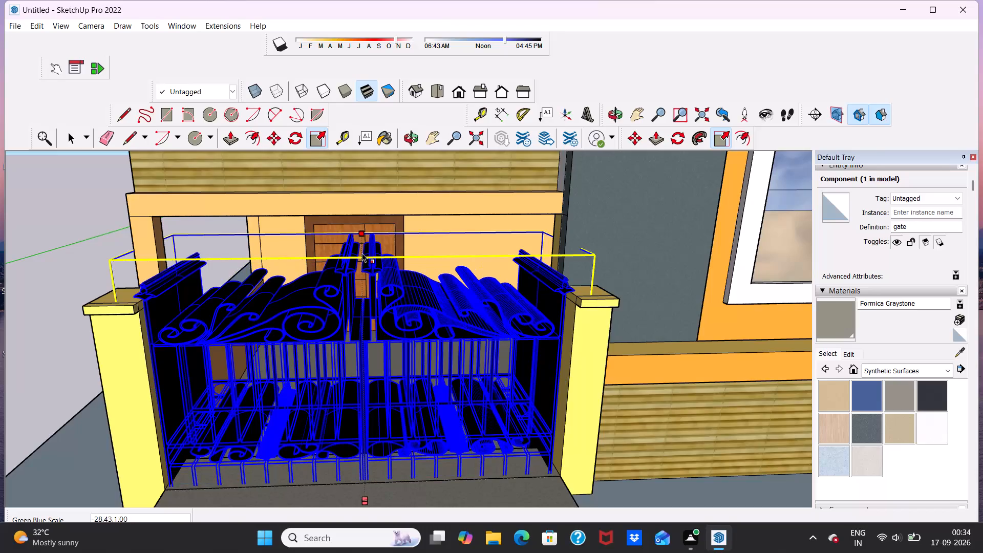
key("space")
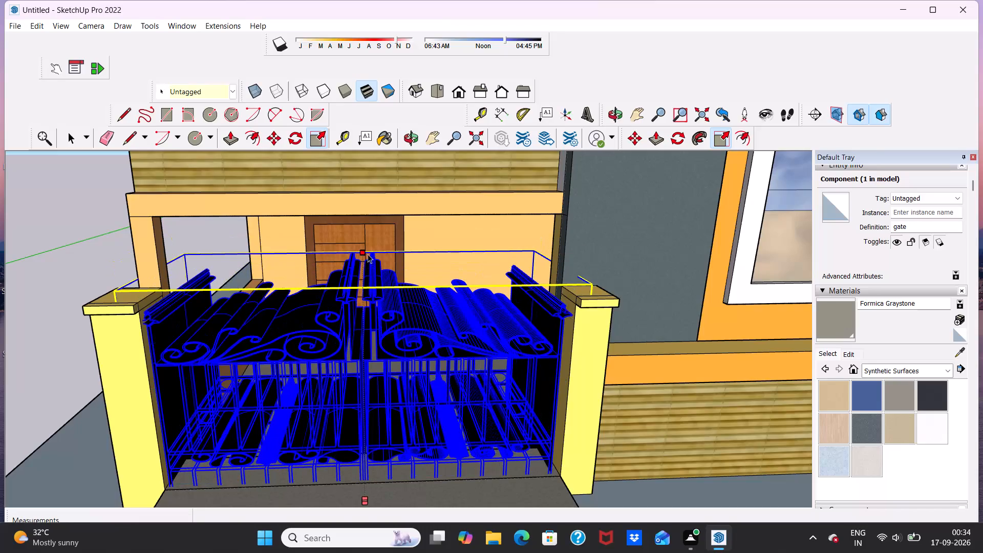
Scale the selected gate uniformly from its top right corner by 0.98, and deselect it.
scroll(614, 278, "up", 2)
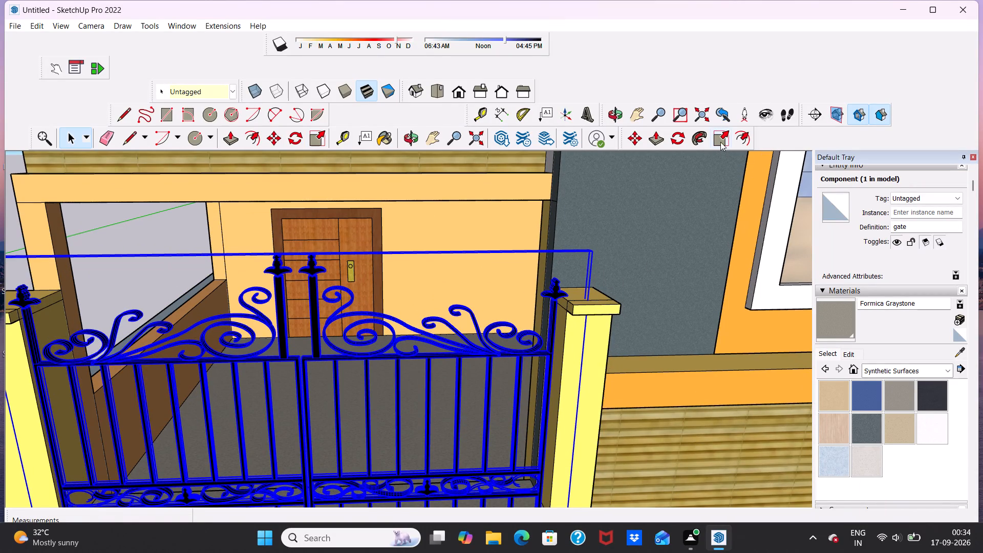
left_click(720, 142)
left_click(589, 250)
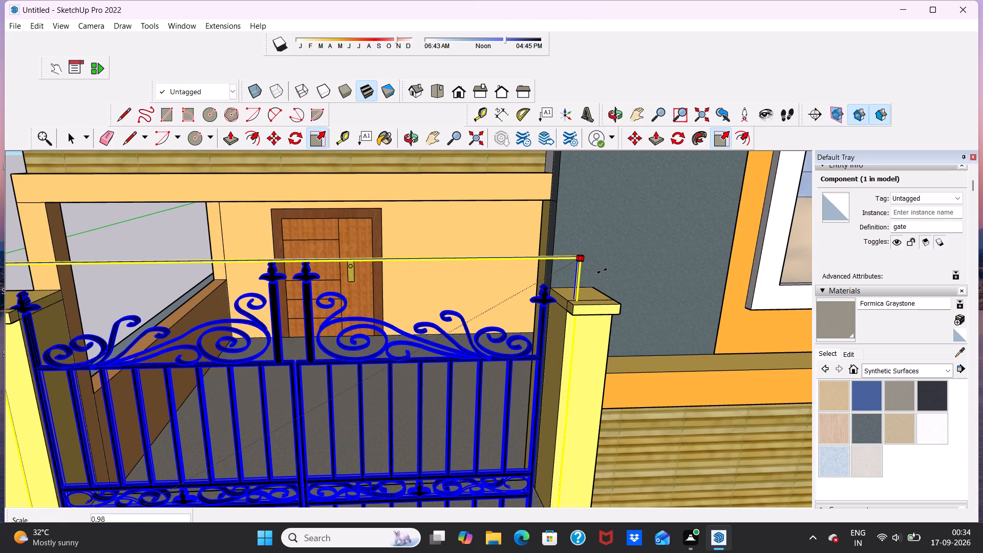
left_click(602, 271)
key("space")
scroll(545, 270, "down", 11)
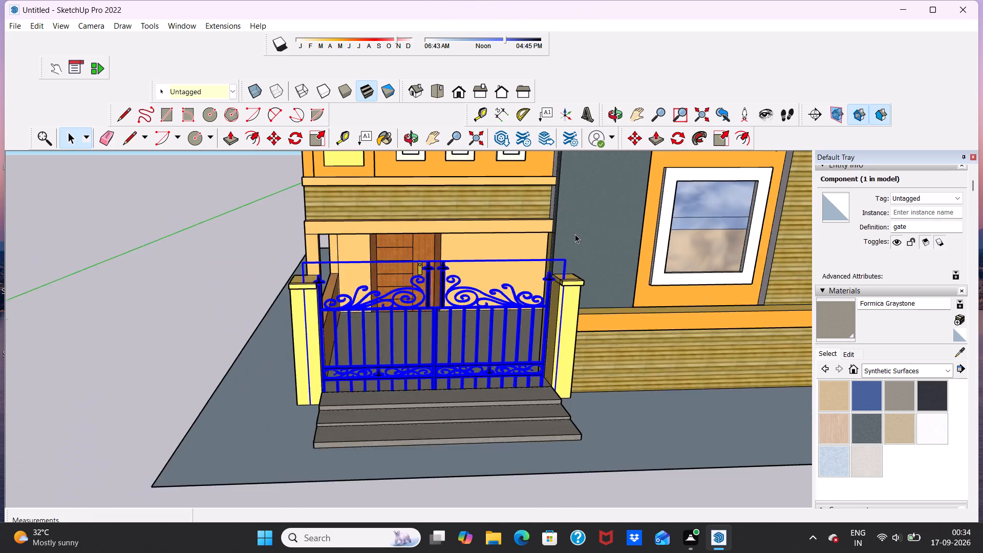
scroll(575, 234, "down", 3)
left_click(291, 315)
Inspect the fitted gate, entrance steps and whole house exterior from close up and from a distance.
scroll(500, 331, "up", 8)
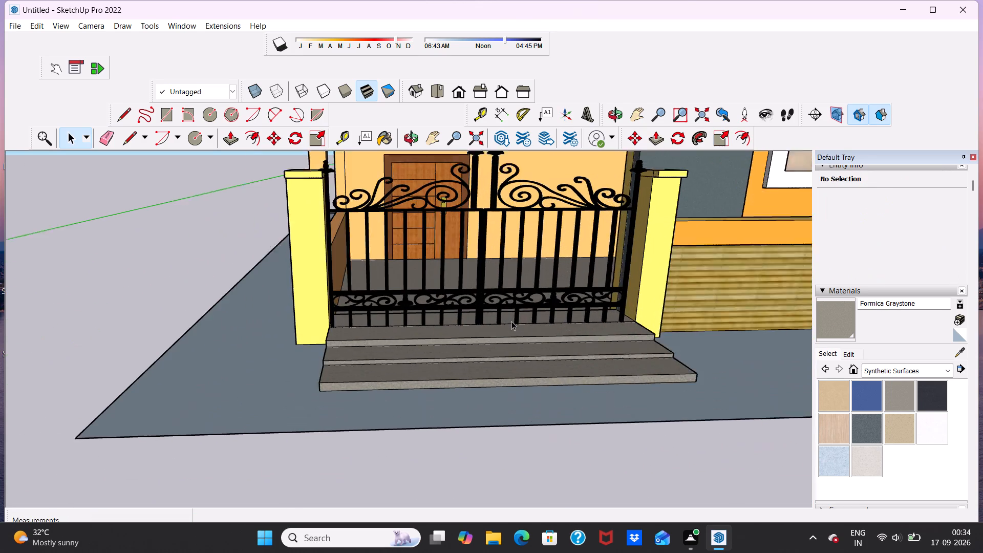
scroll(511, 321, "up", 2)
middle_click_drag(511, 321, 500, 288)
scroll(500, 288, "down", 5)
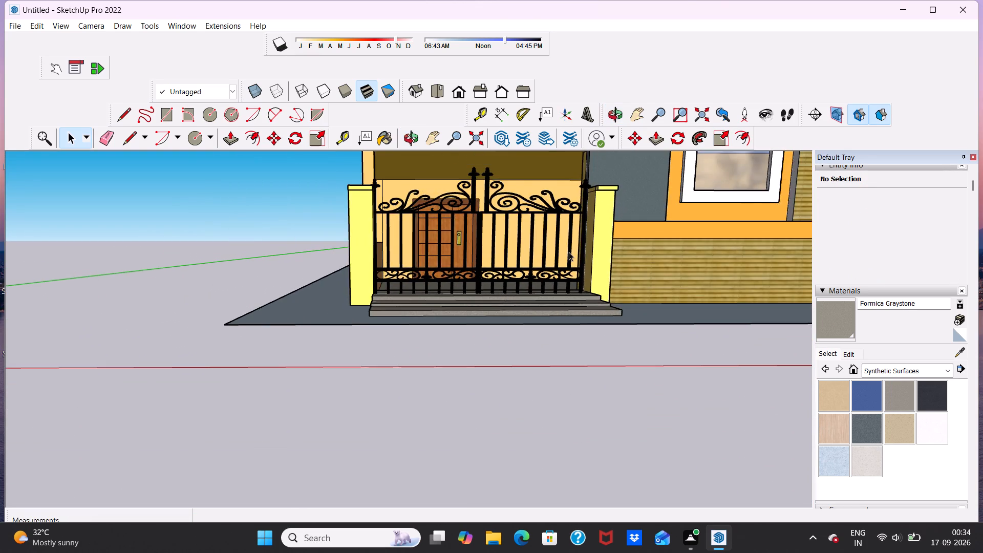
scroll(569, 252, "up", 10)
scroll(593, 241, "down", 13)
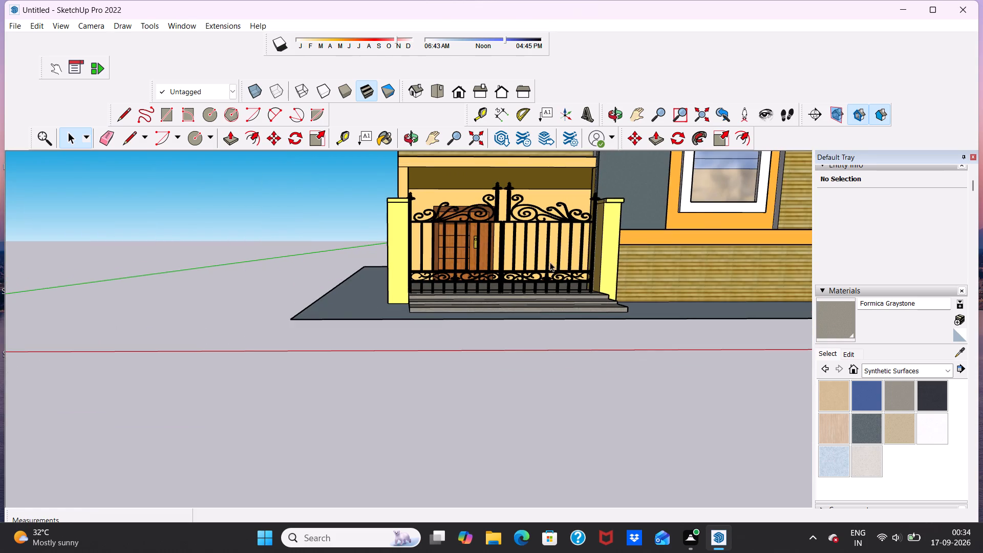
scroll(532, 255, "down", 5)
scroll(546, 223, "up", 6)
middle_click_drag(534, 239, 468, 292)
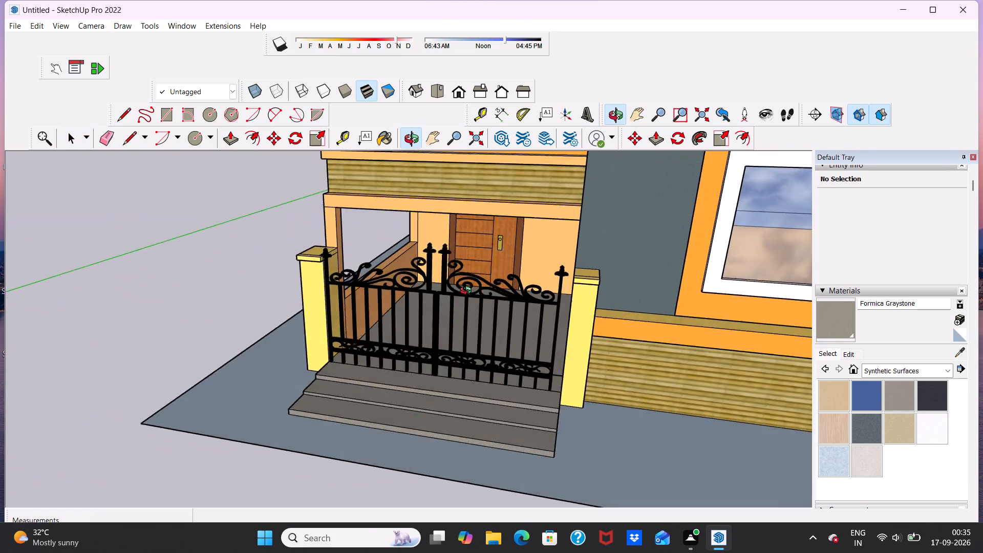
middle_click_drag(468, 292, 500, 288)
scroll(508, 270, "down", 13)
scroll(555, 236, "up", 6)
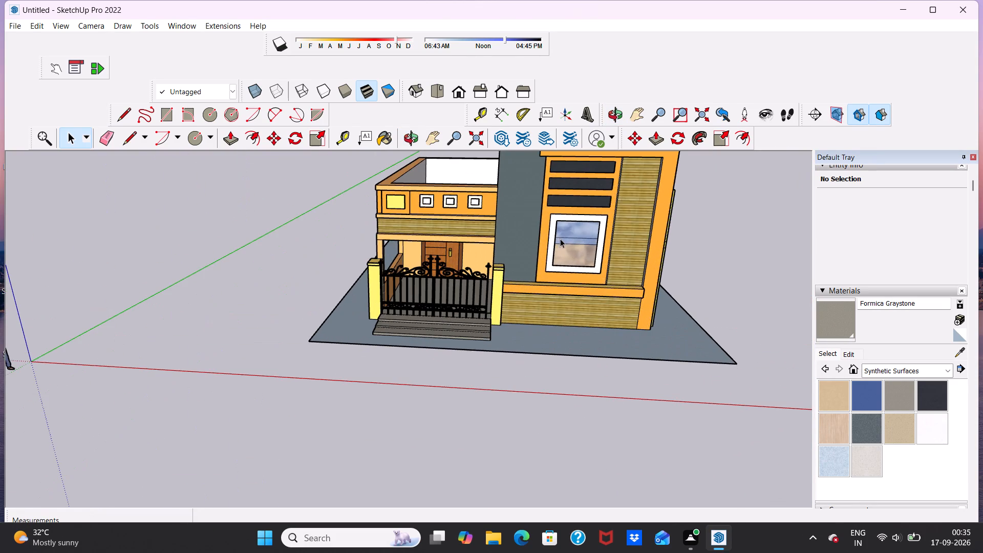
scroll(595, 260, "down", 8)
middle_click_drag(576, 261, 565, 226)
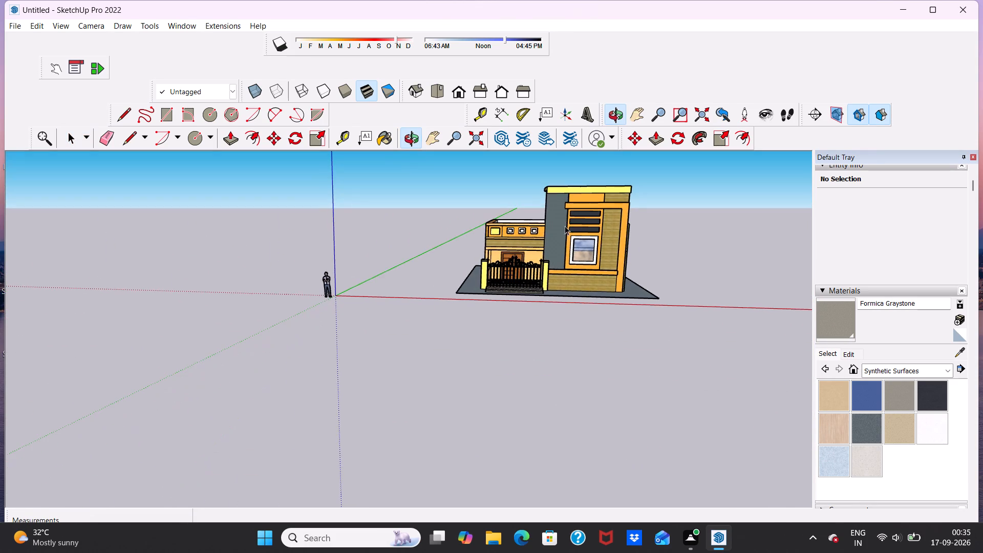
scroll(555, 229, "up", 5)
scroll(535, 275, "up", 3)
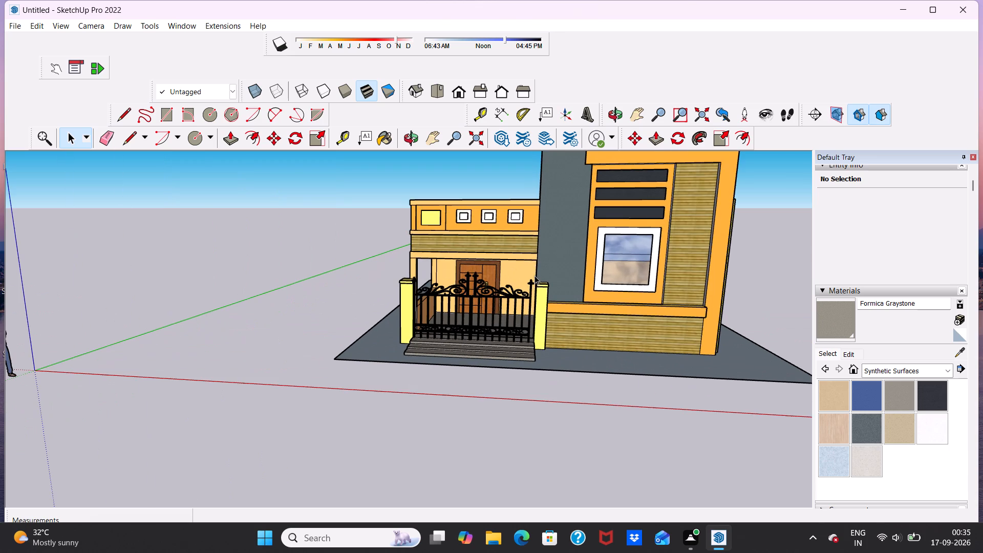
scroll(536, 275, "down", 5)
middle_click_drag(543, 300, 561, 317)
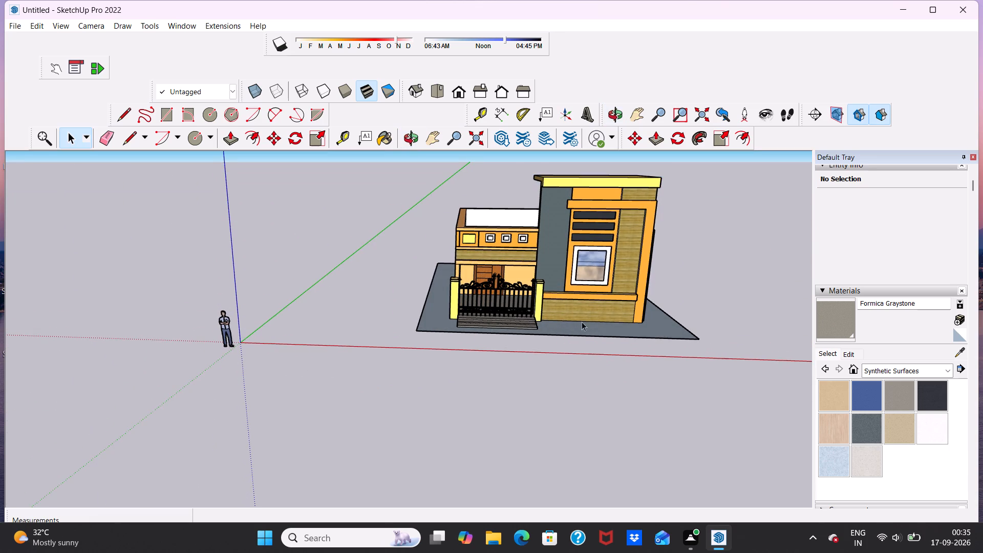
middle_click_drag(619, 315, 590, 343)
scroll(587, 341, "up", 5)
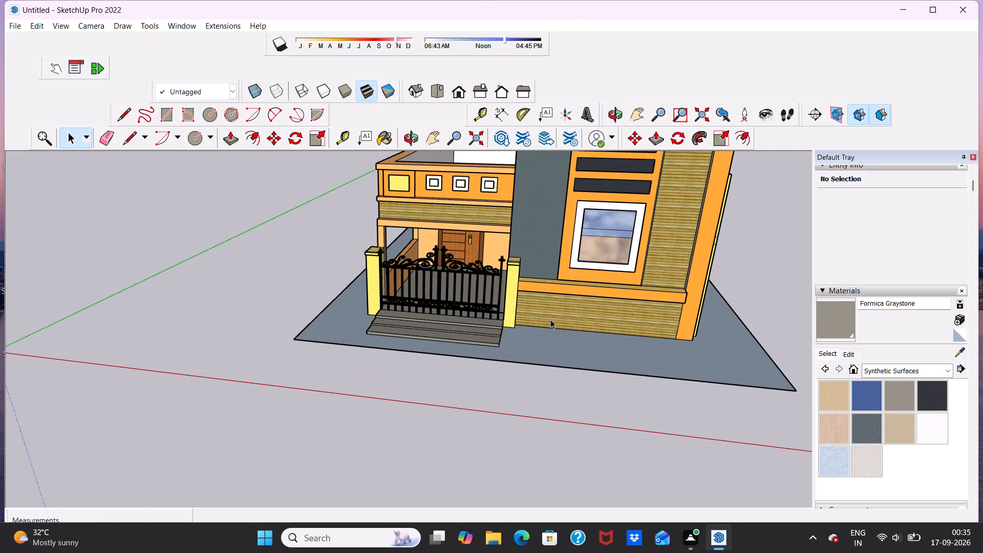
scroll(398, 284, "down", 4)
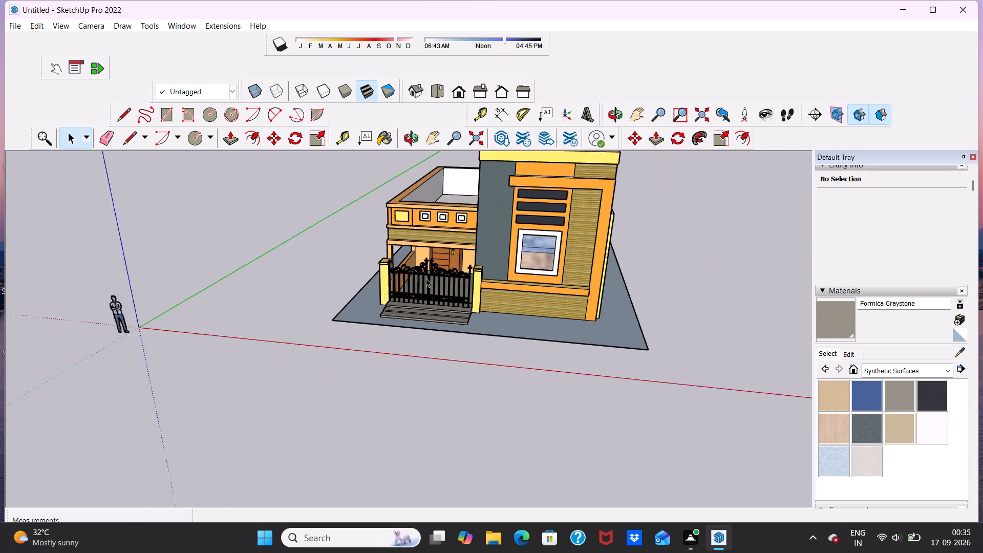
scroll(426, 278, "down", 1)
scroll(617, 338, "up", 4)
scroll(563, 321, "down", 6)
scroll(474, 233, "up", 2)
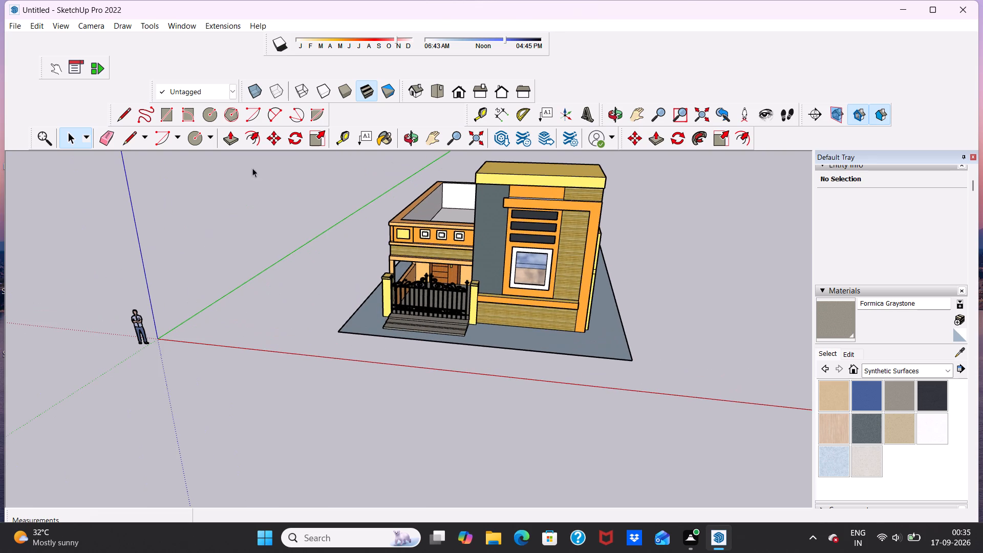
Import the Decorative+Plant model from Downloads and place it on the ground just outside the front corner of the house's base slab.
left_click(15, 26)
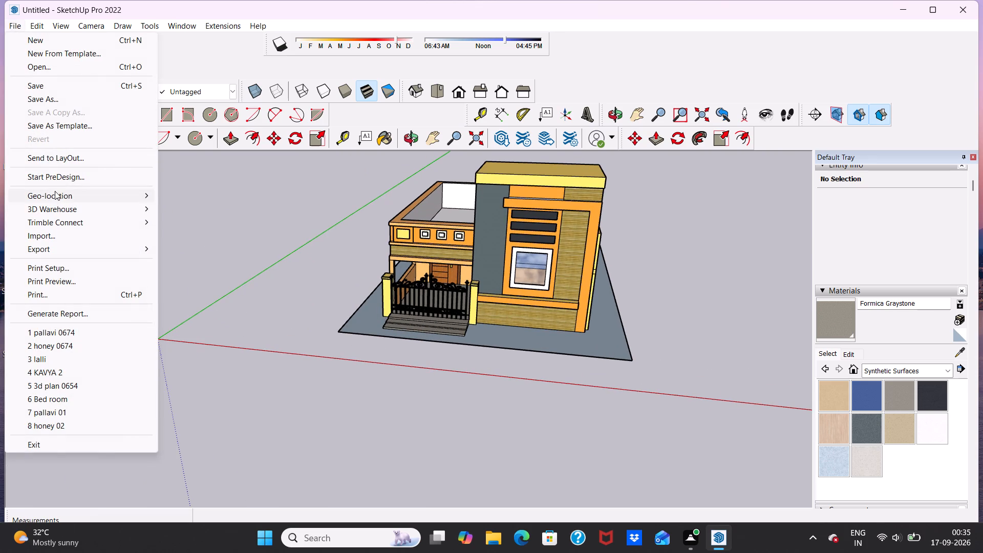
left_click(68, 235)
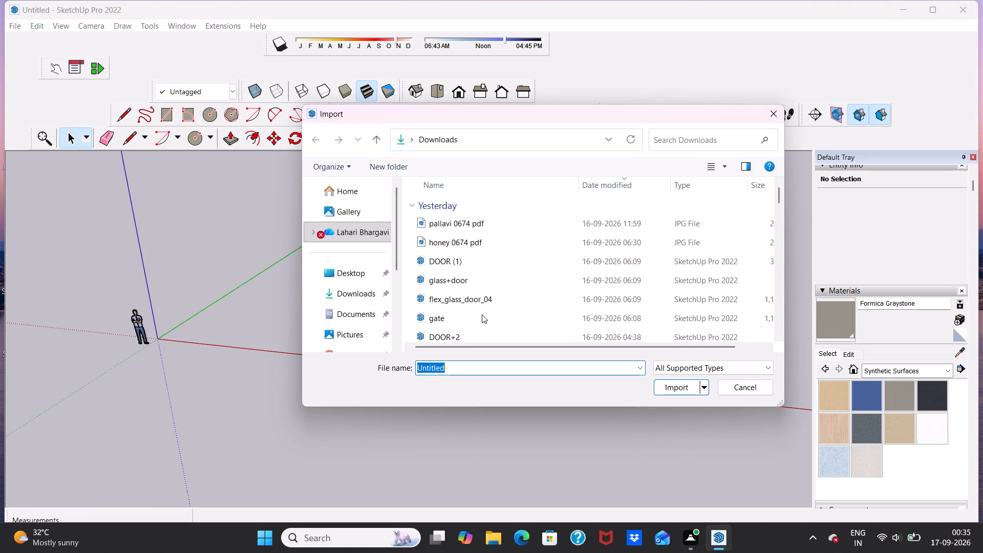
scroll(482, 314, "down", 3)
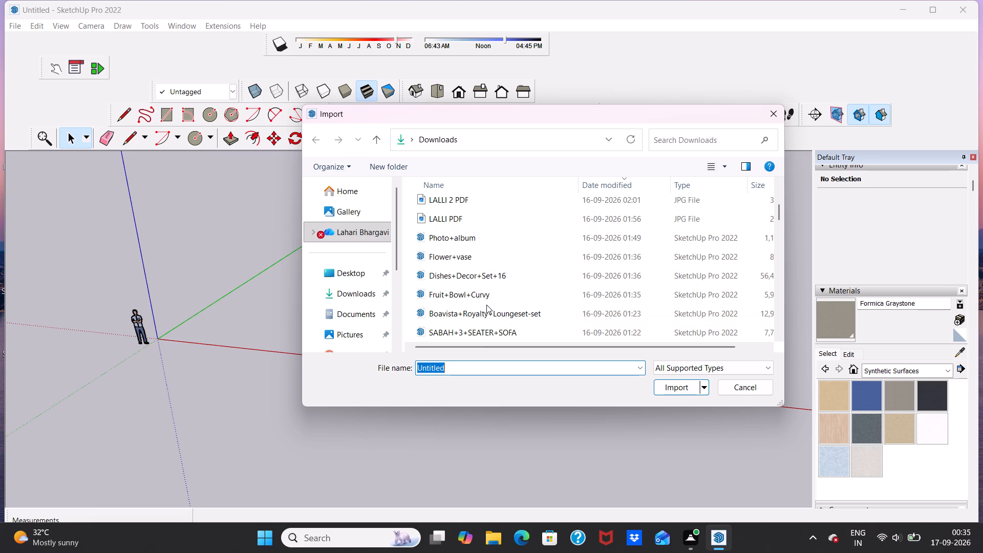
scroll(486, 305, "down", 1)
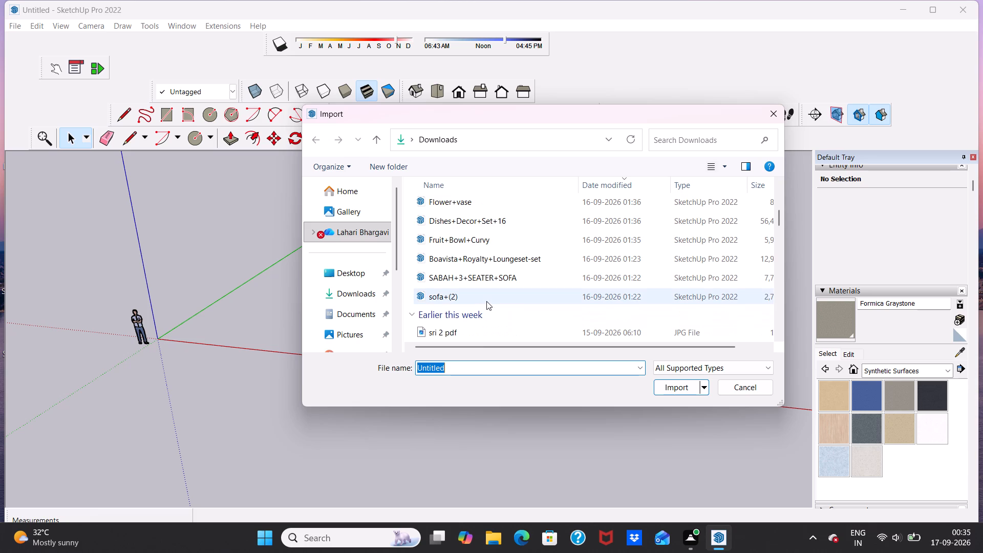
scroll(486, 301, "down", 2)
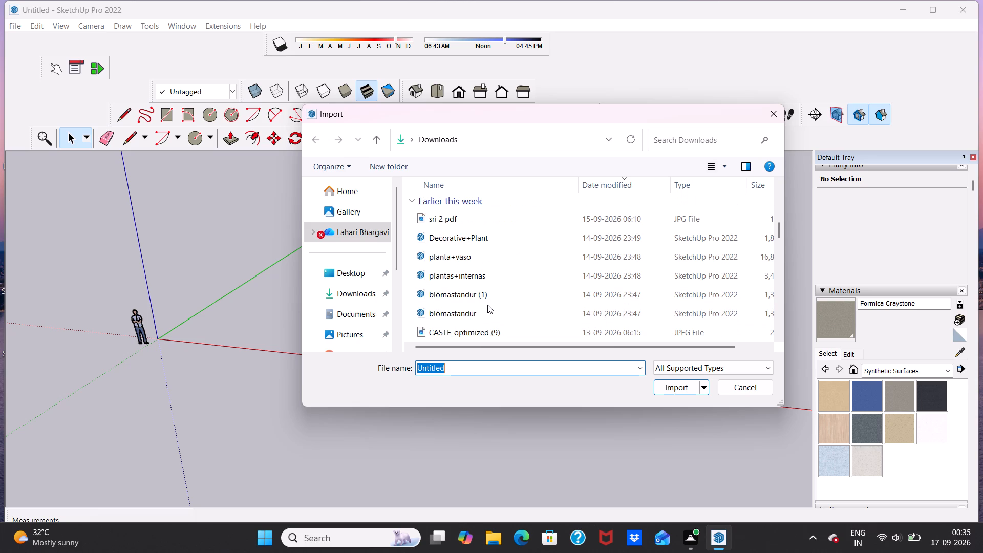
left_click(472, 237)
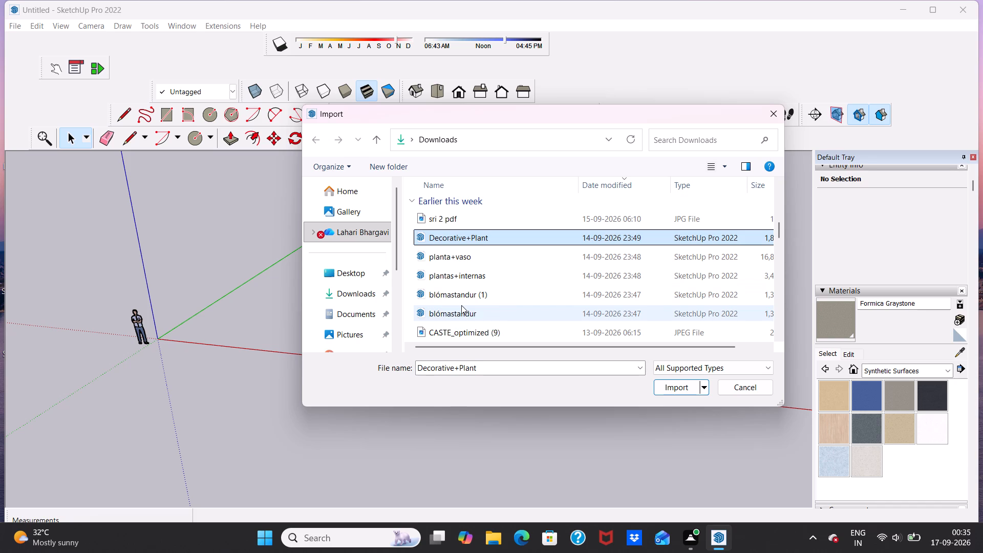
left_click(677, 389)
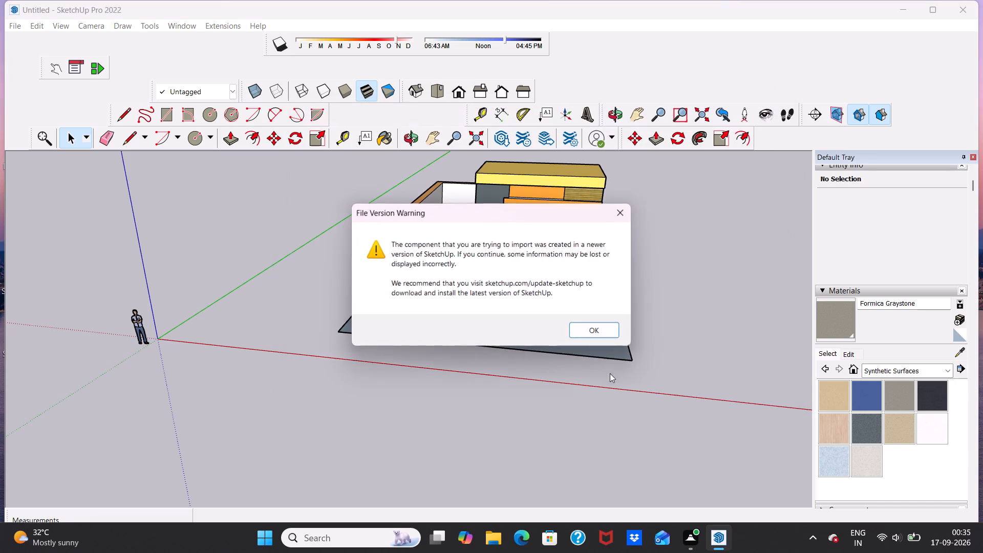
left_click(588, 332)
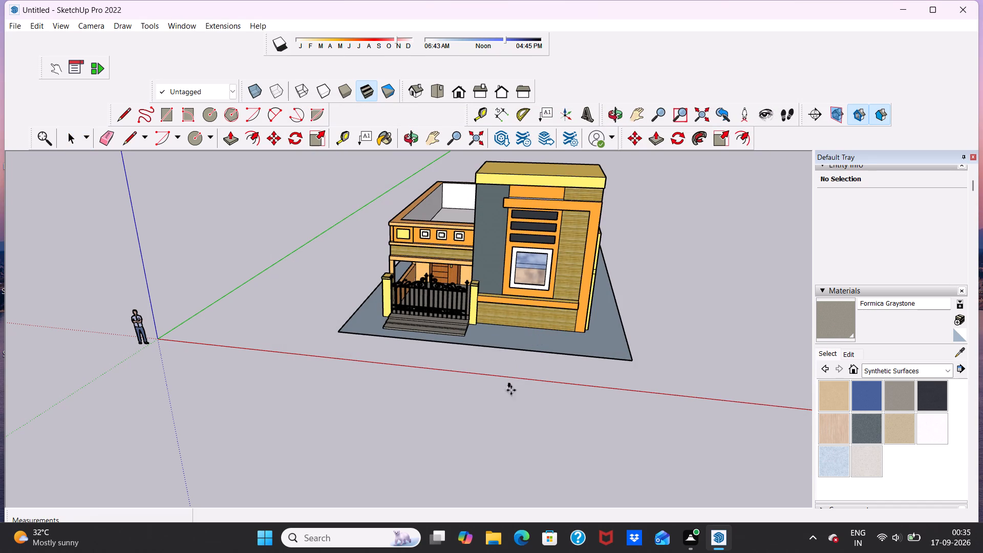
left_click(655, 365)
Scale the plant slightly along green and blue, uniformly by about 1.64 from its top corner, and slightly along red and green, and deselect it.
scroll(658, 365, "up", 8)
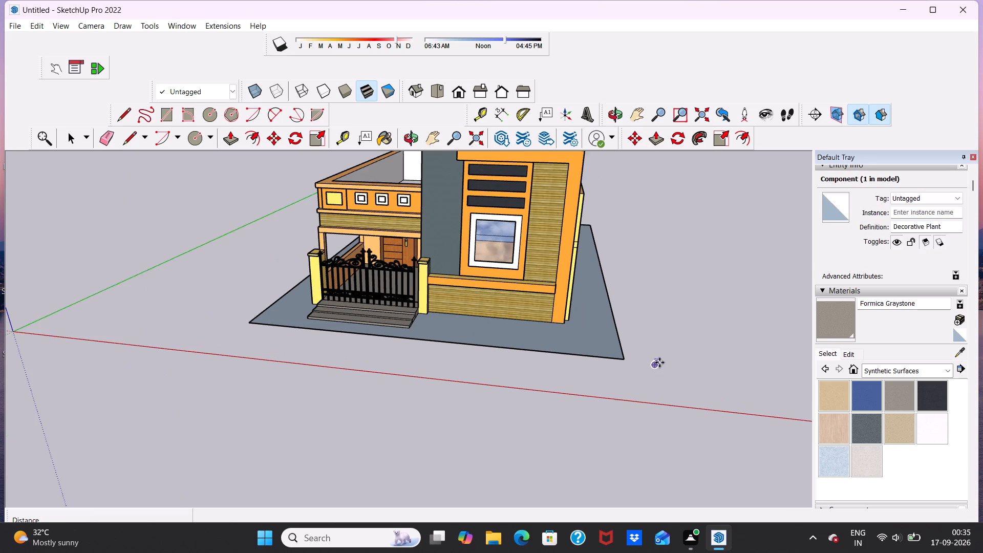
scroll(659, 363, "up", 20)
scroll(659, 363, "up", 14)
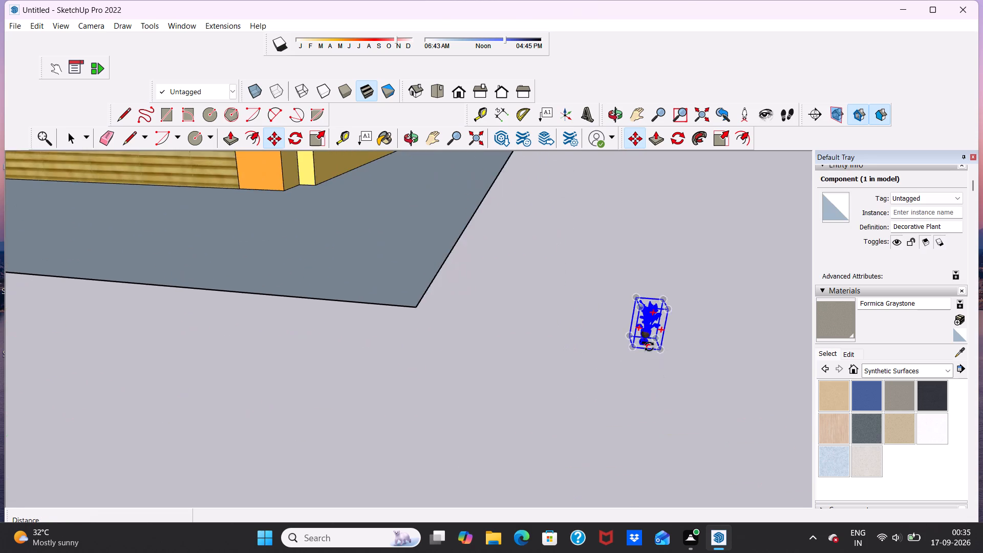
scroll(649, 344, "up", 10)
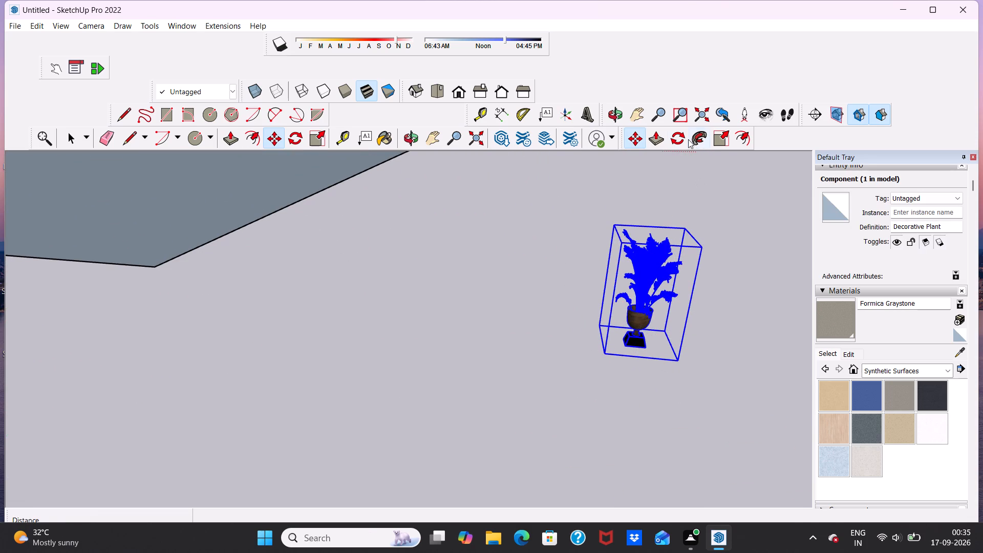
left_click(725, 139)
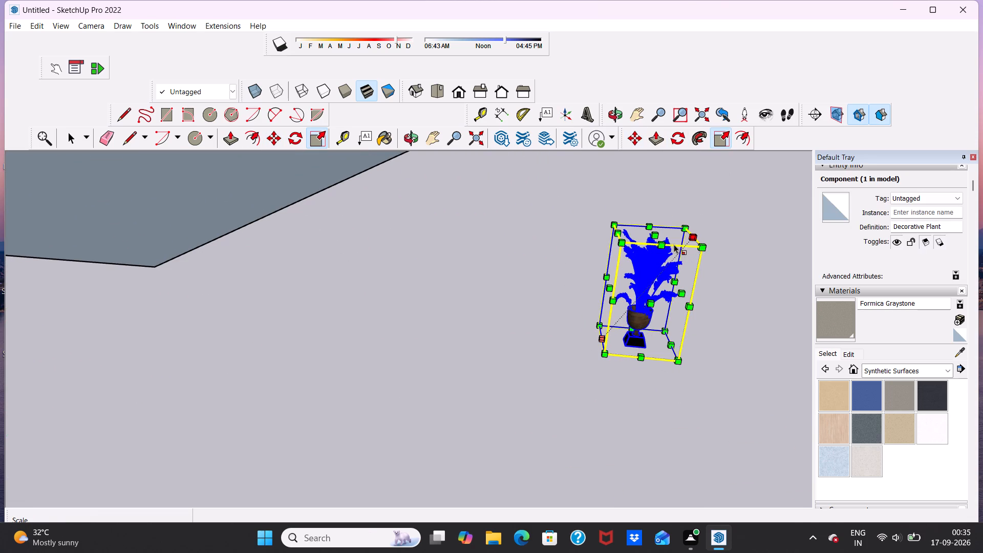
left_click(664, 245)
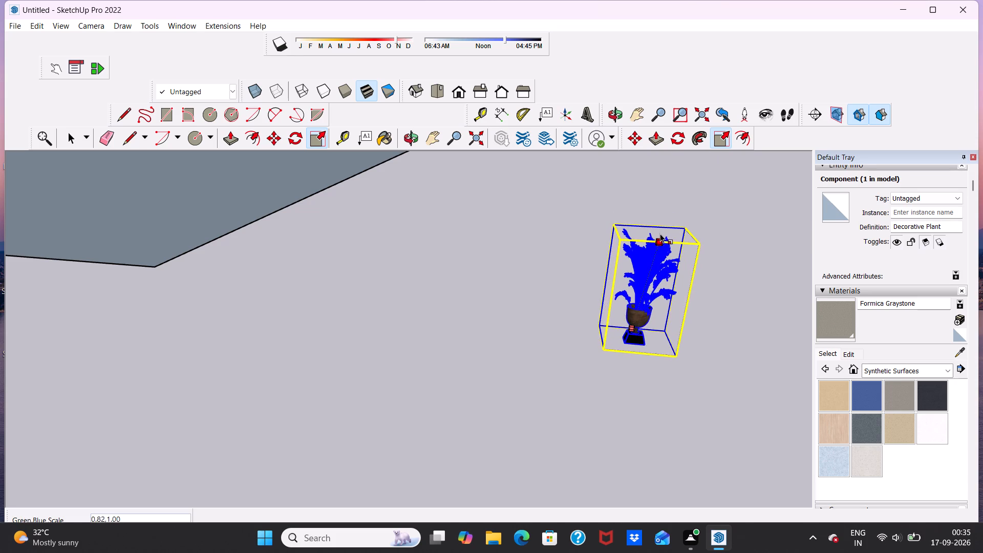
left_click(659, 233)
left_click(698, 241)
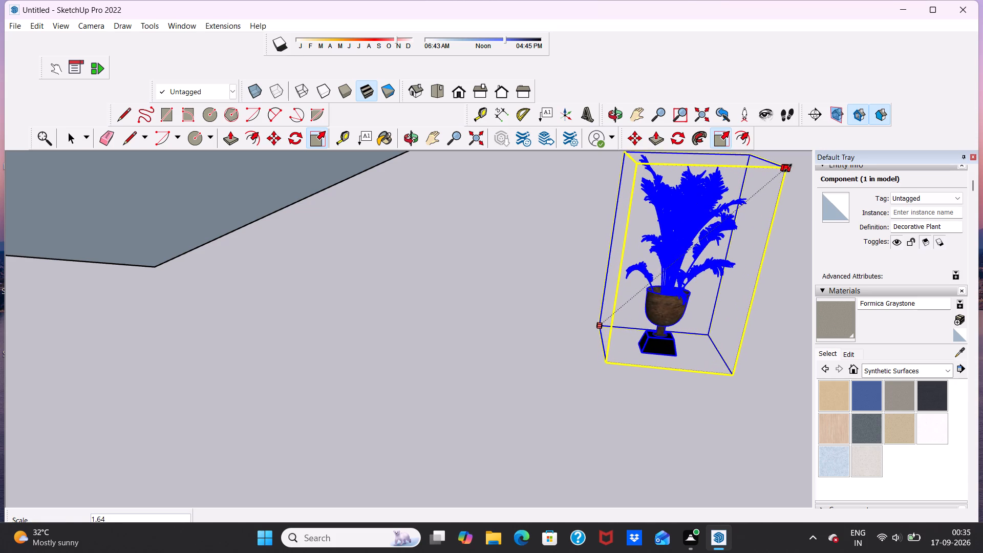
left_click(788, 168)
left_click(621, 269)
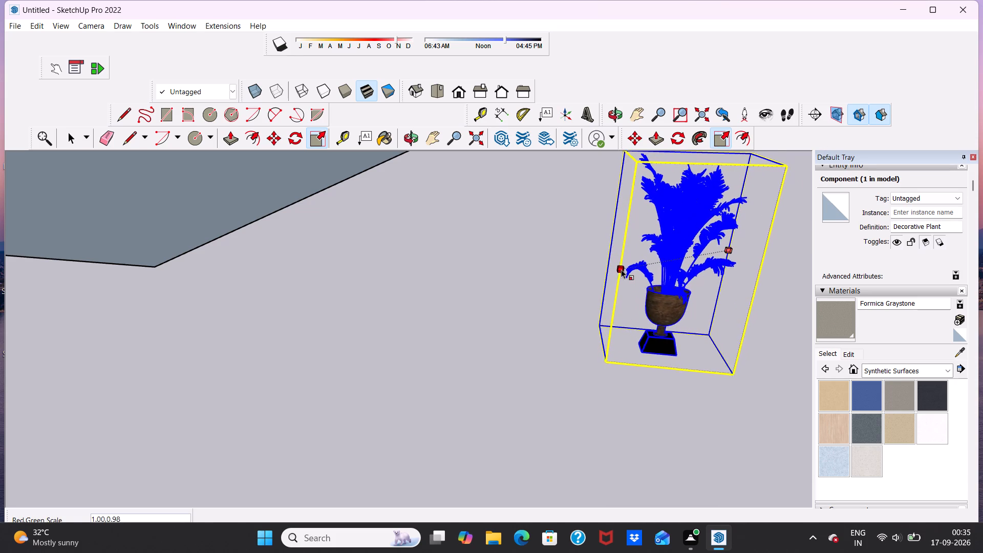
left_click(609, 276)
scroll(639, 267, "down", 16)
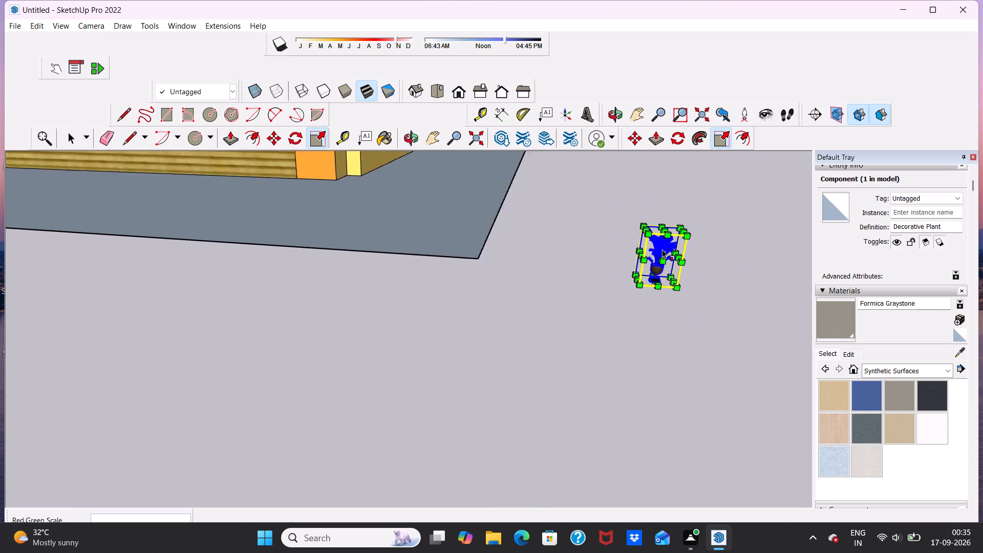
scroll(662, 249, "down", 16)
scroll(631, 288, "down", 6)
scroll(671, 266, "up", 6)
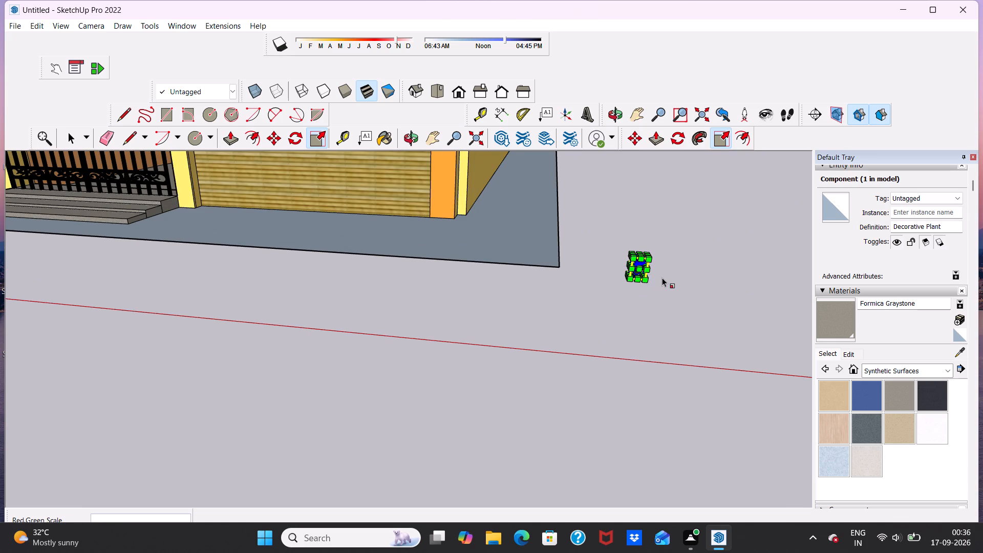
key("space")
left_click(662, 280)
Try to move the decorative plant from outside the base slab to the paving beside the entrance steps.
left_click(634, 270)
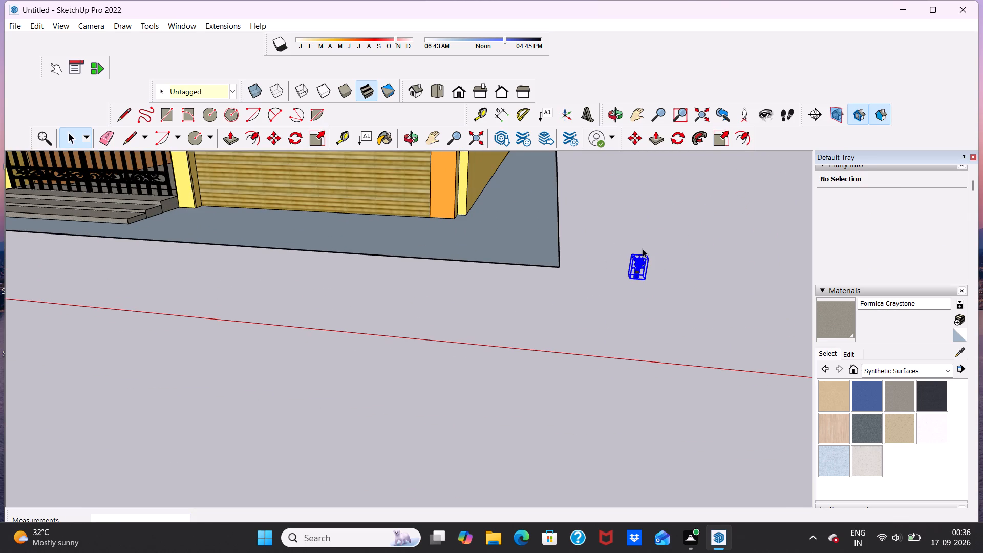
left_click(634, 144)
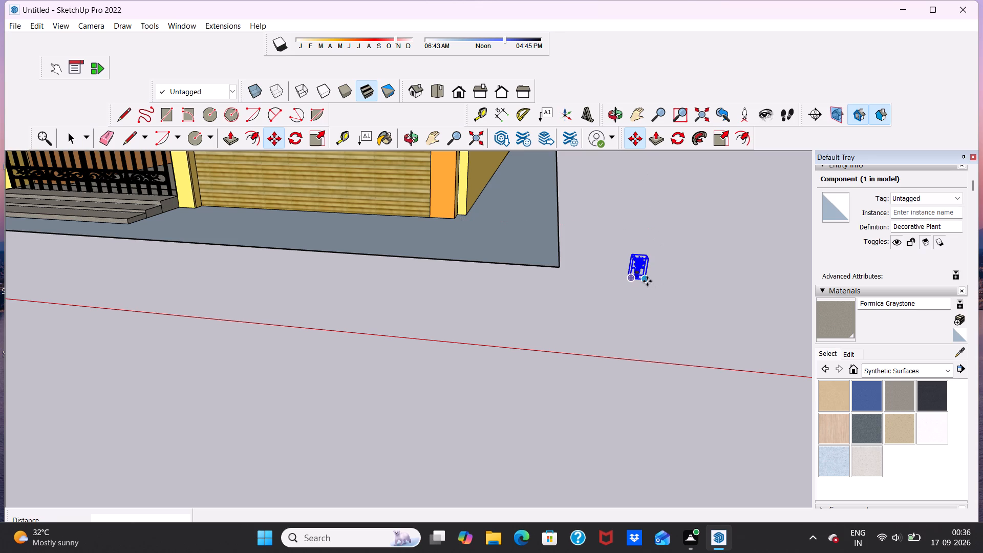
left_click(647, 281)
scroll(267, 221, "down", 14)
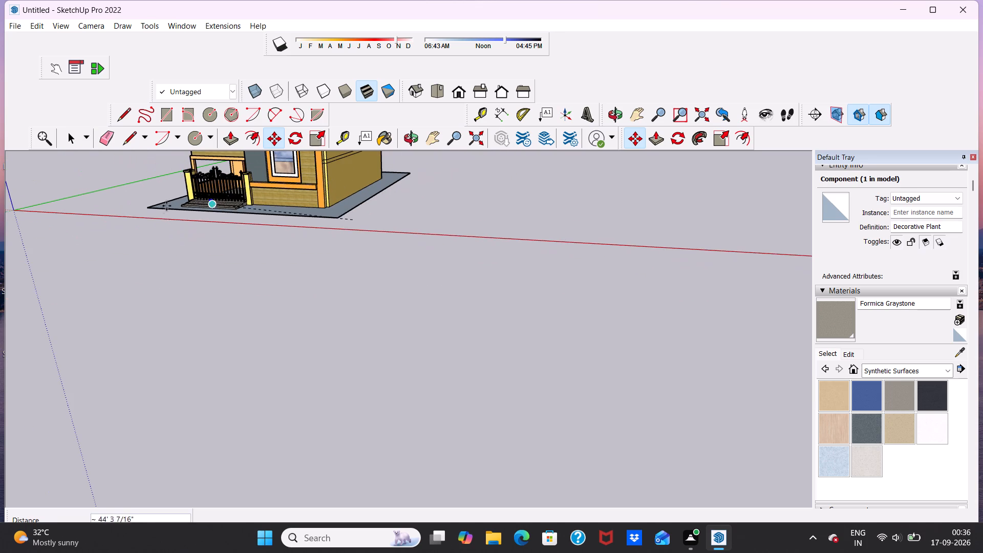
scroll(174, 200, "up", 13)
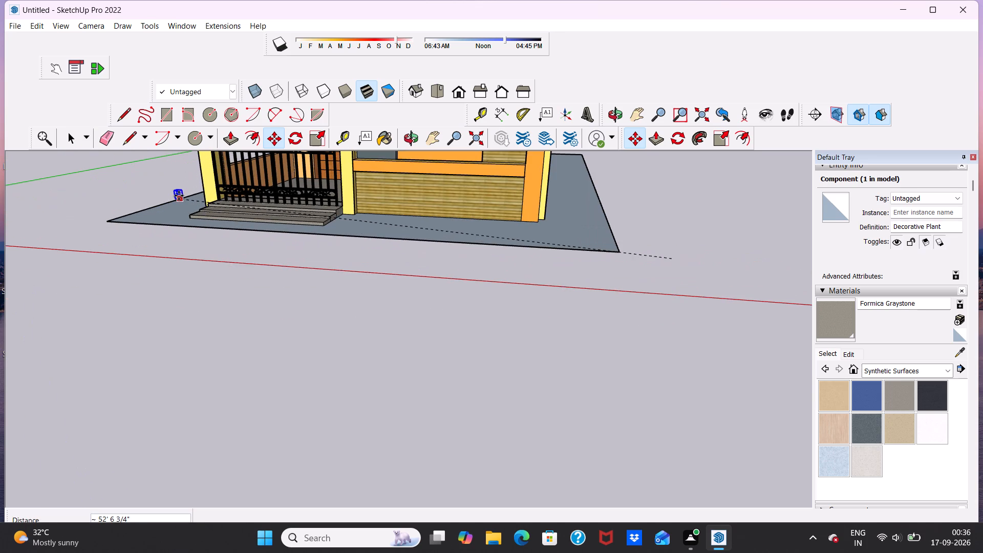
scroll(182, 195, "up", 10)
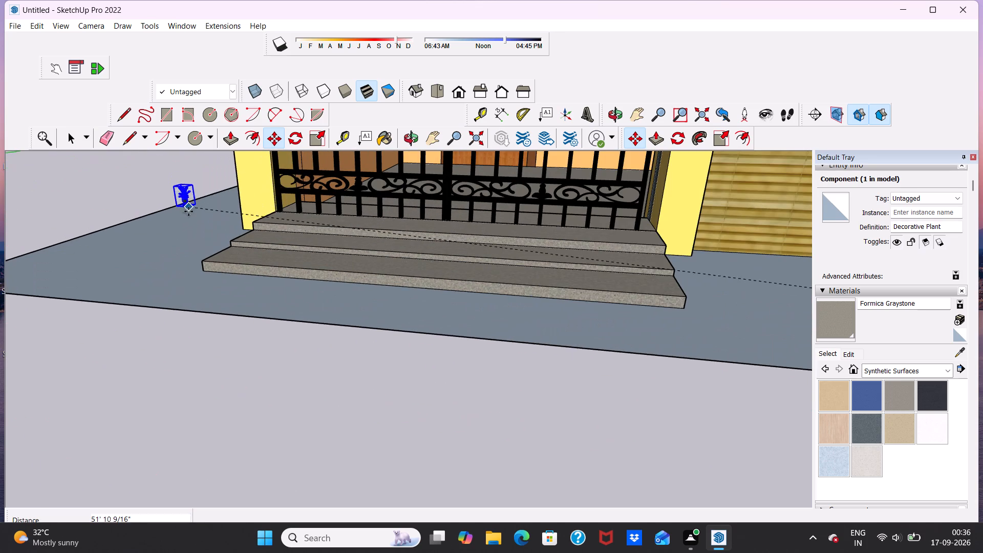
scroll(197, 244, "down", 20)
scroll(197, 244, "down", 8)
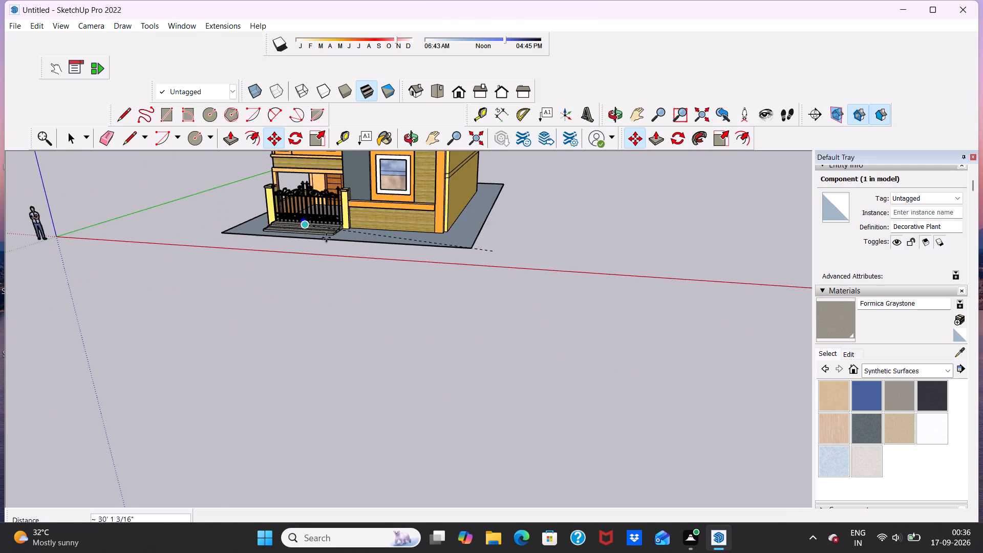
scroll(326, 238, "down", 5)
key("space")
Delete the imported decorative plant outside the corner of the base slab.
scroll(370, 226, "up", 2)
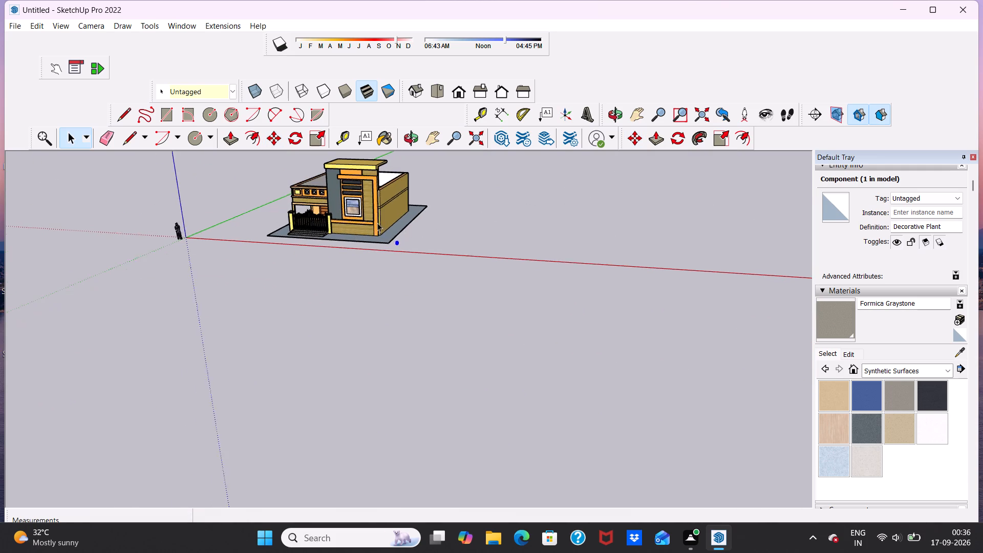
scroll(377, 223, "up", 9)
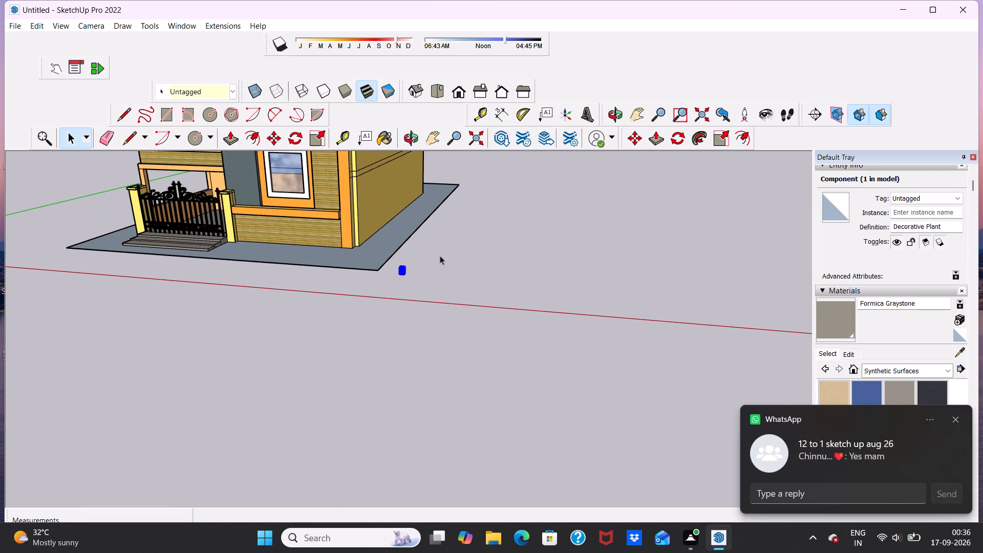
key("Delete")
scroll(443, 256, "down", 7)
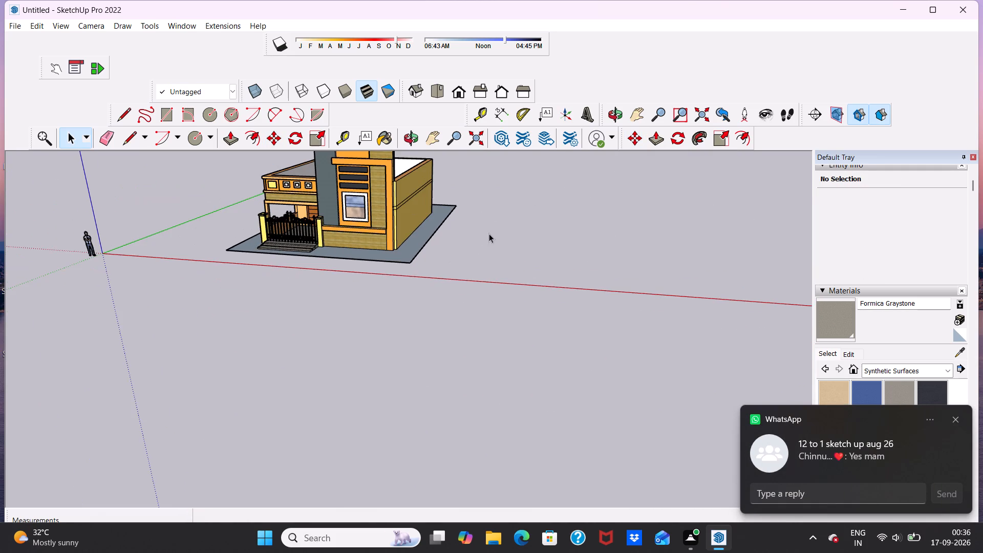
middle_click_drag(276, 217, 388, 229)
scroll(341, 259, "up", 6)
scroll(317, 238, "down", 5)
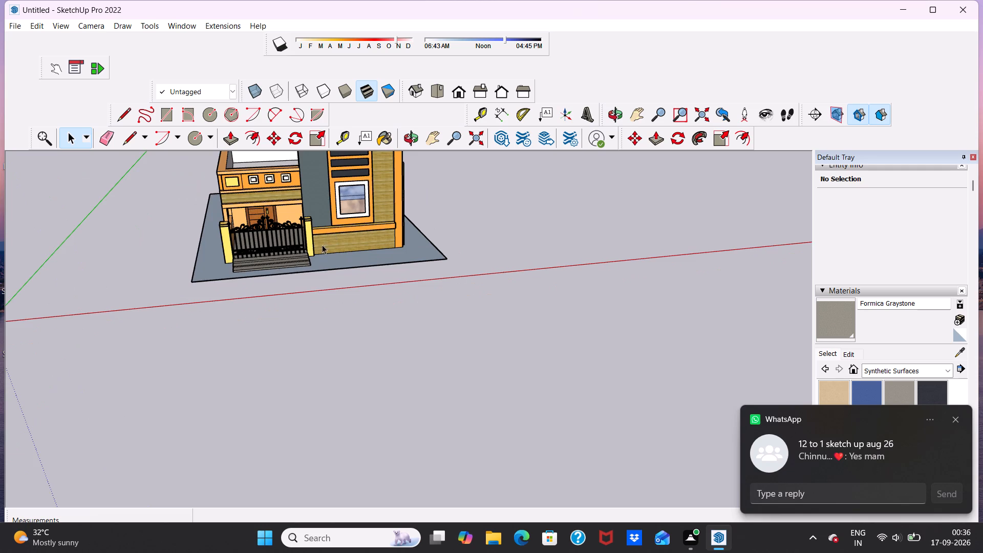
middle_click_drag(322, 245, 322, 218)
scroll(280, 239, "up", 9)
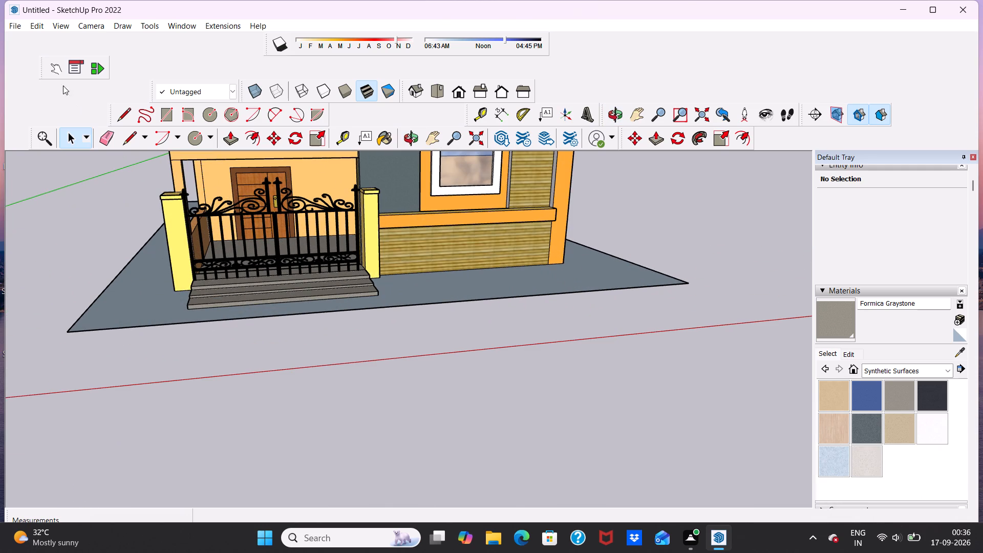
Switch to Chrome, search Google for 3d warehouse, and open the 3D Warehouse website.
left_click(271, 538)
left_click(352, 433)
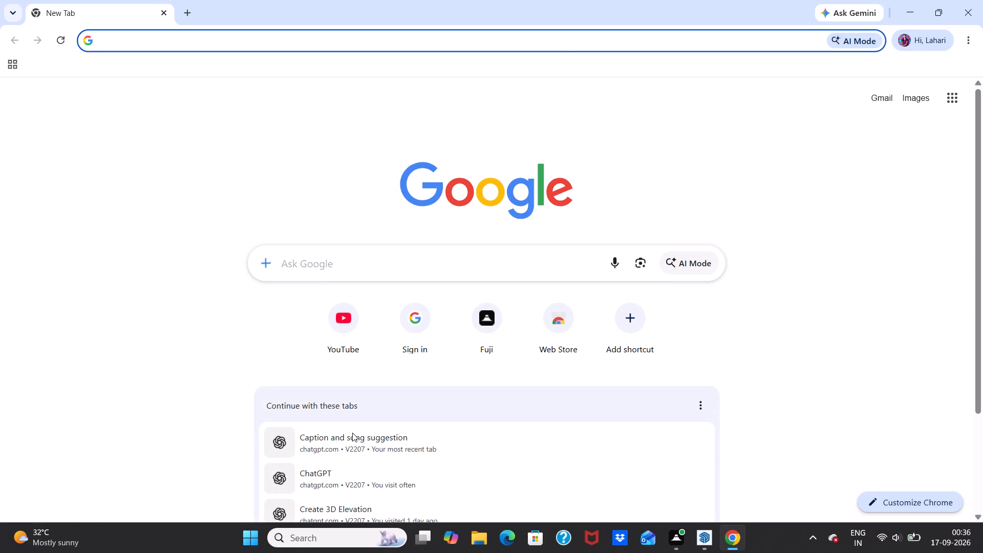
left_click(289, 262)
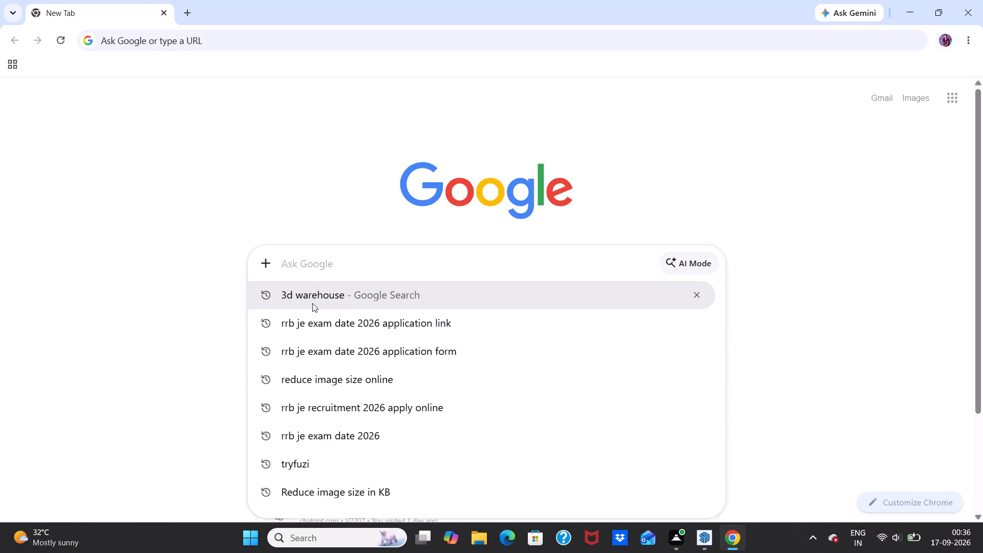
left_click(312, 303)
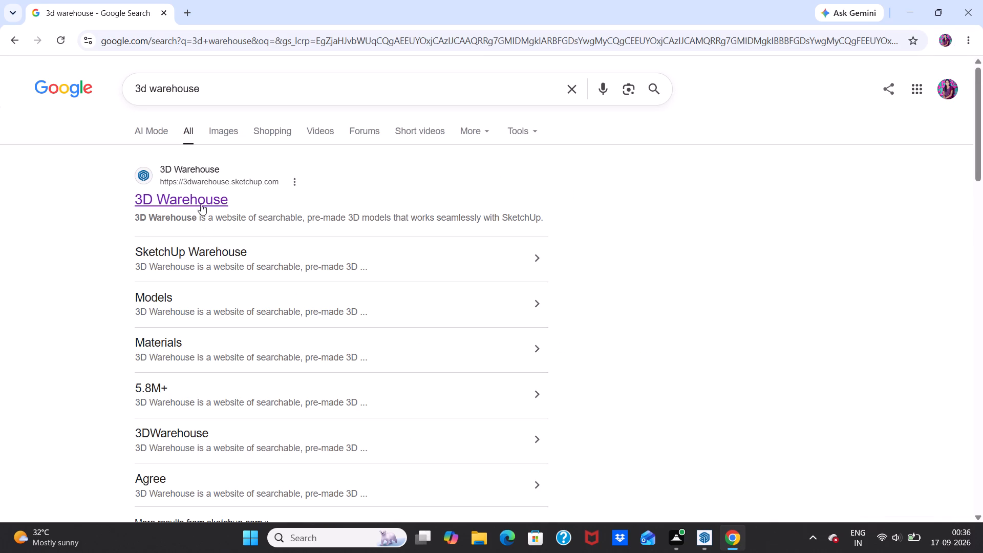
left_click(197, 201)
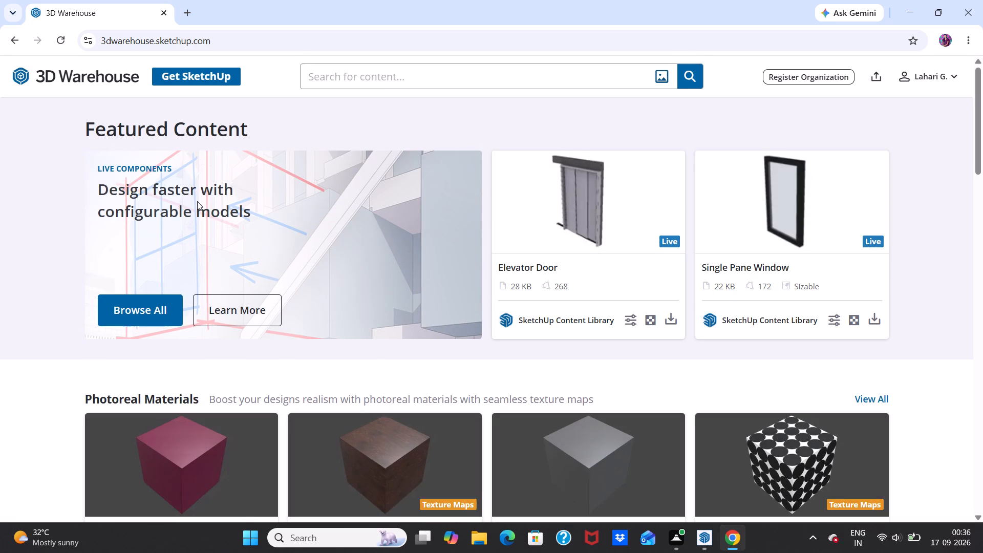
Search 3D Warehouse for GROOS WITH PLANTS.
scroll(0, 167, "down", 3)
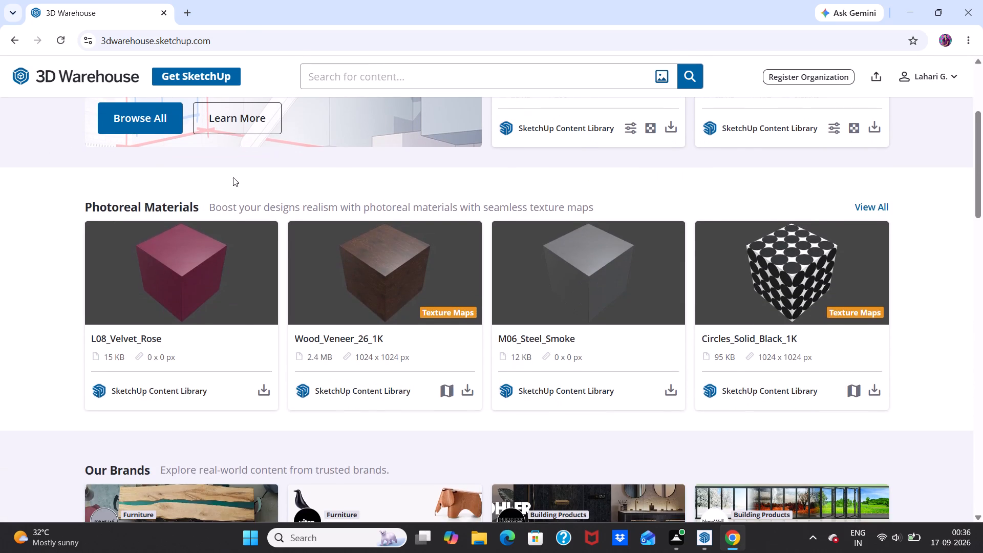
scroll(234, 176, "up", 3)
left_click(315, 80)
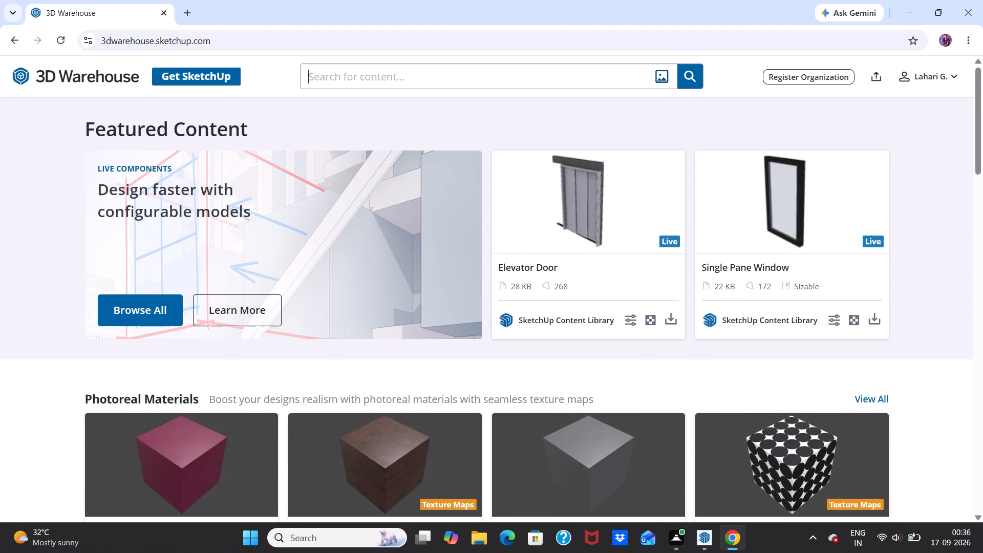
type("GR")
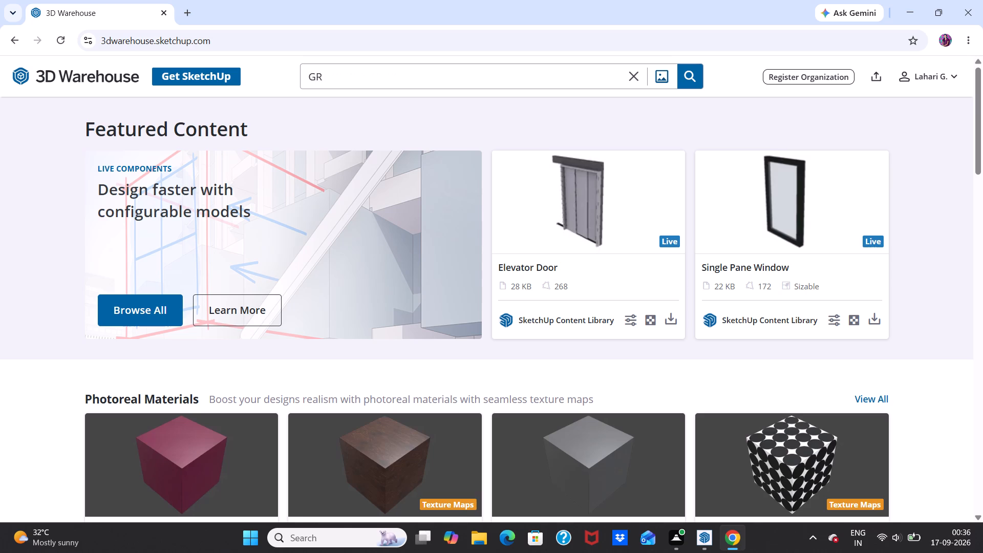
type("OOS")
key("space")
type("WITH OLANTS")
left_click(380, 78)
key("BackSpace")
key("p")
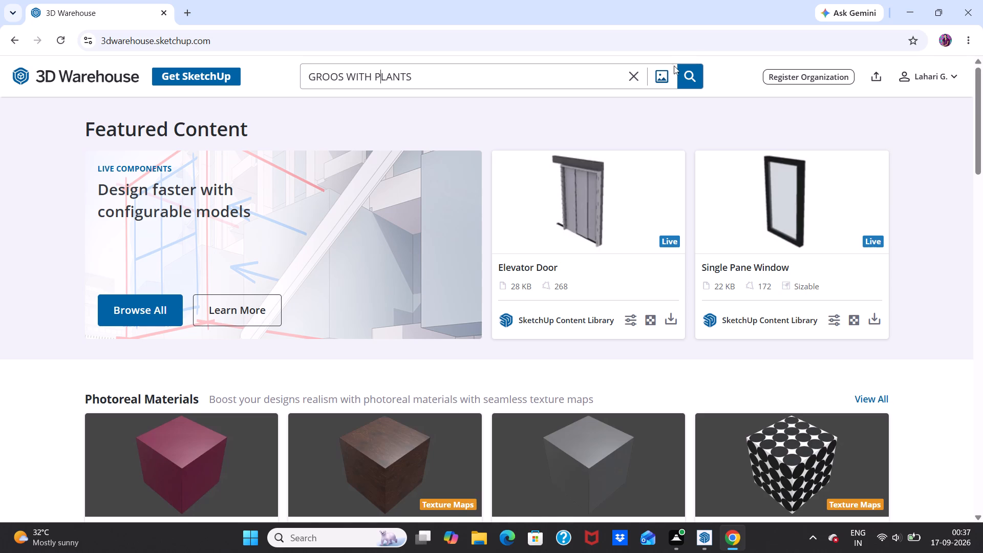
left_click(689, 73)
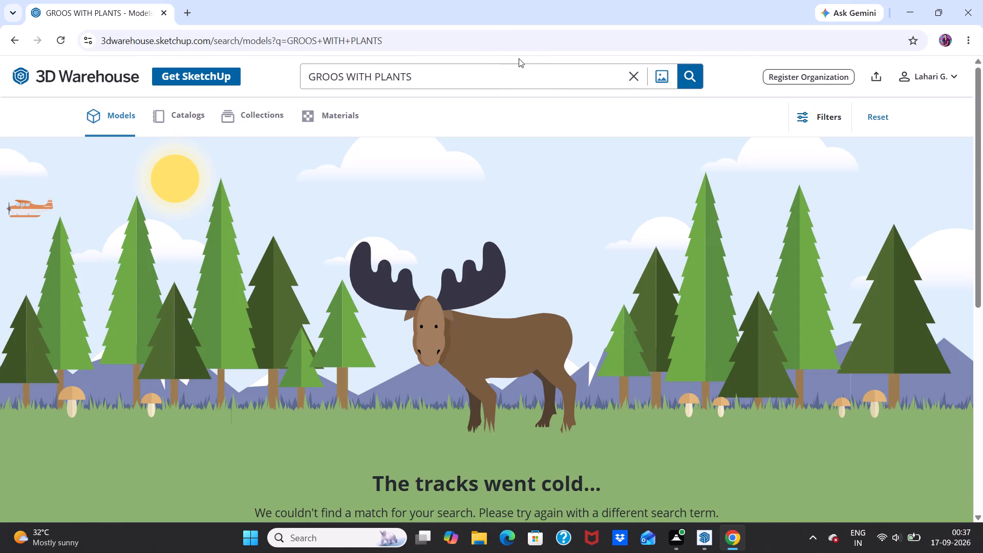
Replace the search term with GROSS and search the 3D Warehouse models again.
left_click(414, 77)
key("BackSpace")
key("BackSpace")
key("BackSpace")
key("BackSpace")
key("BackSpace")
key("BackSpace")
key("BackSpace")
key("BackSpace")
key("BackSpace")
key("BackSpace")
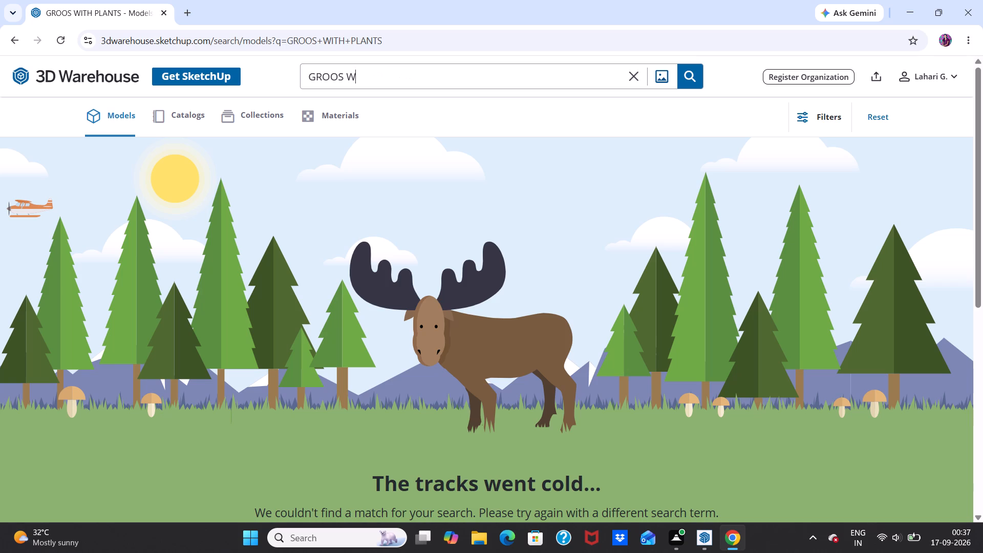
key("BackSpace")
key("BackSpace")
key("BackSpace")
key("BackSpace")
type("SS")
left_click(682, 70)
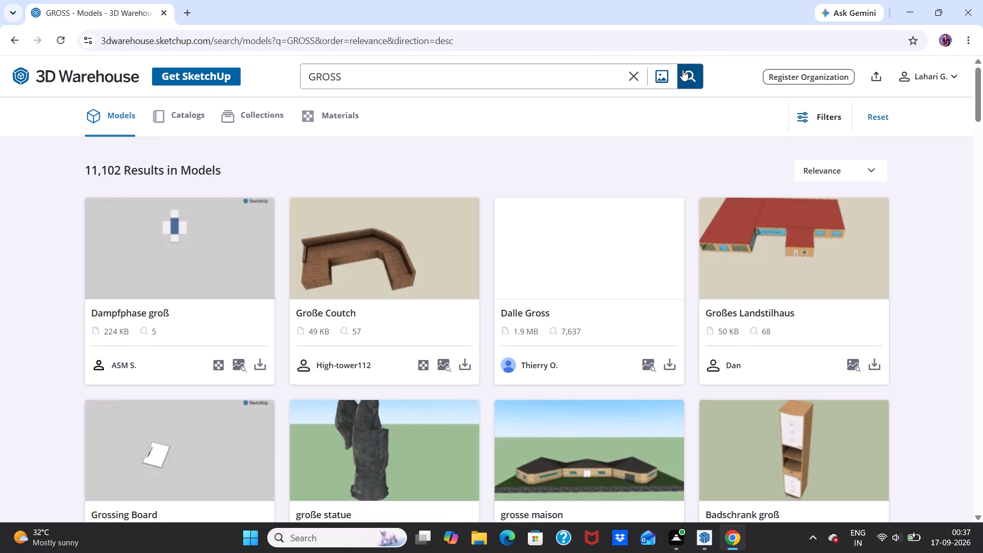
Look through the GROSS model results for a grass or plant element that suits the house exterior.
scroll(466, 312, "down", 3)
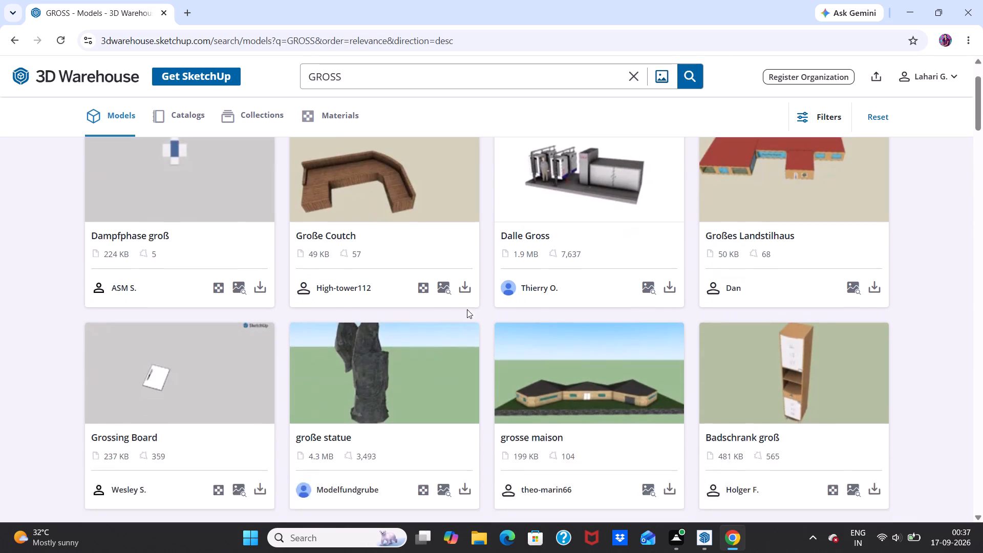
scroll(467, 309, "down", 9)
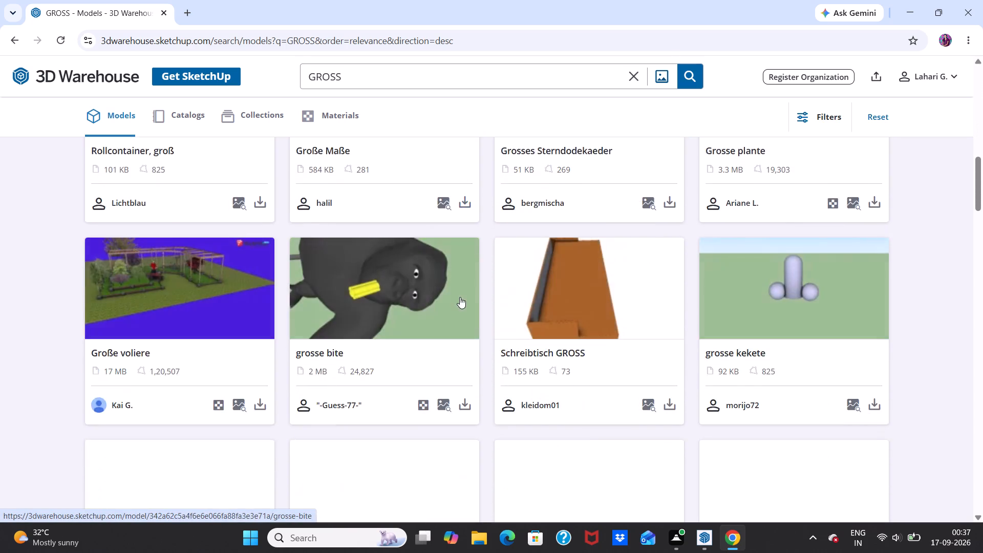
scroll(460, 297, "down", 5)
scroll(458, 296, "up", 5)
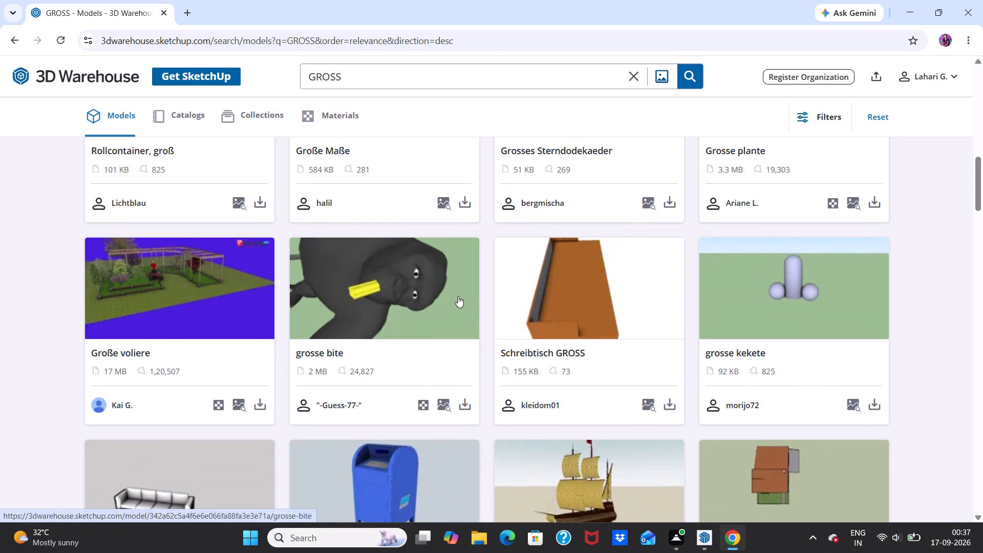
scroll(458, 296, "down", 14)
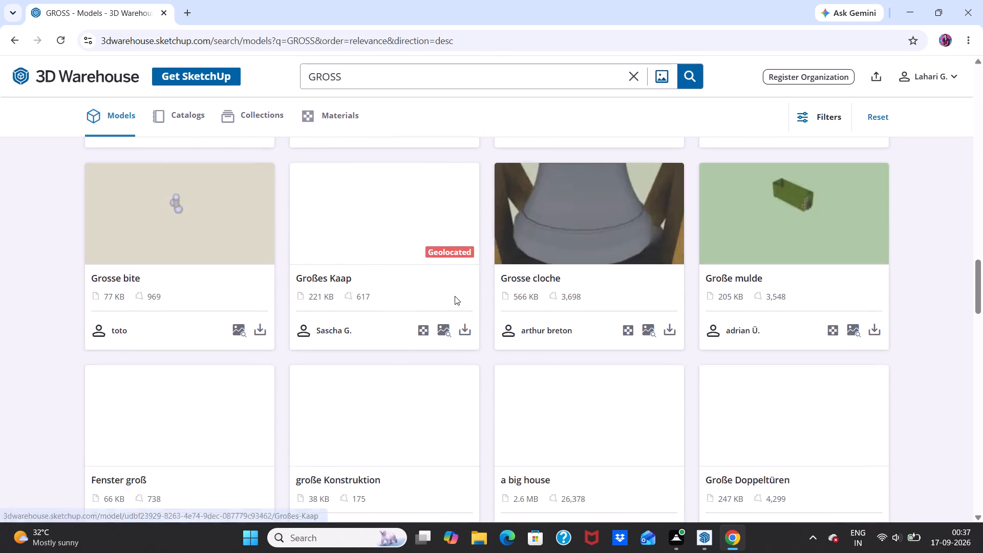
scroll(456, 294, "down", 6)
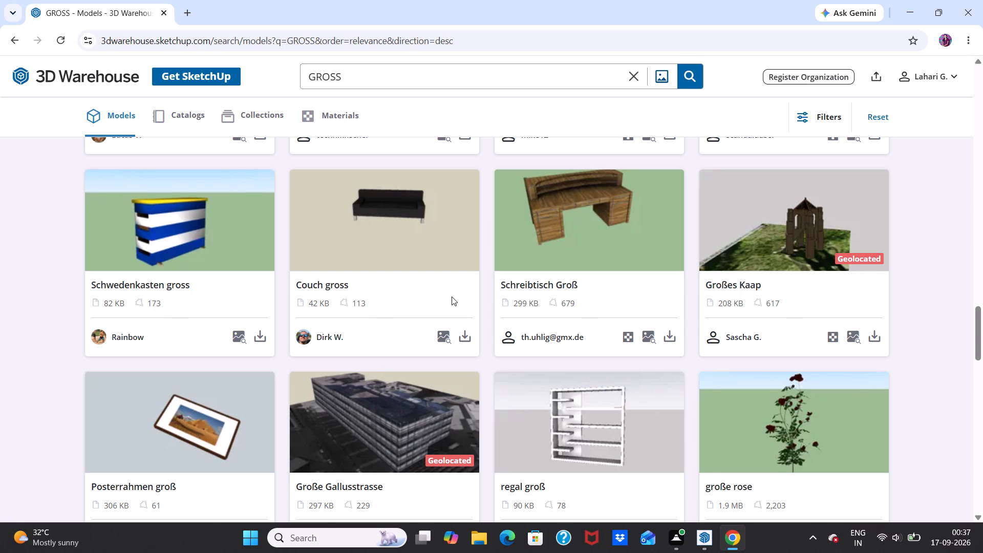
scroll(452, 296, "down", 7)
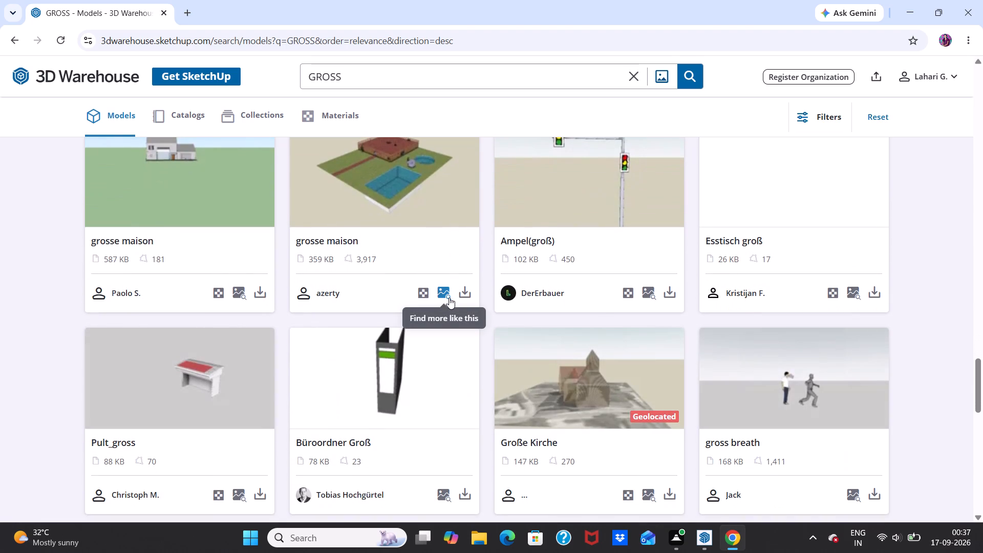
scroll(449, 297, "down", 8)
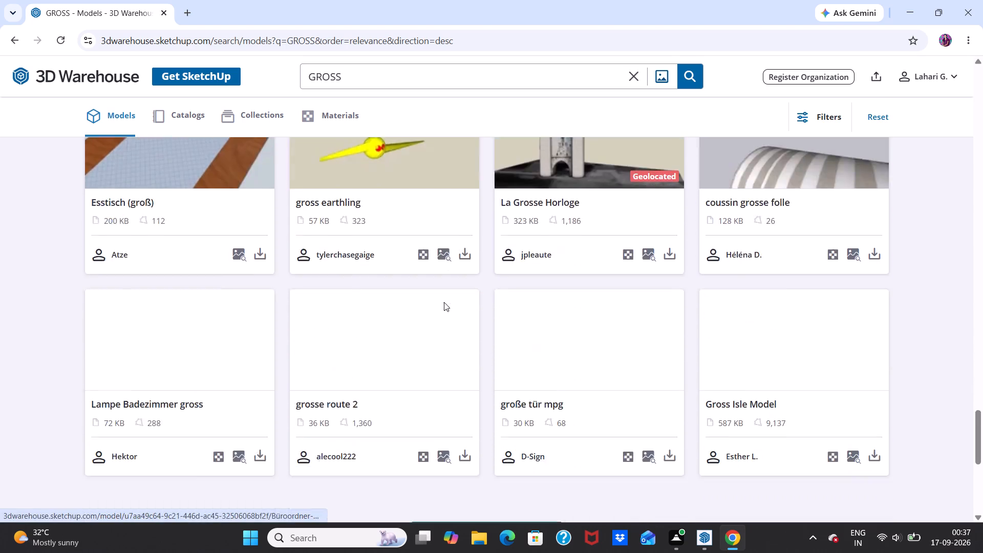
scroll(444, 302, "down", 1)
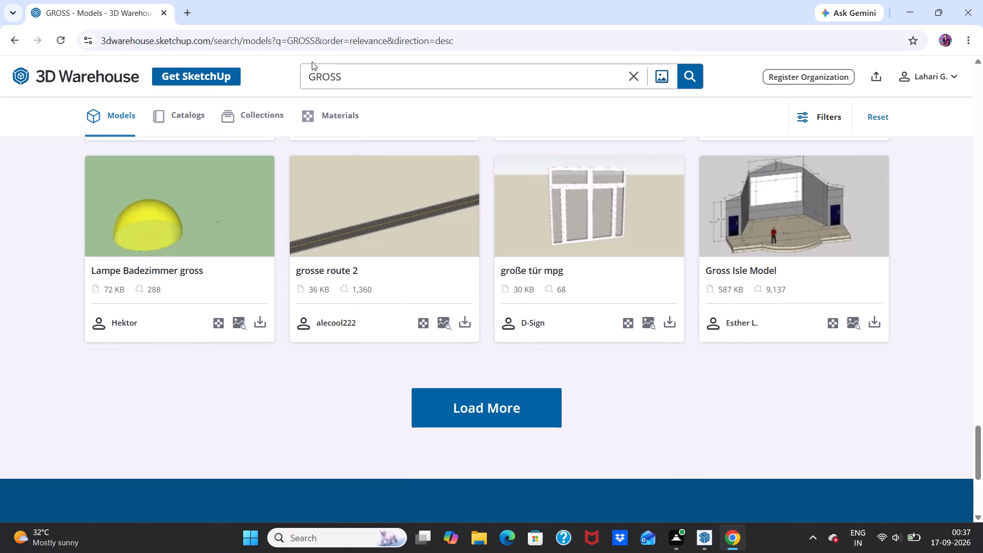
Search the 3D Warehouse models for GREEN GROSS and look through the results for suitable greenery.
left_click(298, 74)
left_click(308, 76)
type("GREEN")
key("space")
left_click(691, 79)
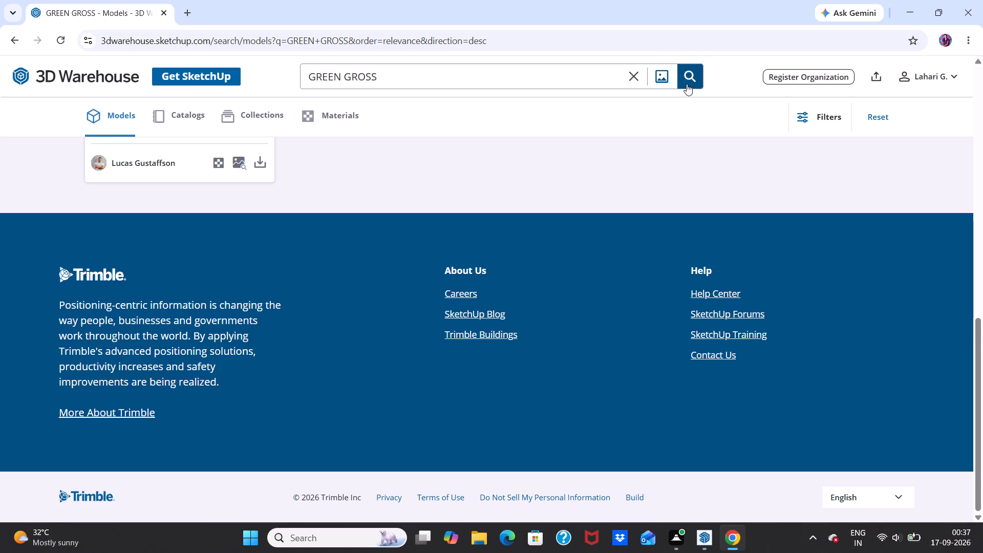
left_click(687, 84)
scroll(580, 176, "down", 6)
scroll(567, 186, "up", 15)
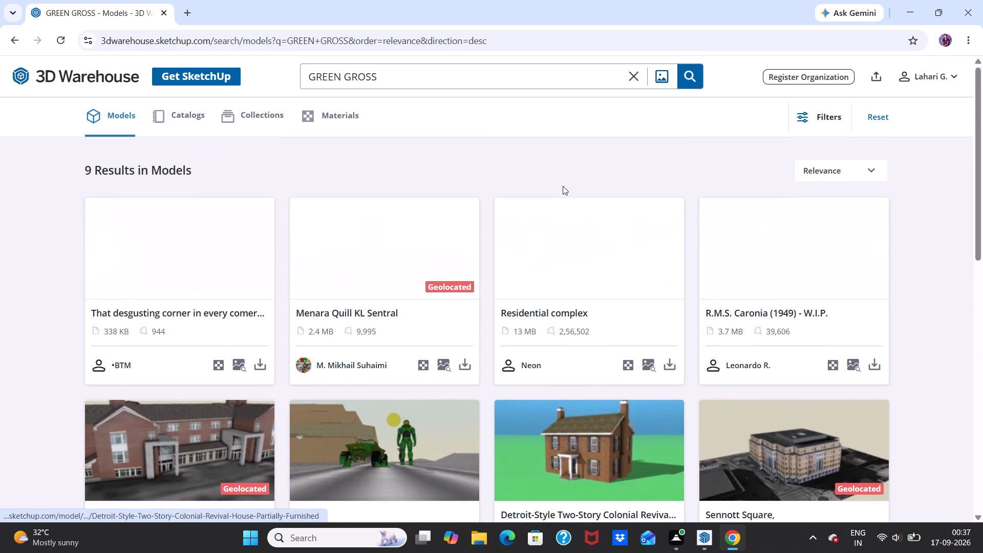
scroll(563, 186, "up", 9)
scroll(510, 220, "up", 12)
scroll(527, 261, "down", 6)
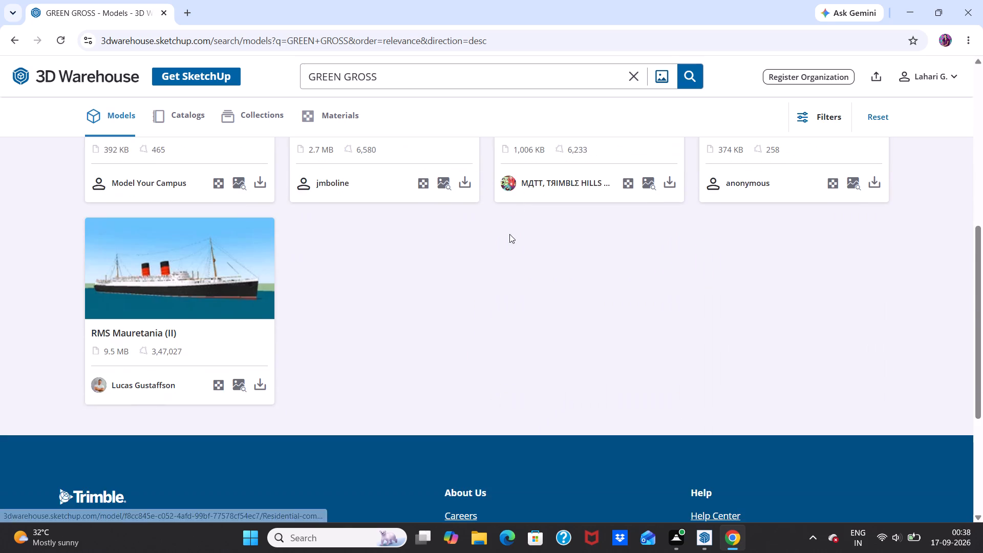
scroll(509, 229, "up", 6)
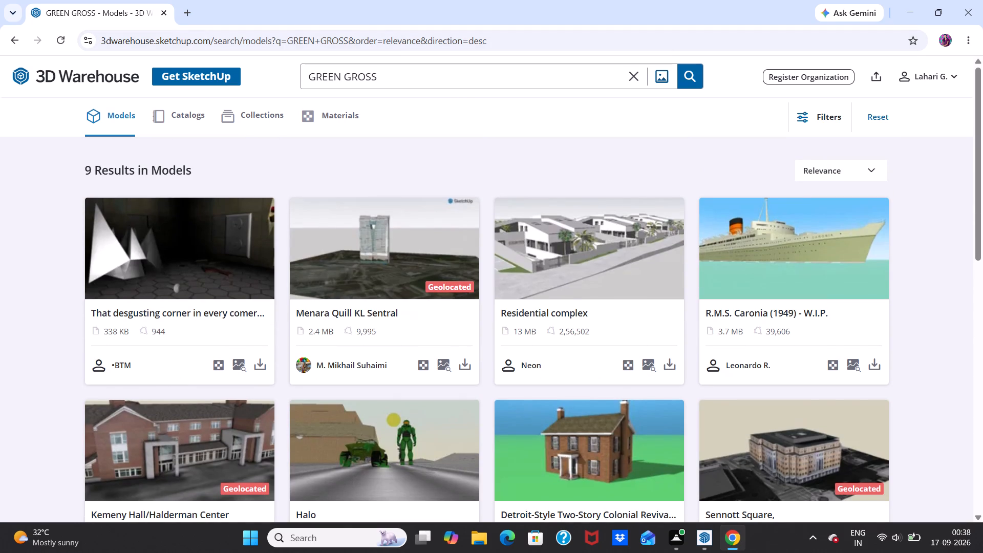
Search the 3D Warehouse models for DECORATE GROSS and look through the results for a decorative element.
left_click(375, 79)
key("BackSpace")
key("BackSpace")
key("BackSpace")
key("BackSpace")
key("BackSpace")
key("BackSpace")
key("BackSpace")
key("BackSpace")
key("BackSpace")
key("BackSpace")
key("BackSpace")
key("BackSpace")
key("BackSpace")
key("BackSpace")
key("BackSpace")
key("BackSpace")
key("BackSpace")
key("BackSpace")
key("BackSpace")
key("BackSpace")
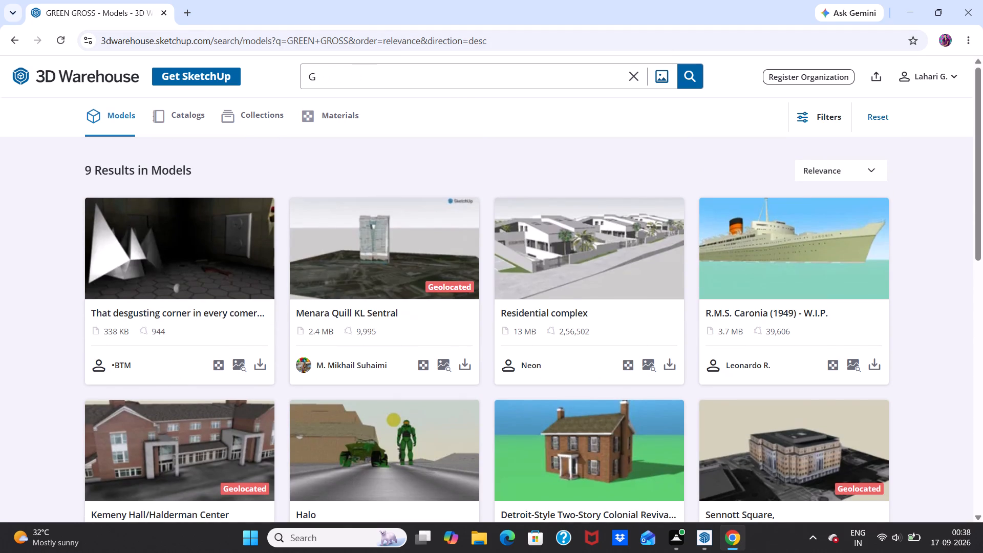
type("DECORATE G")
type("ROSS")
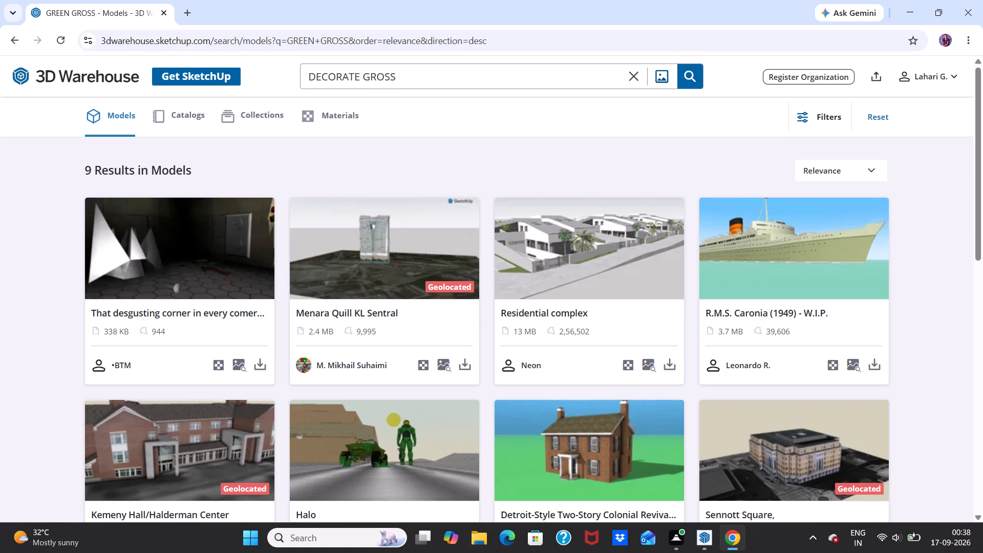
left_click(685, 72)
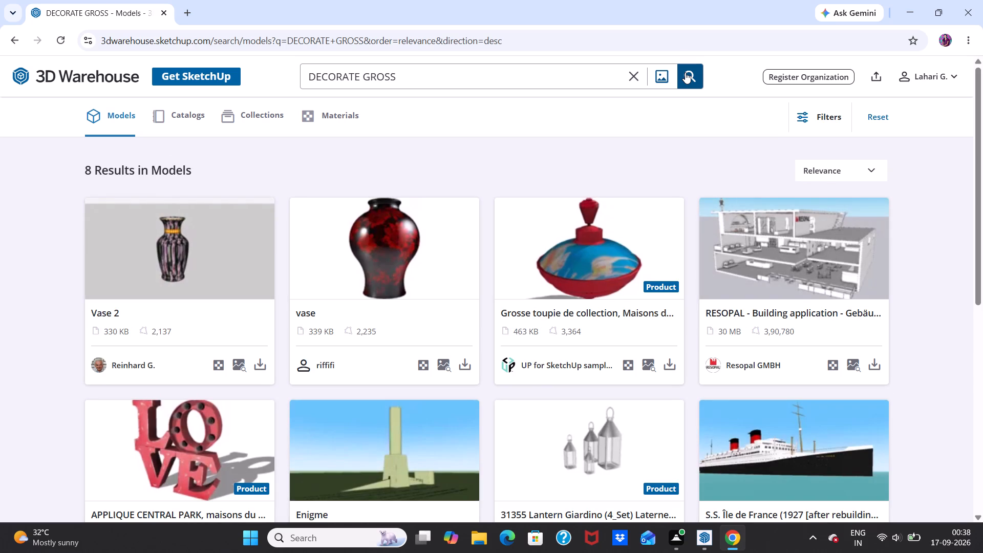
scroll(679, 343, "down", 5)
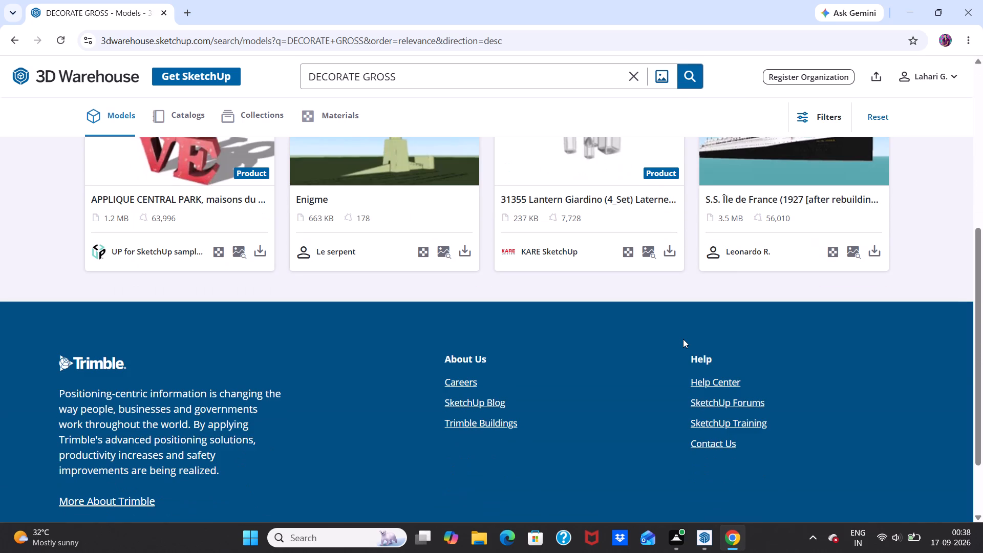
scroll(683, 339, "up", 4)
scroll(683, 335, "down", 8)
scroll(683, 332, "up", 15)
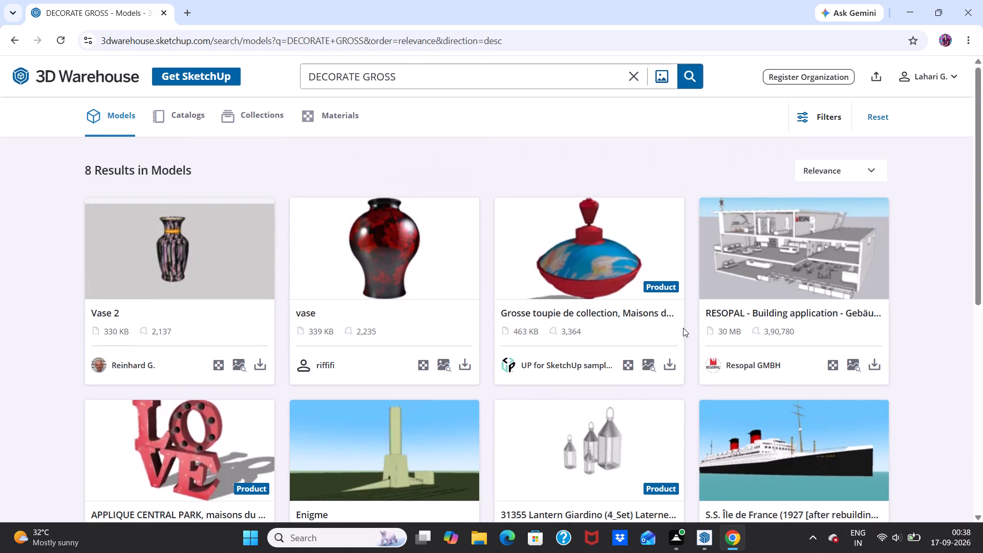
Replace the search term with GROUP OF PLANTS and search the 3D Warehouse models.
scroll(683, 328, "up", 3)
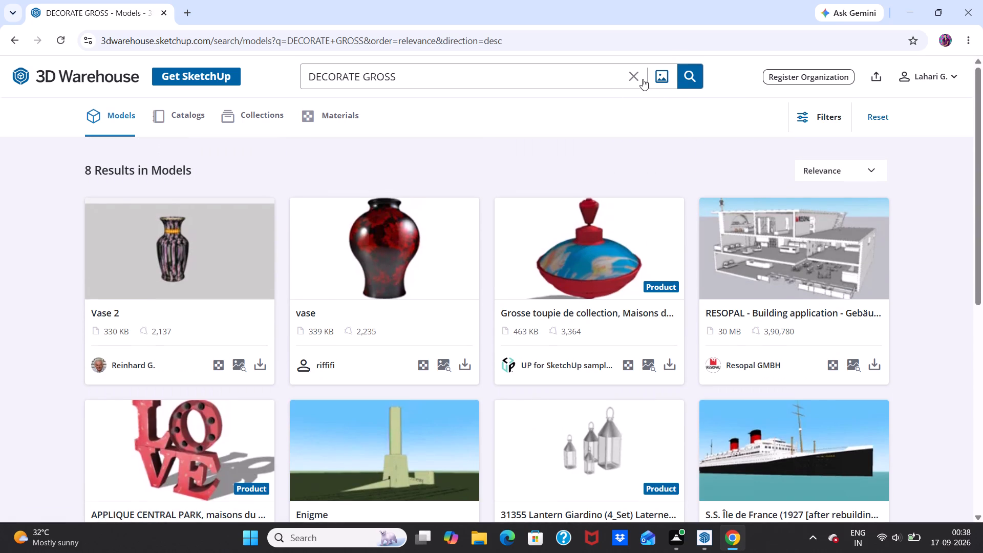
left_click(638, 77)
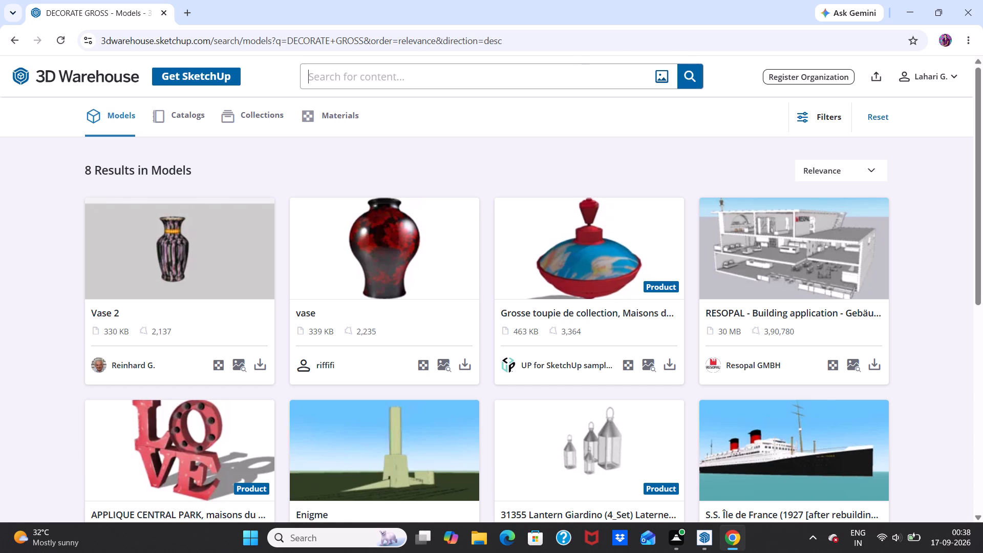
left_click(580, 74)
type("PLANTS")
key("space")
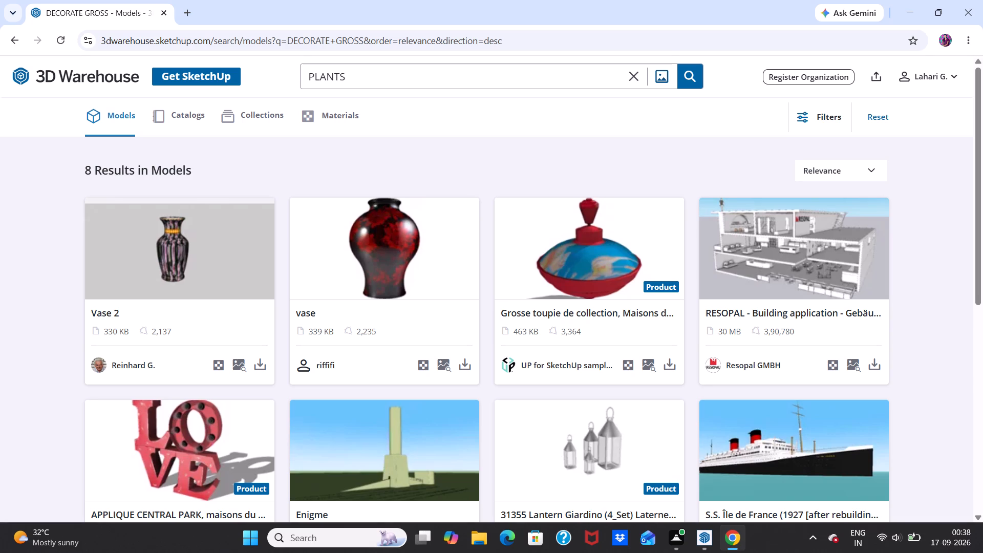
key("BackSpace")
key("BackSpace")
key("BackSpace")
key("BackSpace")
key("BackSpace")
key("BackSpace")
key("BackSpace")
key("BackSpace")
key("BackSpace")
key("BackSpace")
key("BackSpace")
key("BackSpace")
key("BackSpace")
key("BackSpace")
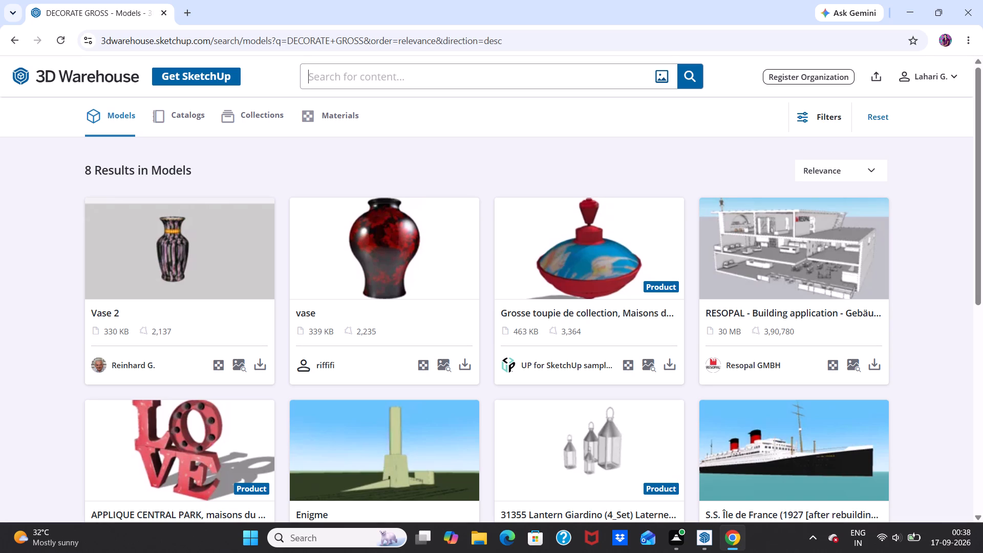
type("GROUP OG")
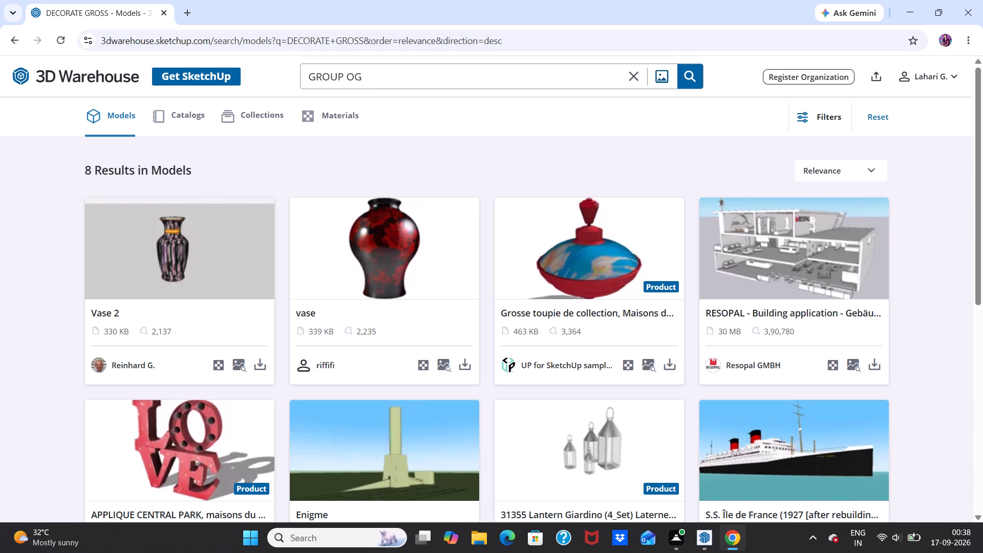
key("BackSpace")
type("F PLANTS")
left_click(697, 76)
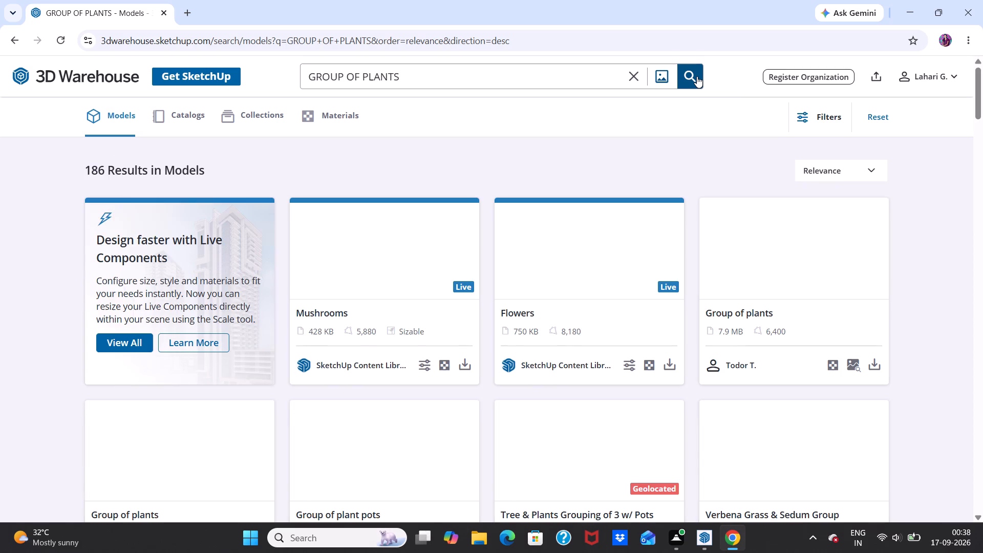
Look through the GROUP OF PLANTS results for planting that suits the house's entrance area.
scroll(673, 349, "down", 4)
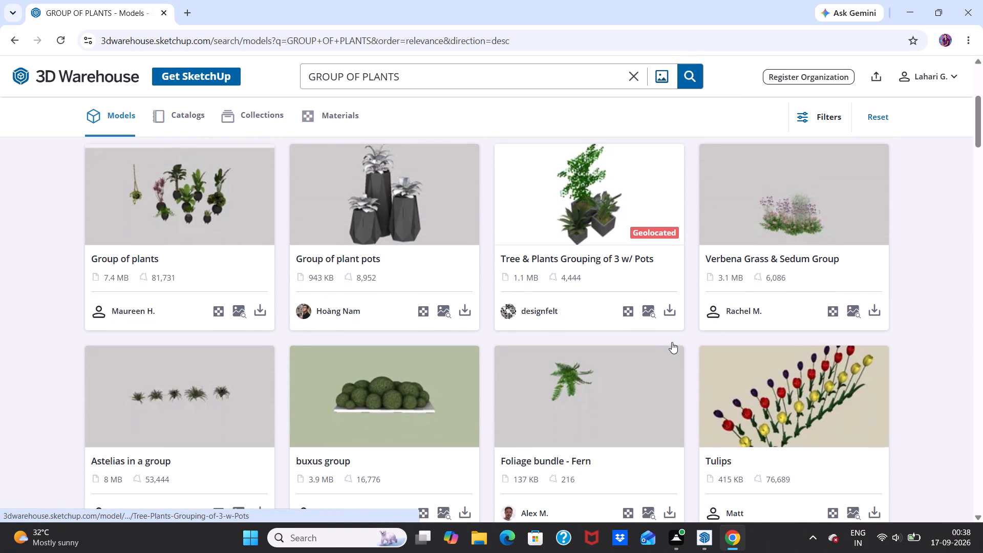
scroll(672, 342, "down", 5)
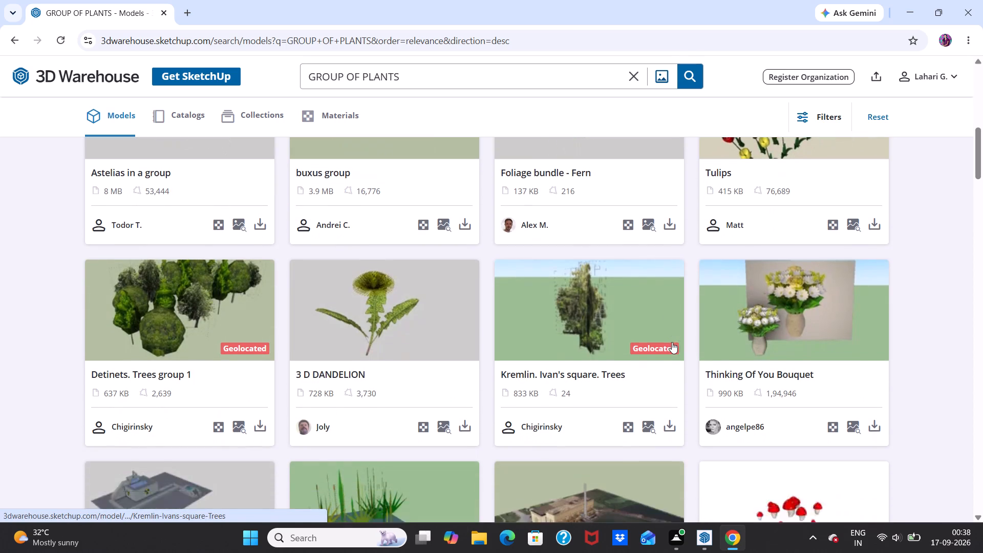
scroll(672, 342, "down", 6)
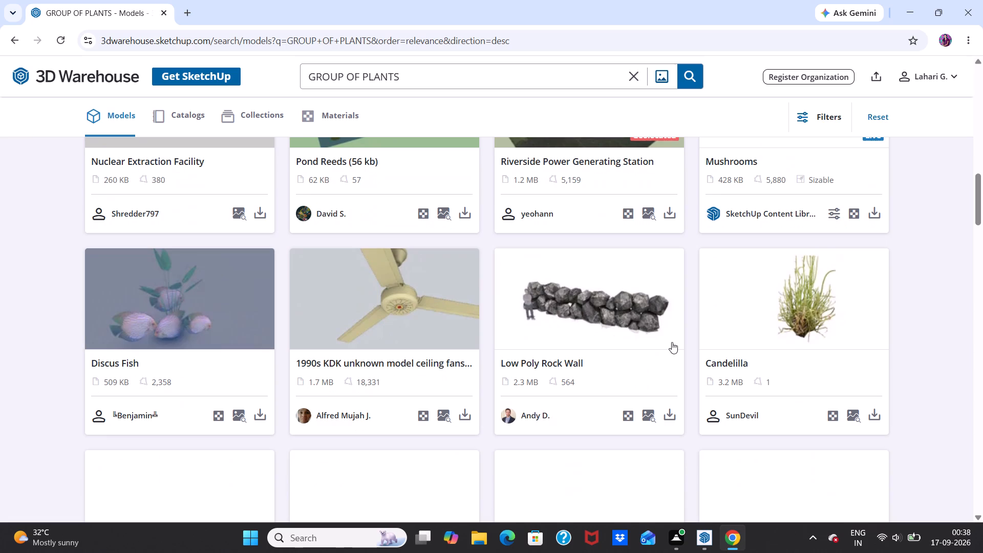
scroll(672, 342, "down", 3)
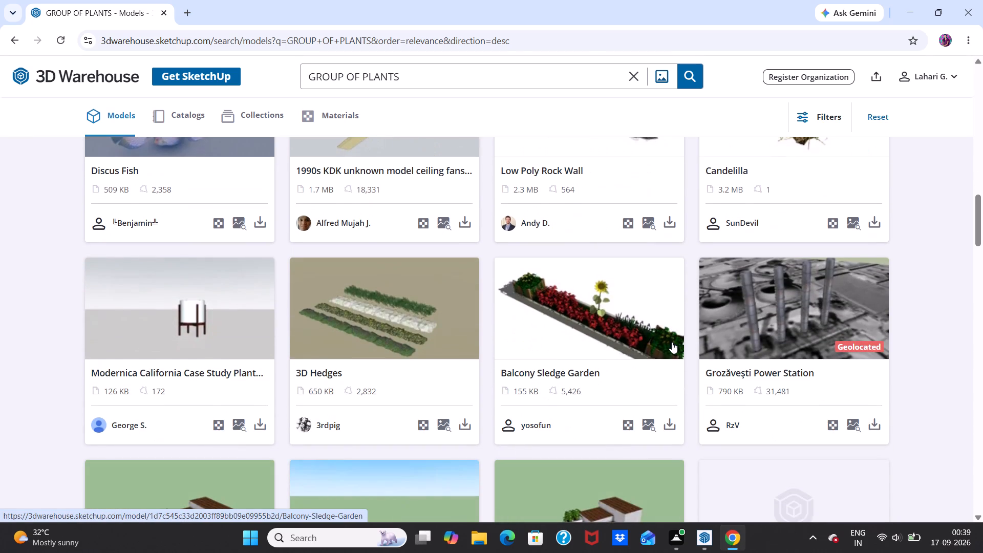
scroll(647, 351, "up", 2)
scroll(646, 355, "down", 1)
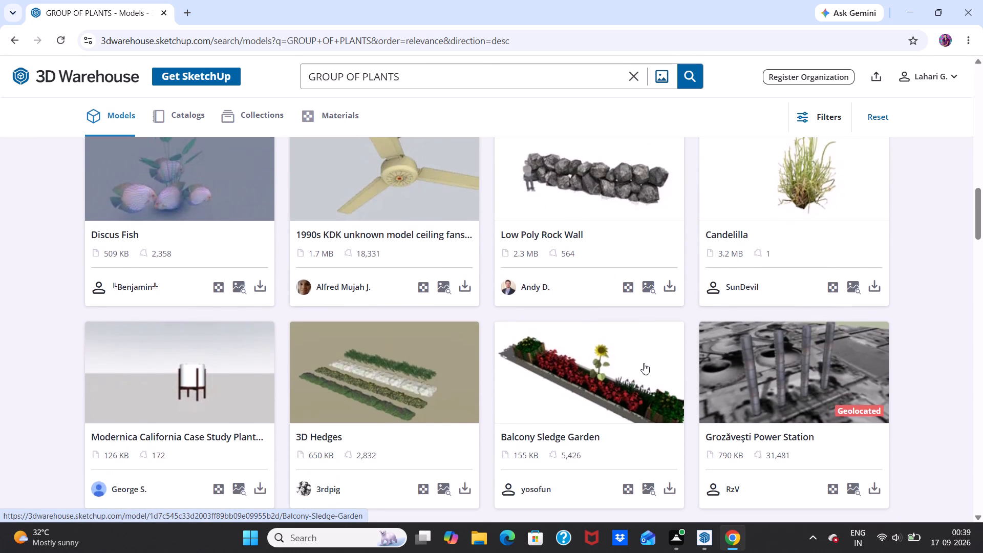
scroll(644, 363, "down", 6)
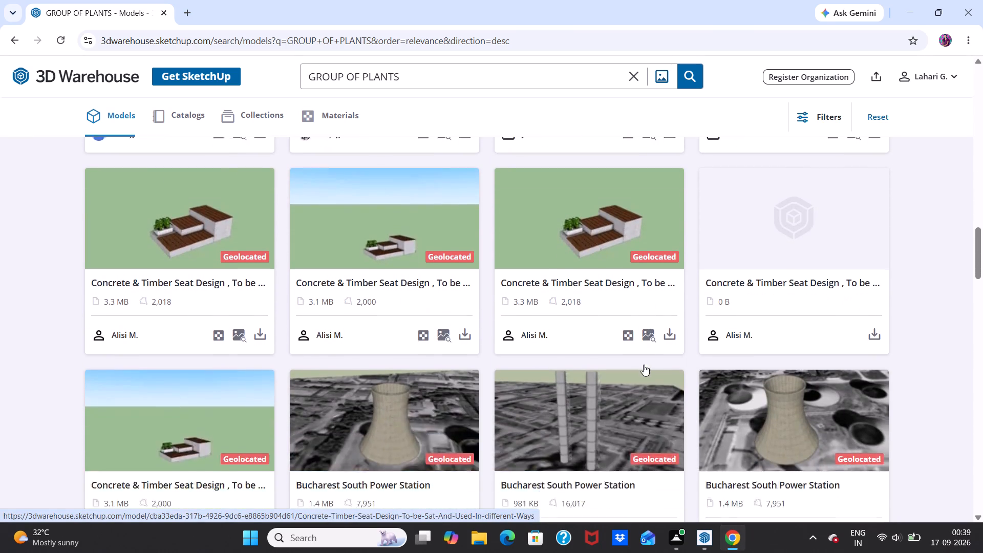
scroll(644, 365, "down", 6)
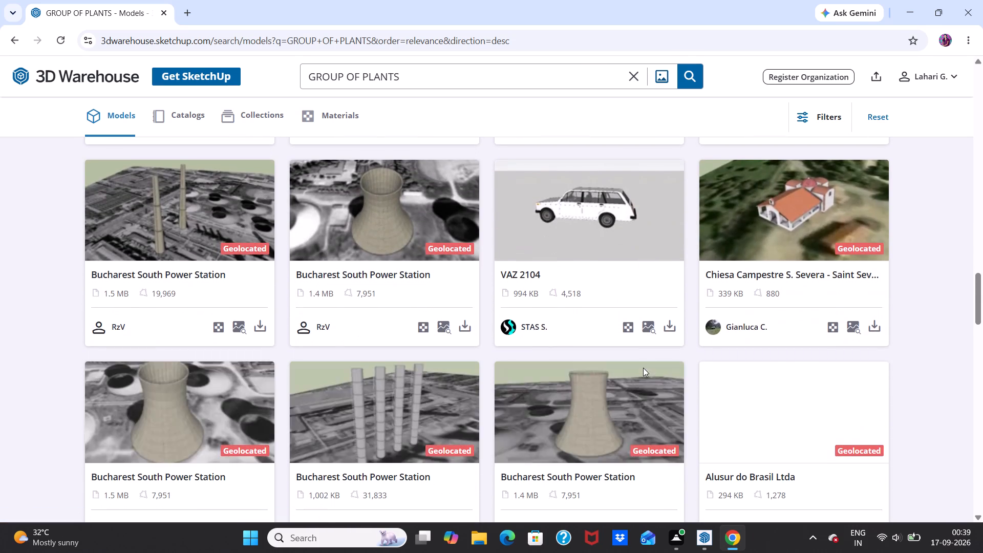
Go back to the Balcony Sledge Garden model in the results and download it as a SketchUp file.
scroll(643, 368, "up", 11)
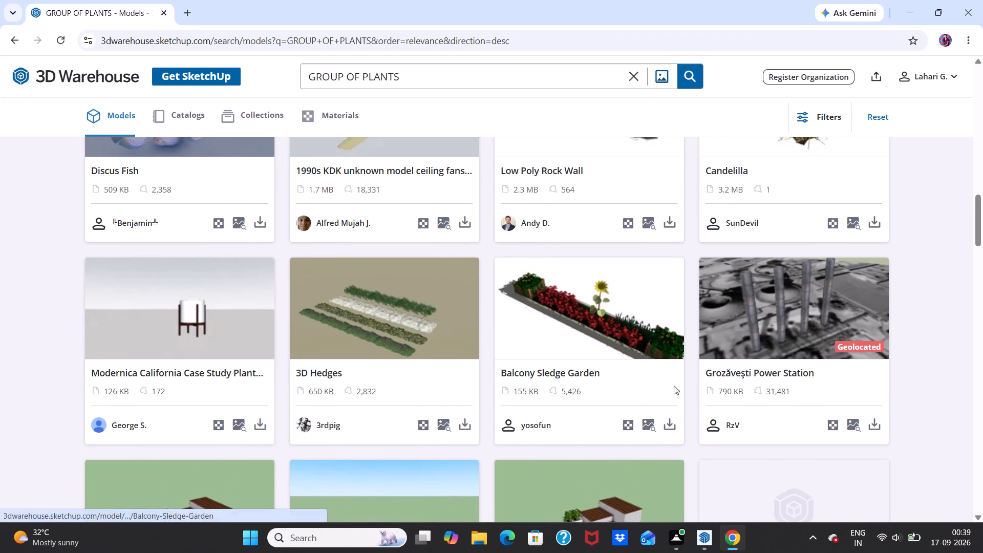
left_click(672, 429)
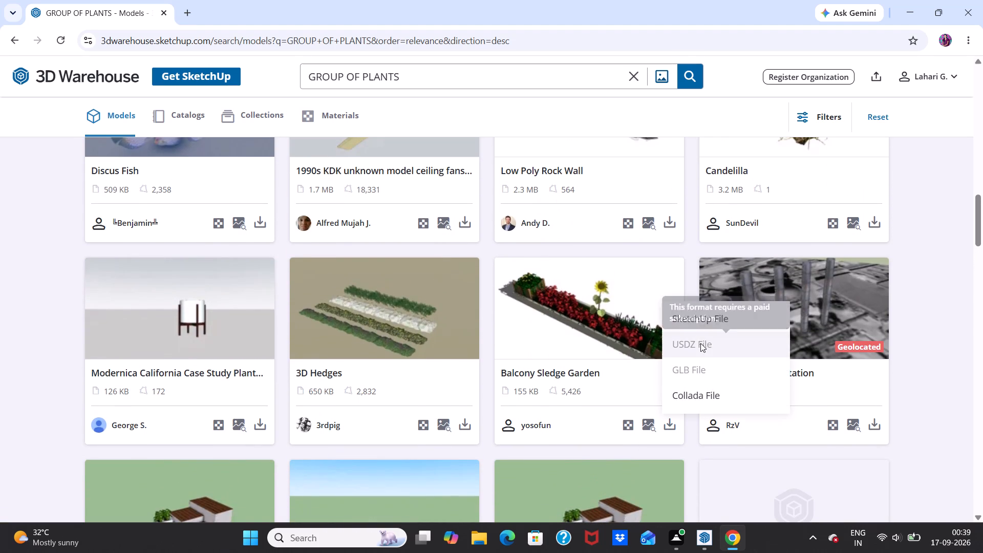
left_click(694, 319)
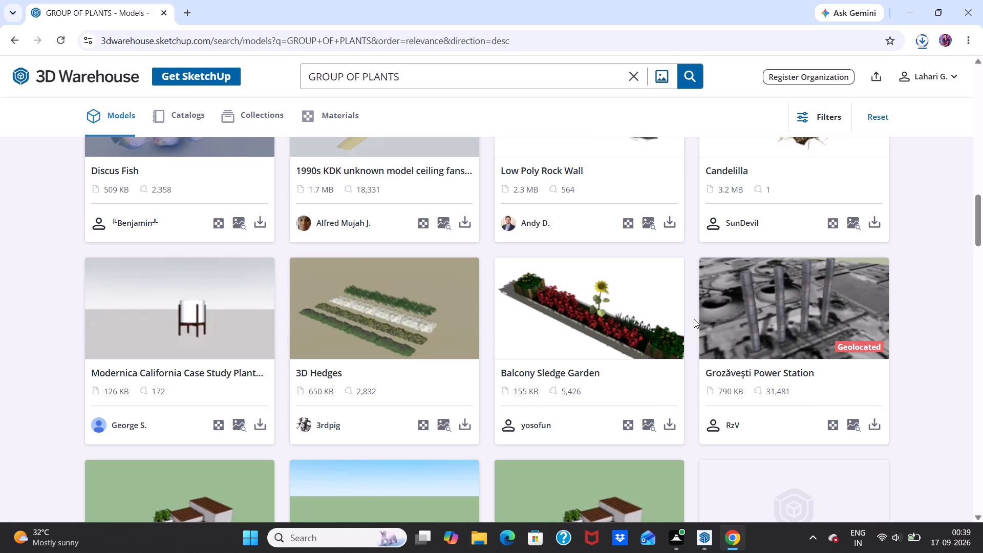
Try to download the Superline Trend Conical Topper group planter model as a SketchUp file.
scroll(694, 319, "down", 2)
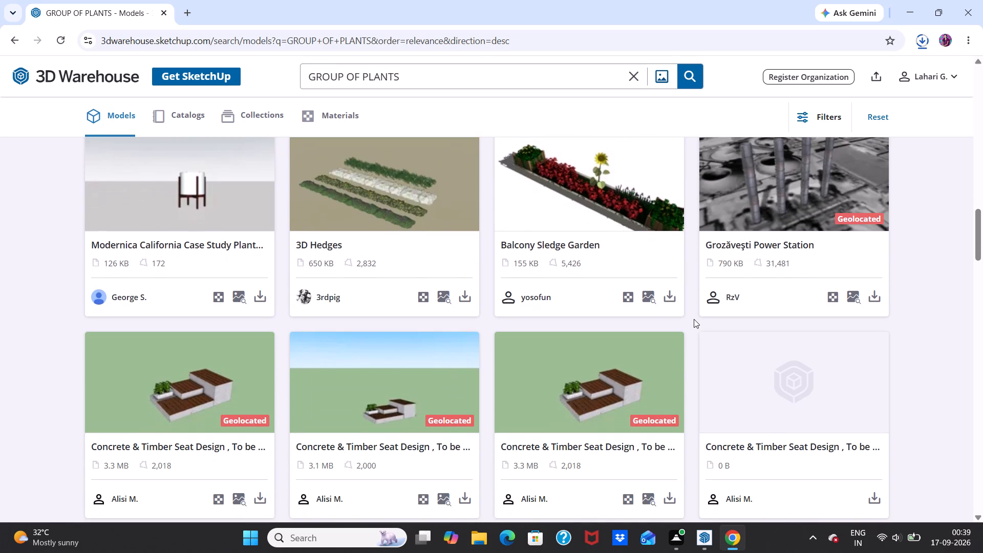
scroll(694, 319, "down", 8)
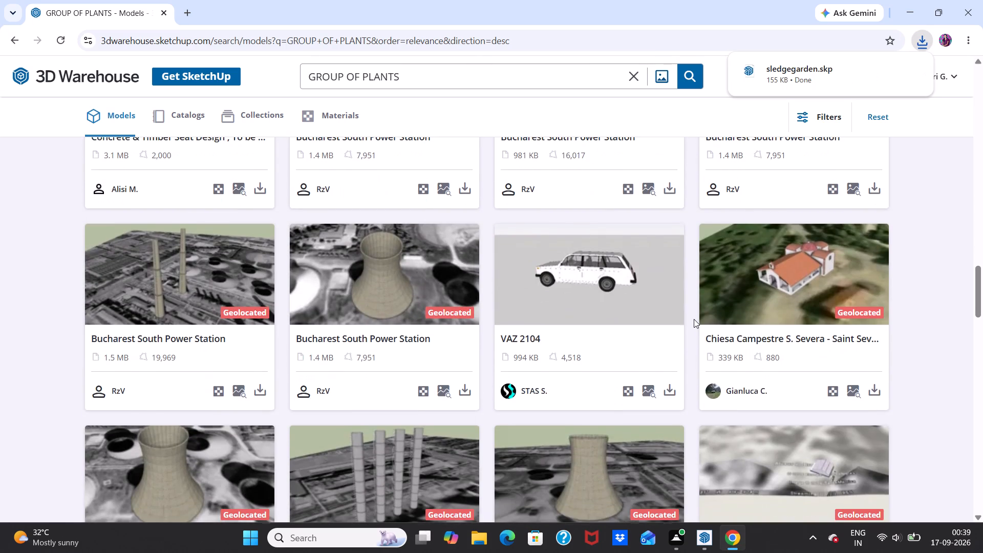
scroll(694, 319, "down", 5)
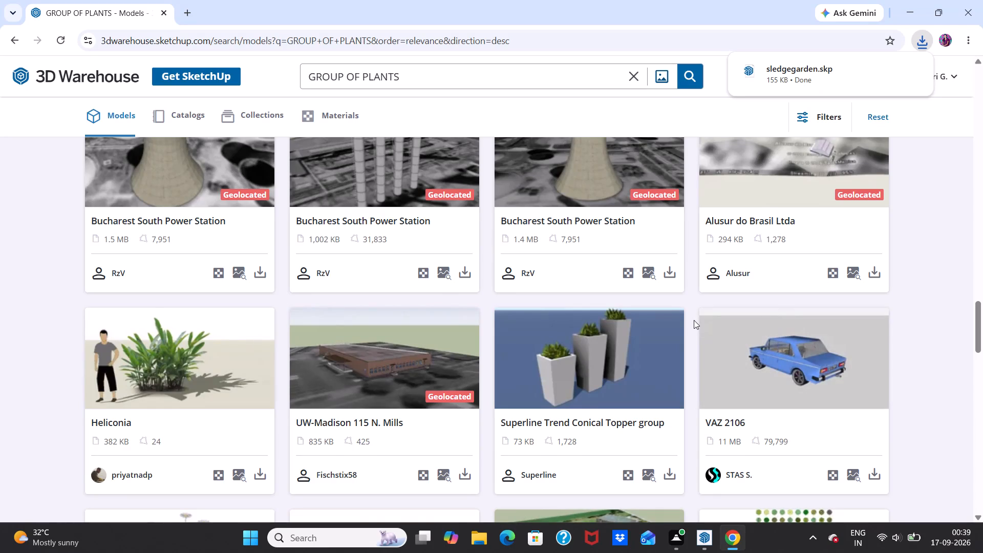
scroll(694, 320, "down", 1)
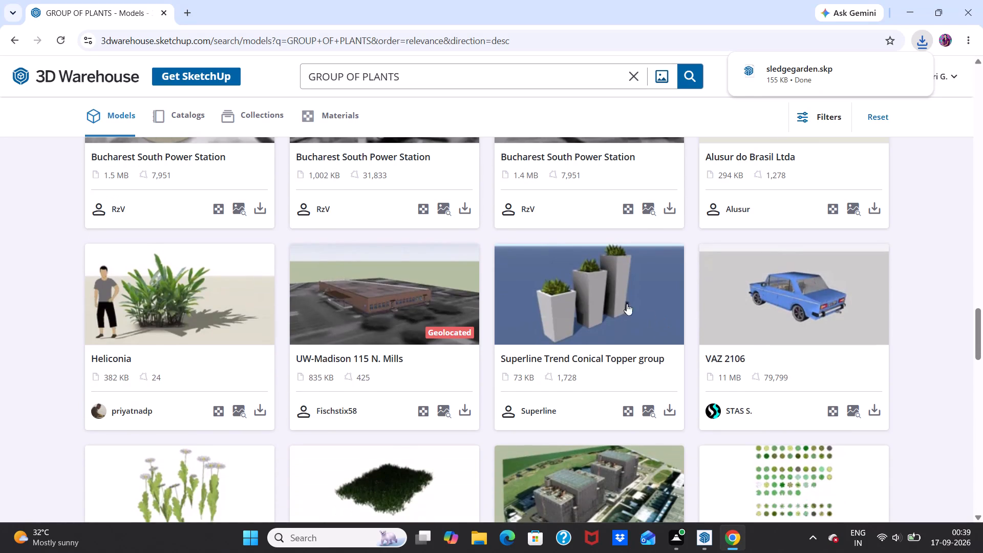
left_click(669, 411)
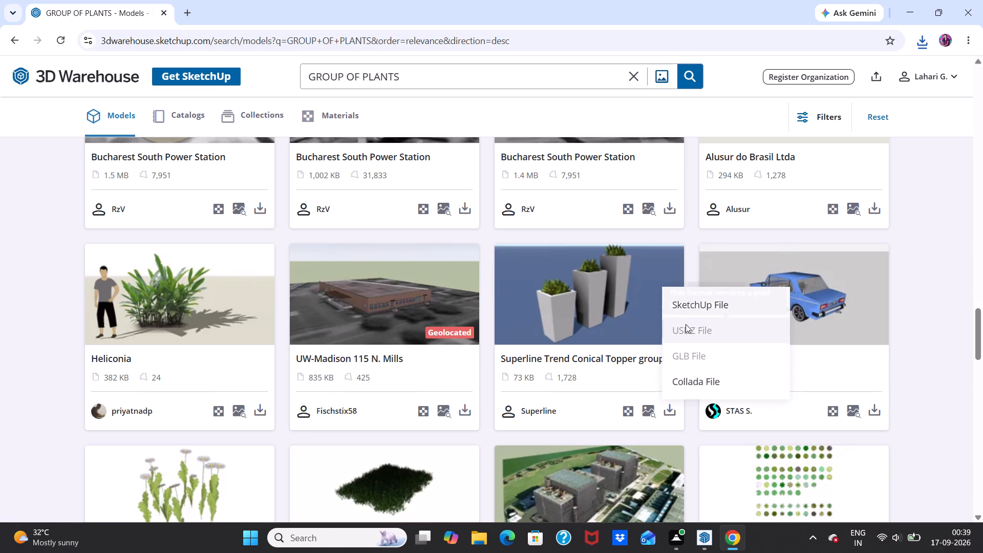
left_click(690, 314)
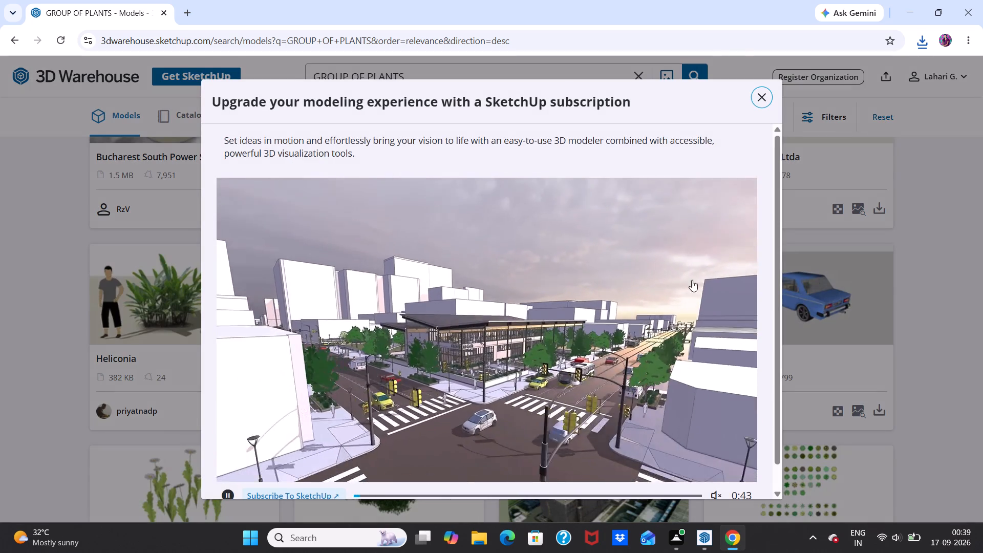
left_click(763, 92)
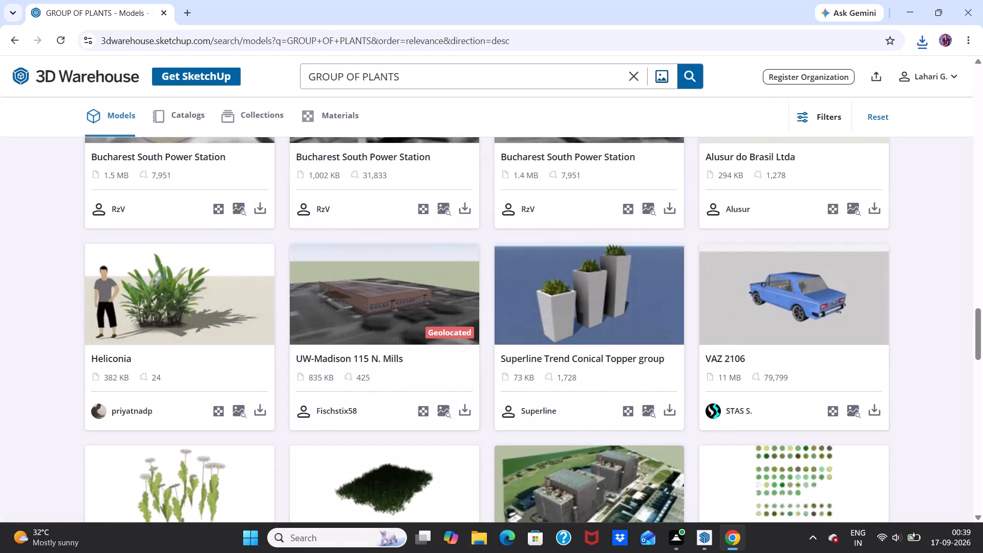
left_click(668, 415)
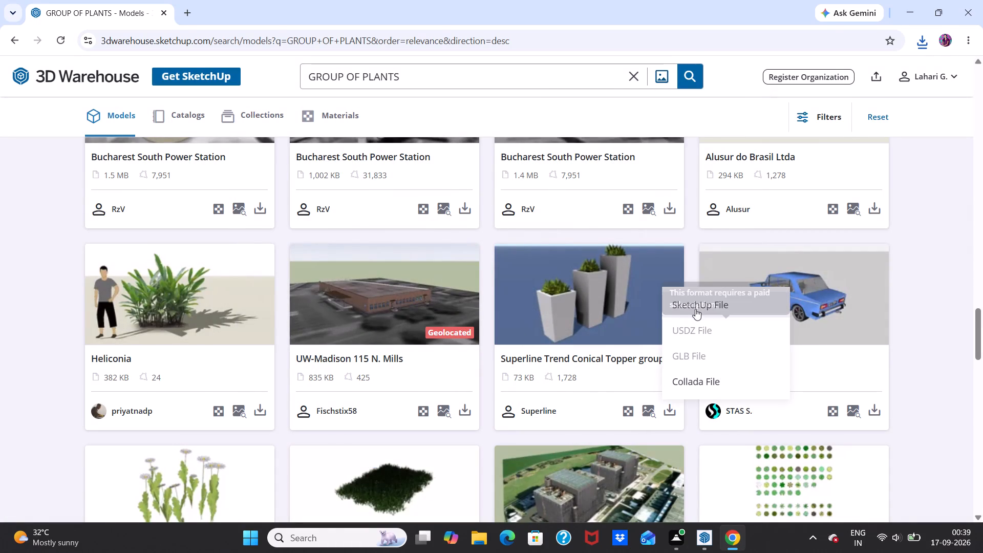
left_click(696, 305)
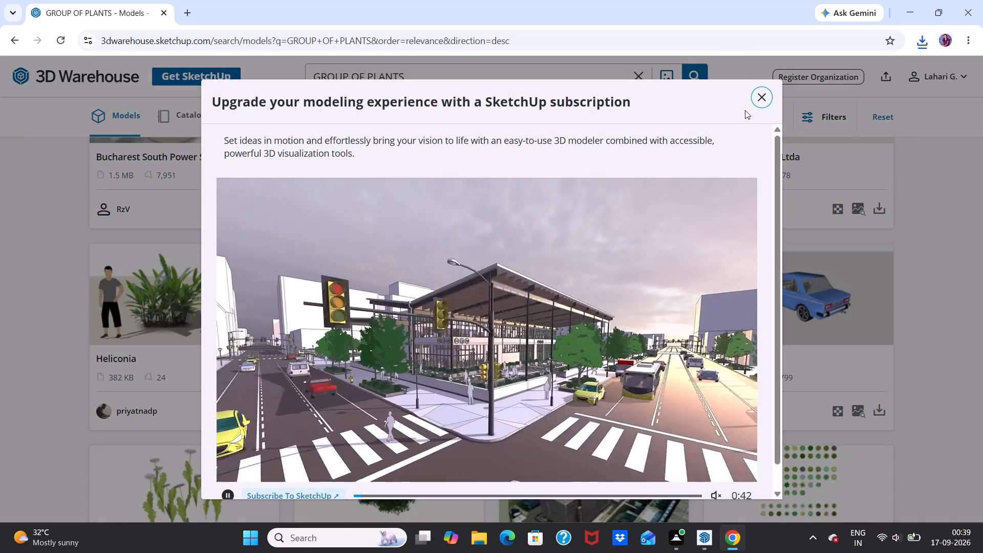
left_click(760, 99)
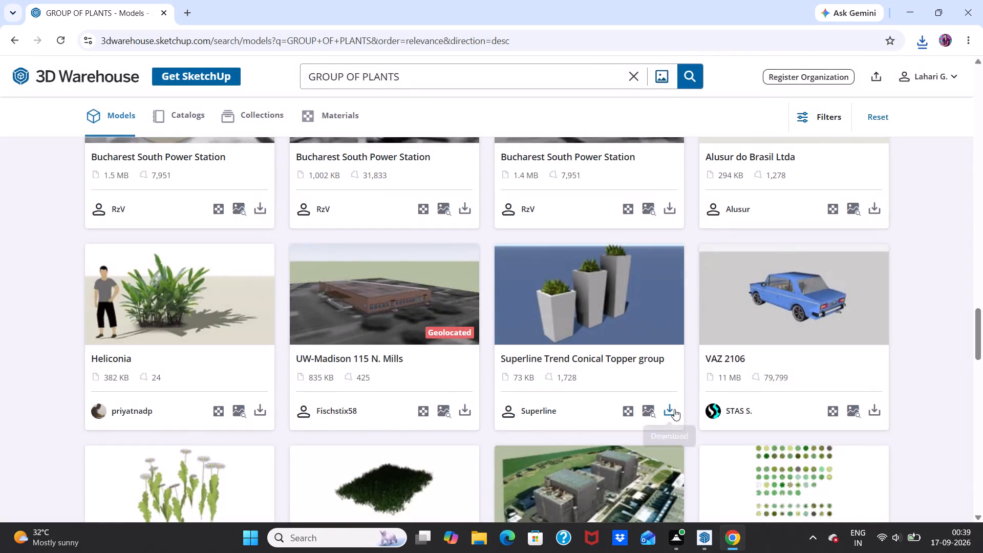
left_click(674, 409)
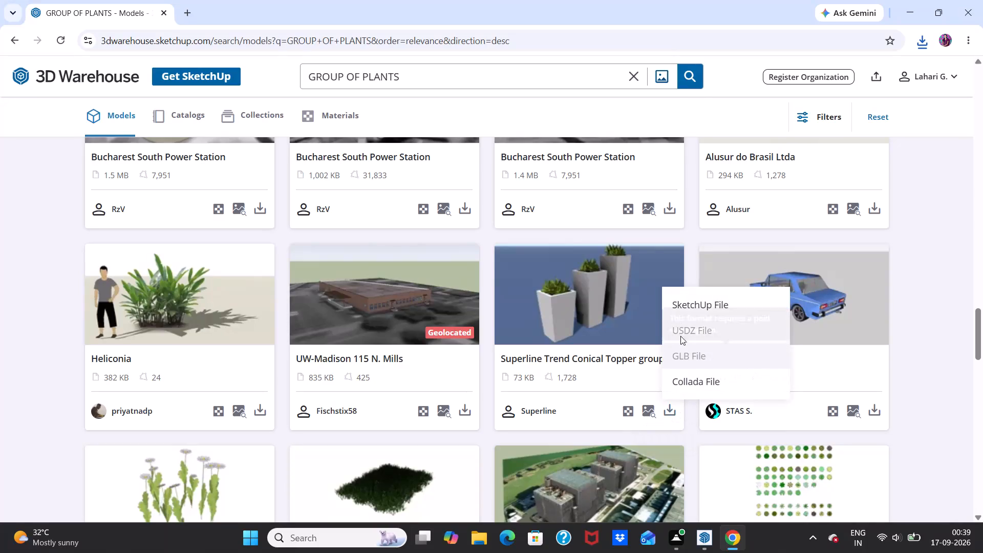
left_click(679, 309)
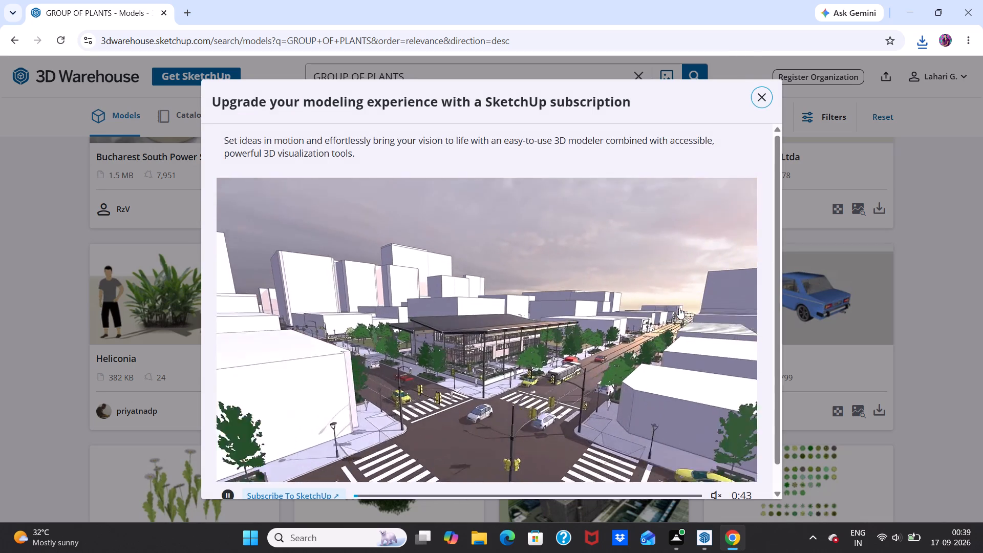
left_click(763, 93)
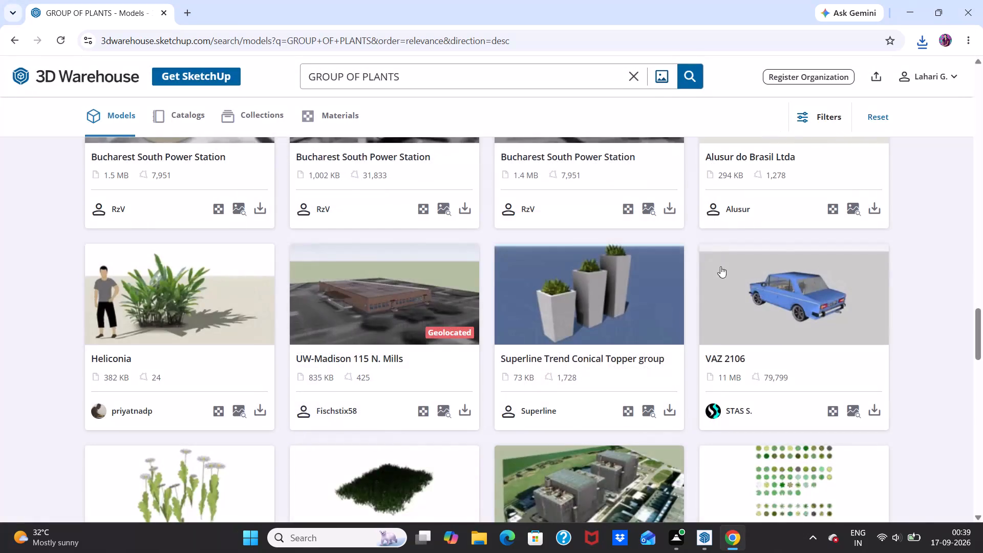
Look through the remaining GROUP OF PLANTS results and back up to the first ones for planting that suits the entrance area.
scroll(724, 312, "down", 3)
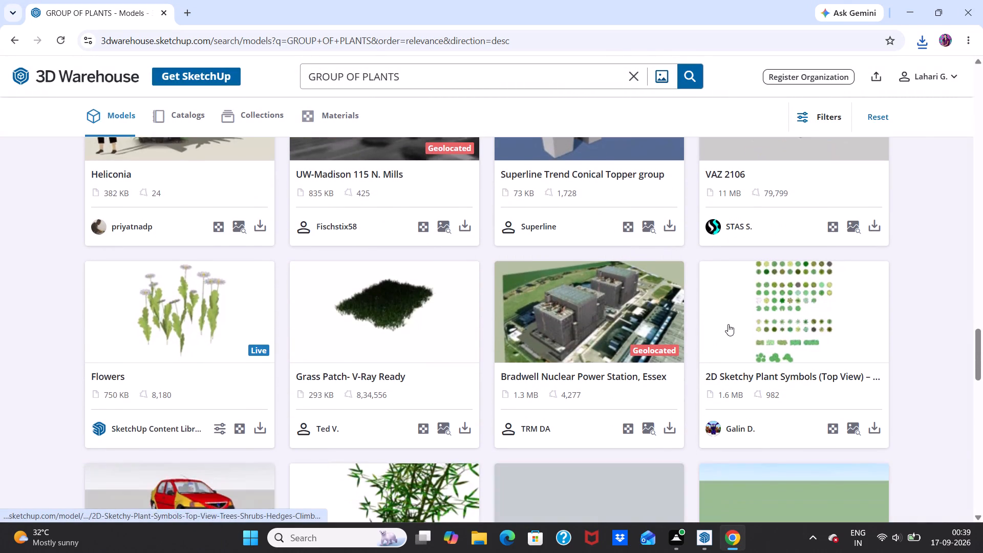
scroll(728, 324, "down", 1)
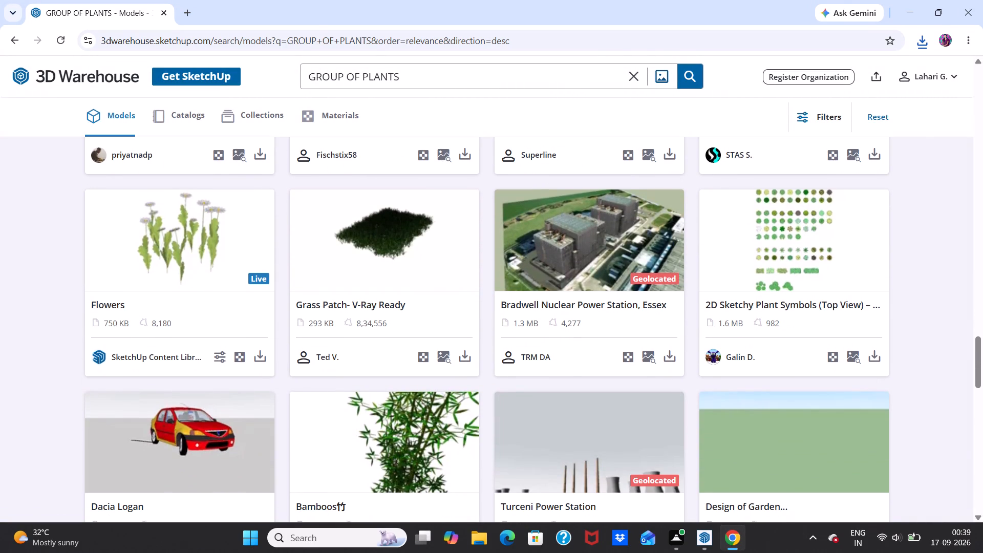
scroll(729, 330, "down", 4)
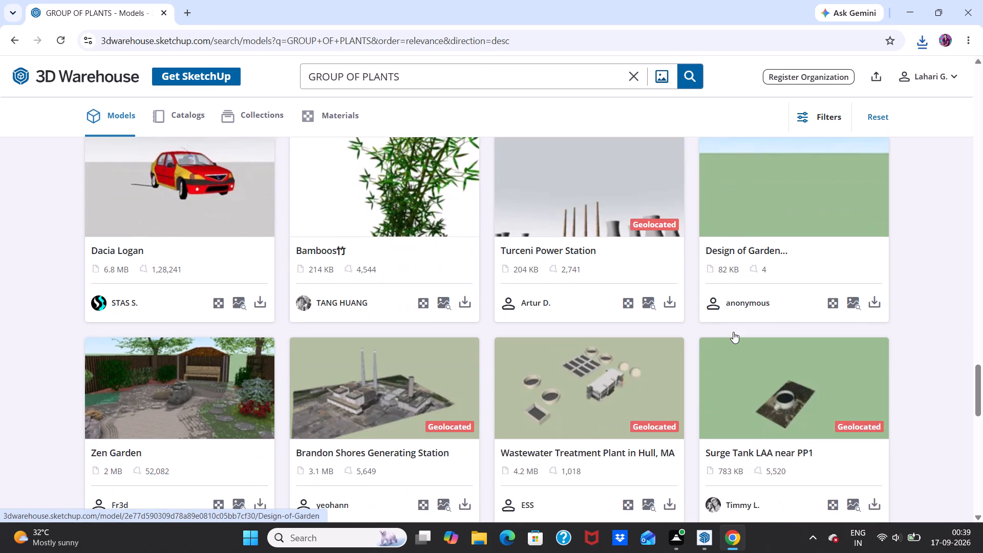
scroll(733, 332, "down", 8)
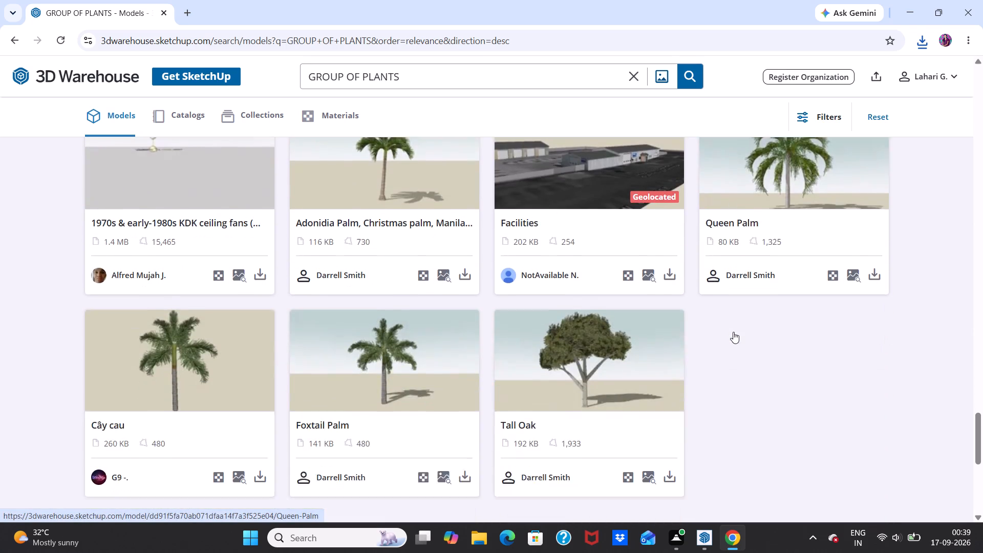
scroll(733, 332, "down", 2)
scroll(733, 332, "up", 10)
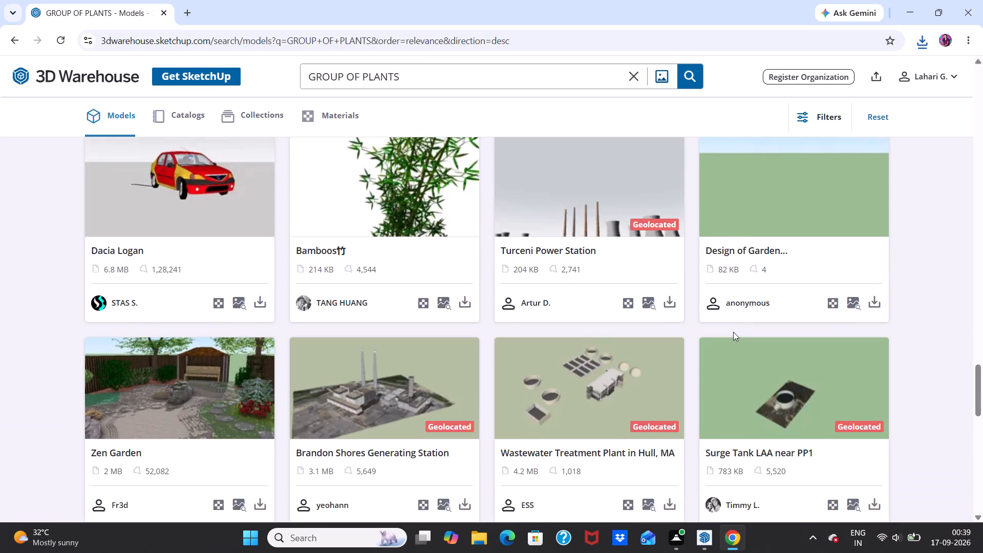
scroll(733, 332, "up", 9)
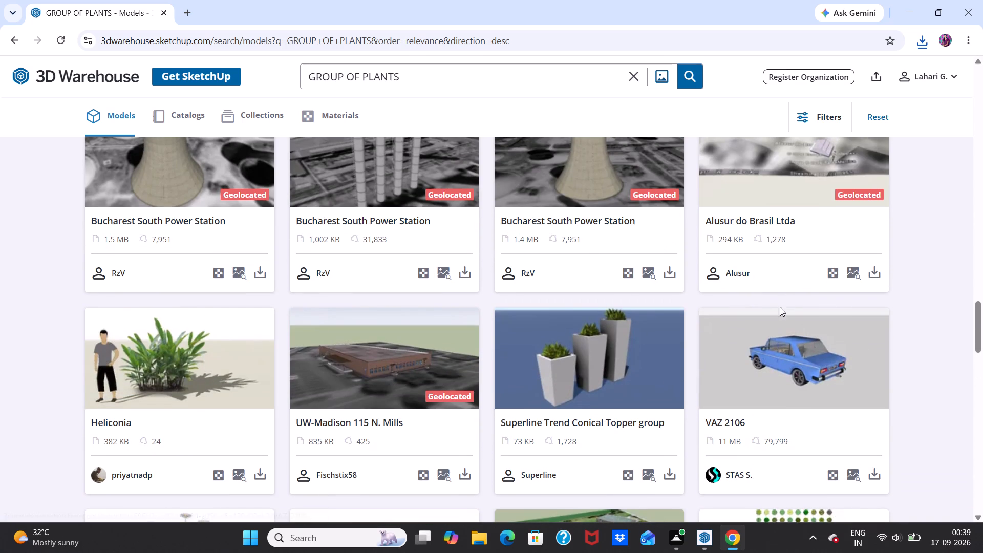
scroll(625, 334, "up", 2)
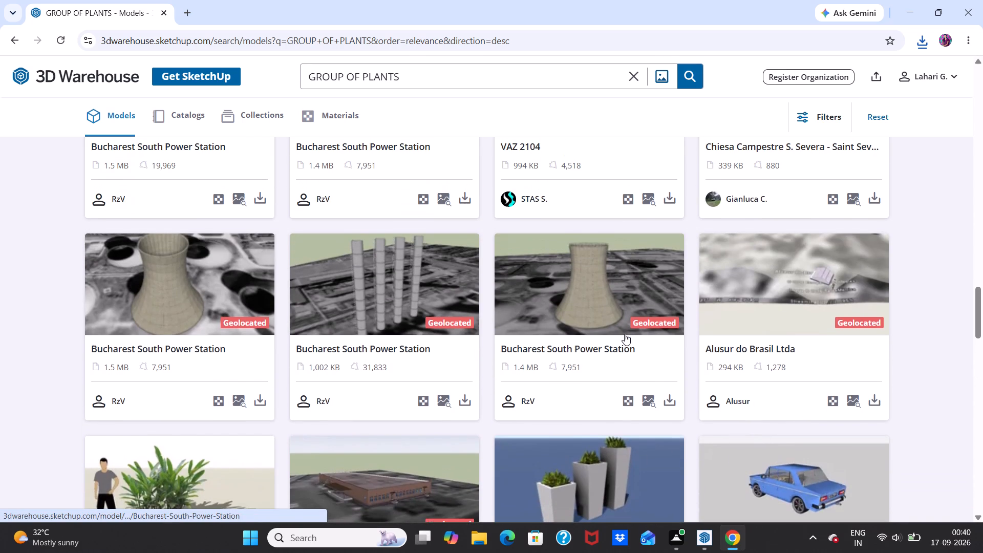
scroll(625, 334, "up", 9)
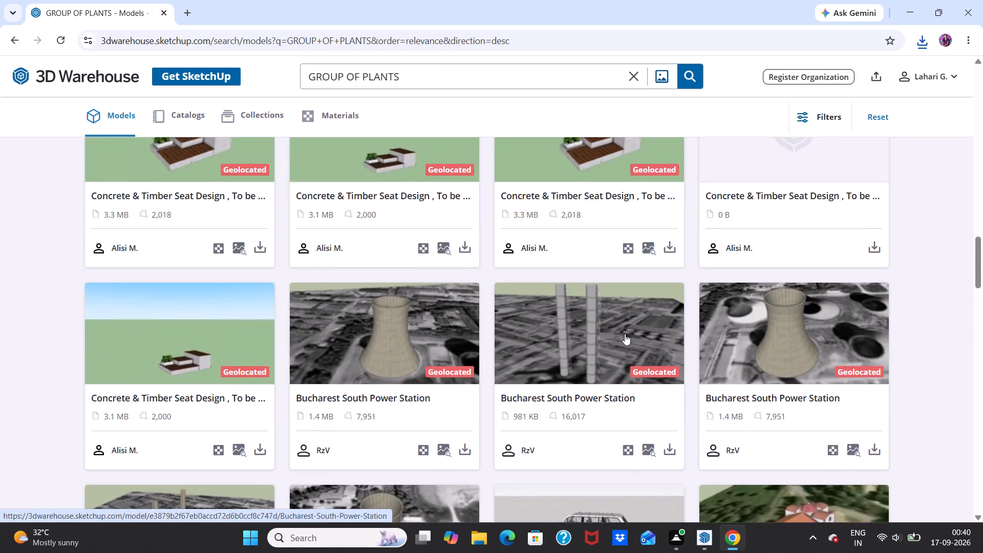
scroll(625, 334, "up", 10)
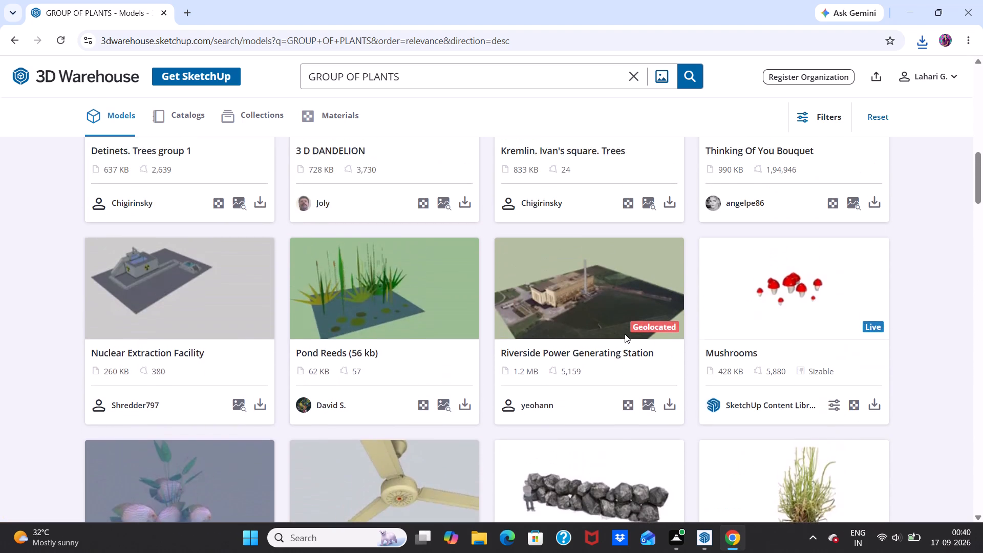
scroll(625, 334, "up", 5)
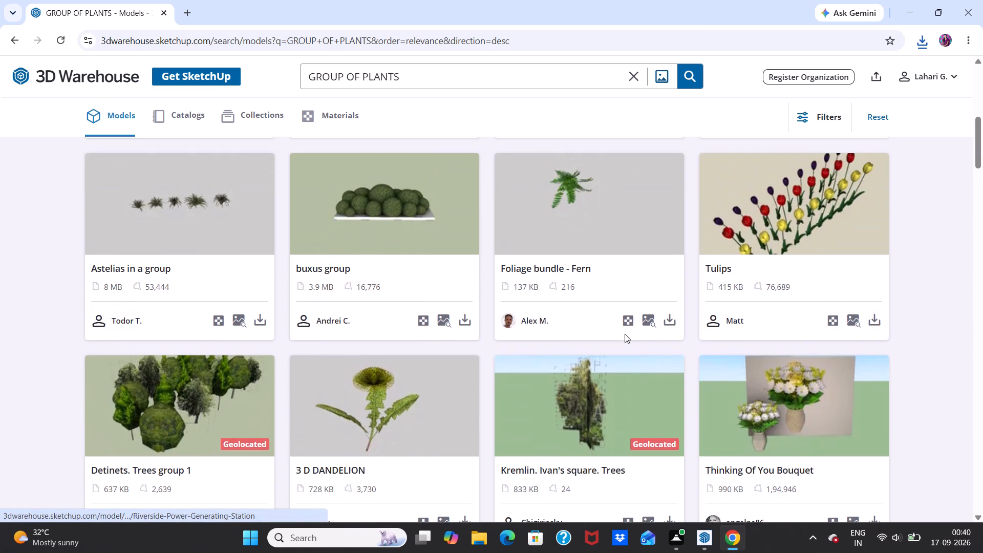
scroll(625, 334, "up", 2)
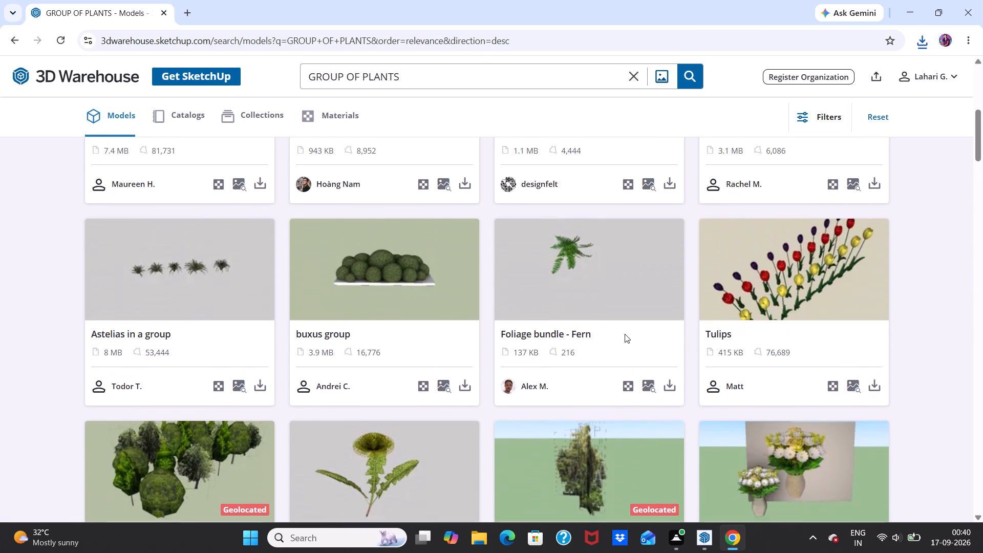
scroll(625, 334, "up", 3)
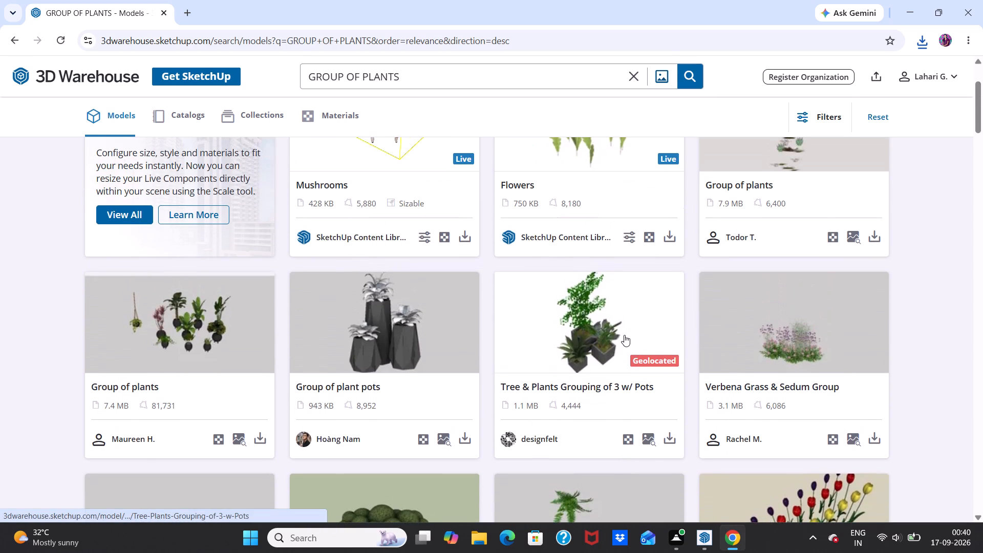
scroll(630, 348, "up", 1)
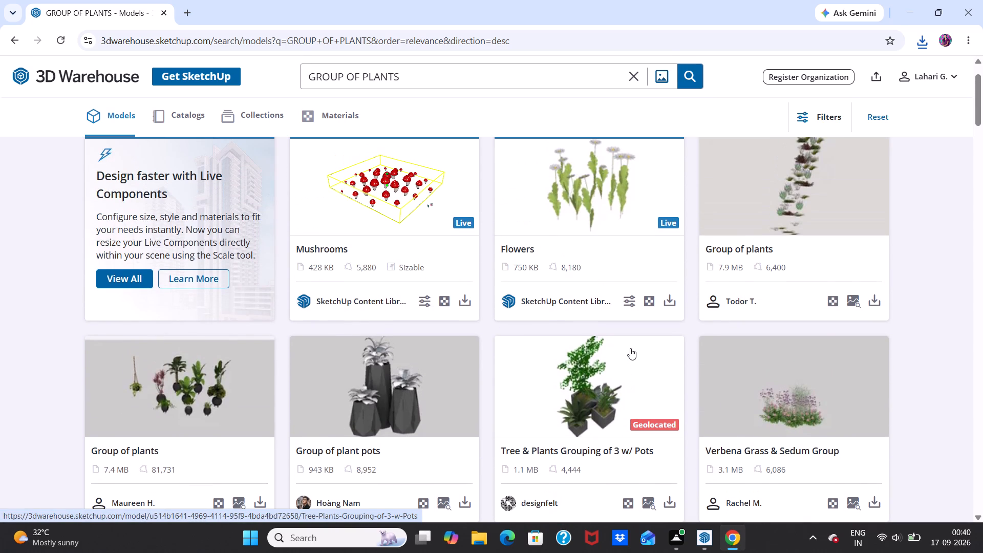
scroll(630, 348, "up", 2)
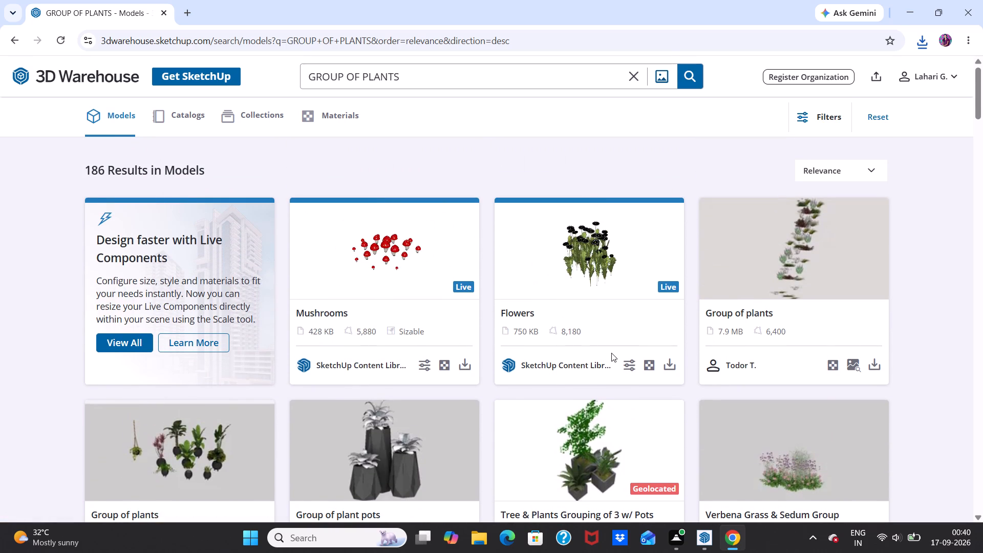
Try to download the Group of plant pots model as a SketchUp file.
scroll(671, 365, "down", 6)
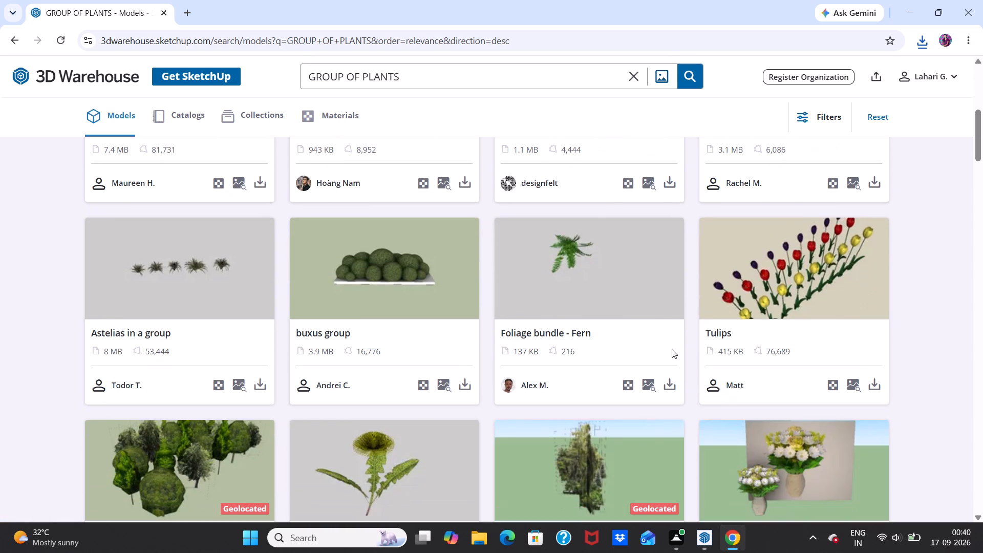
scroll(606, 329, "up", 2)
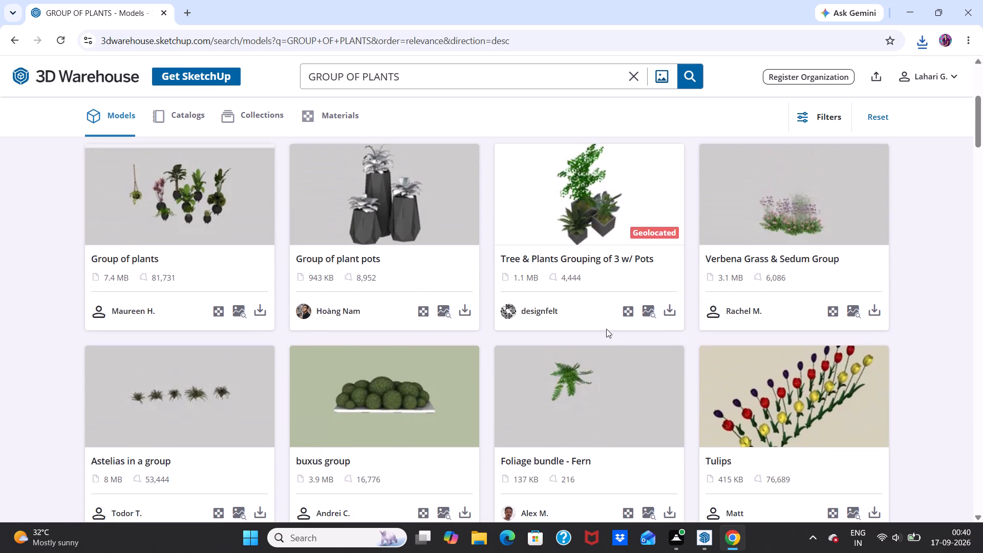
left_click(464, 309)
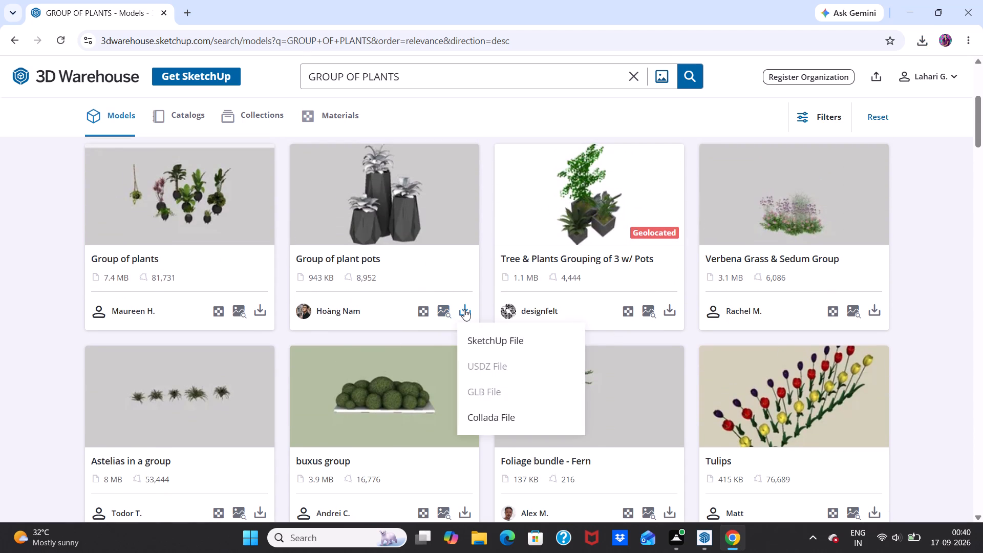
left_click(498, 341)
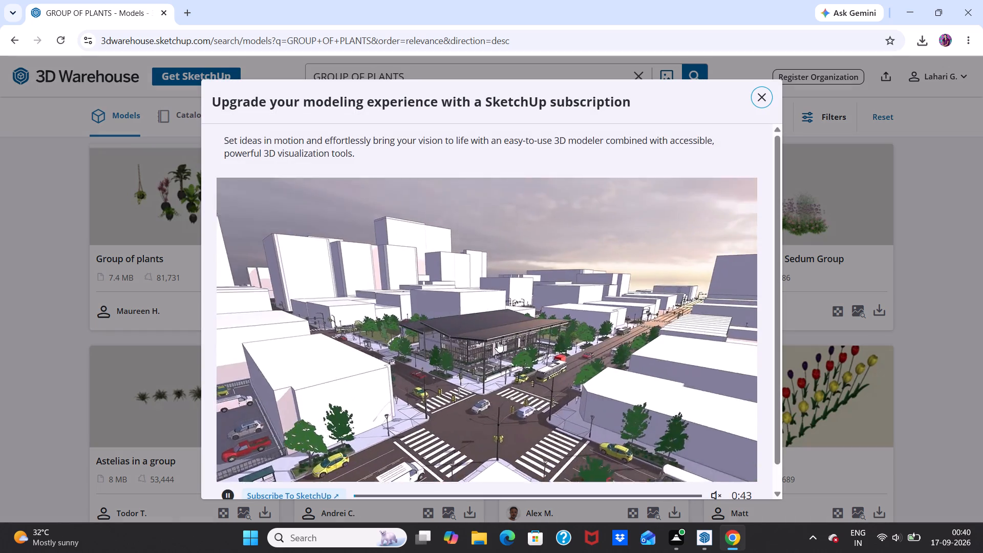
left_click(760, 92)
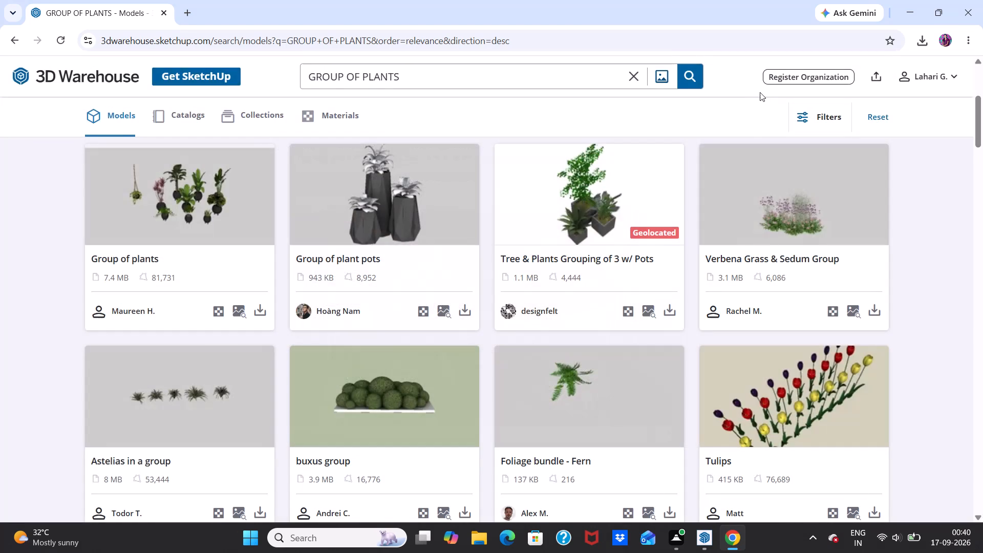
Close the browser, import the downloaded sledgegarden file into the SketchUp model and place it beside the entrance steps, along the wall below the window.
left_click(969, 0)
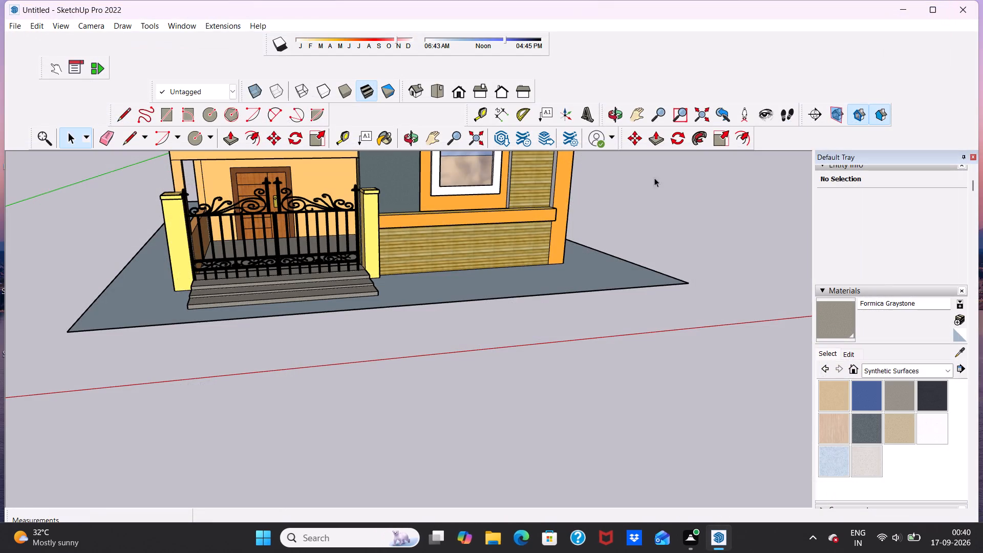
left_click(17, 19)
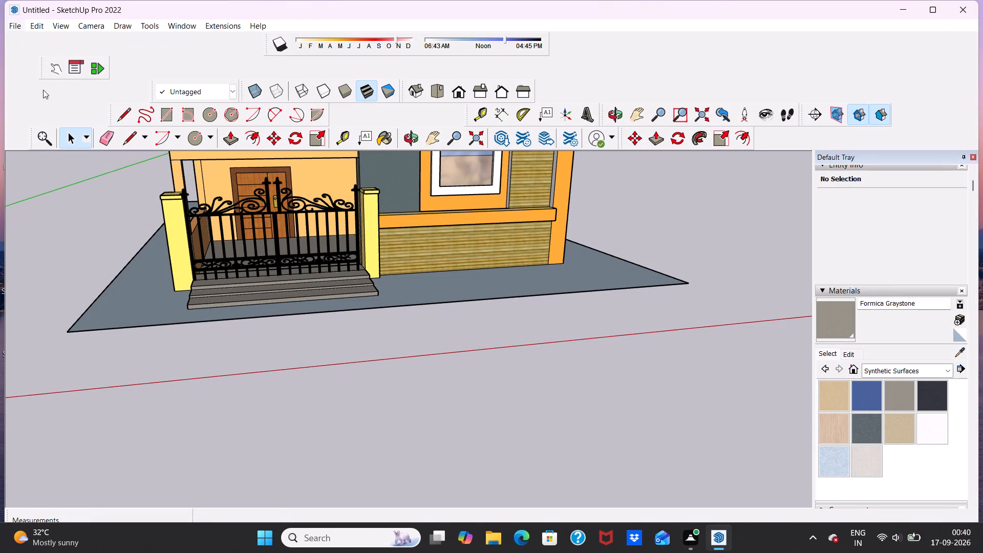
left_click(21, 26)
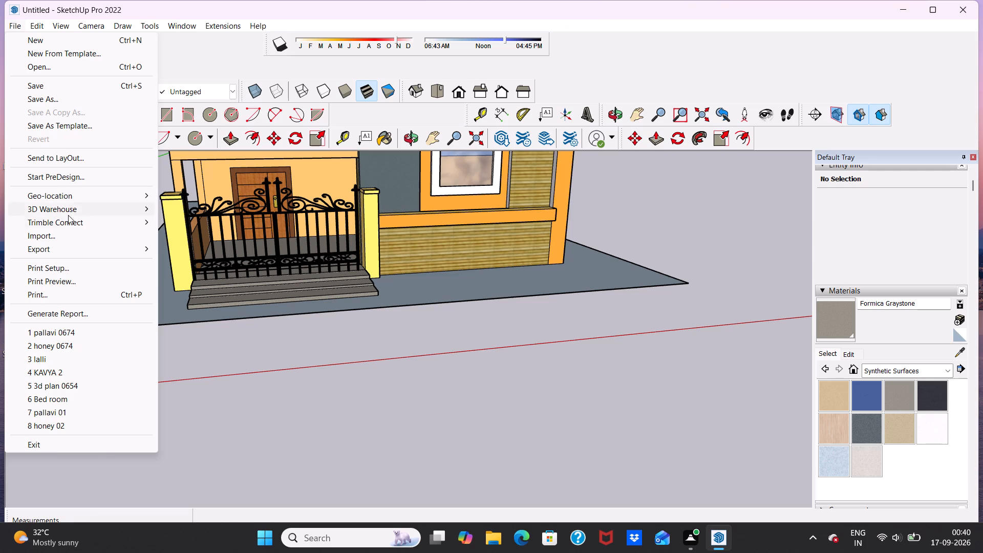
left_click(72, 235)
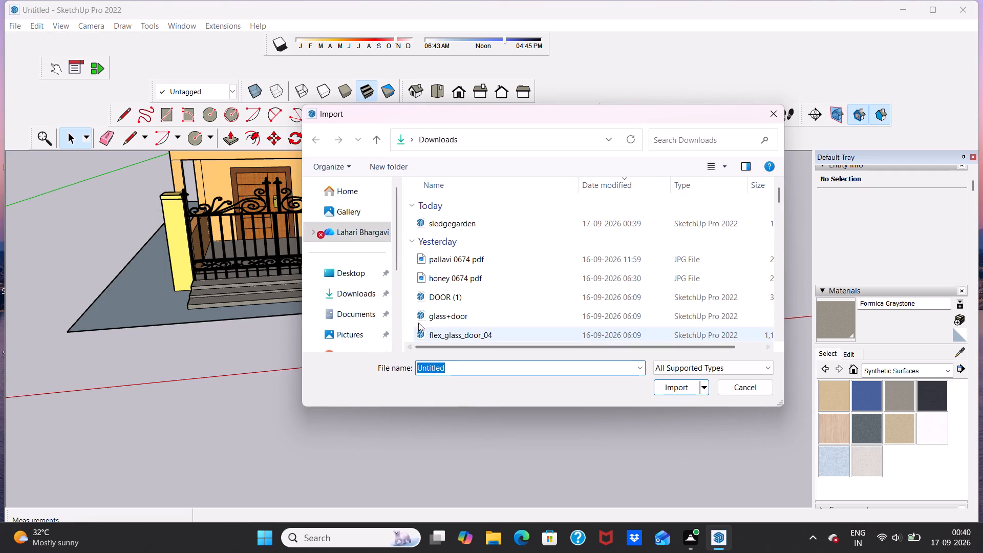
left_click(478, 227)
left_click(678, 387)
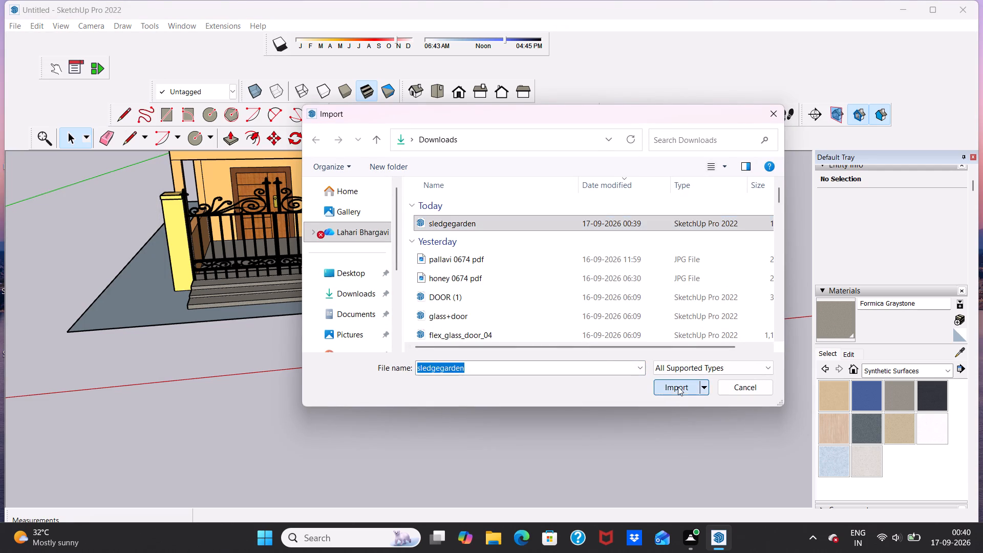
left_click(603, 328)
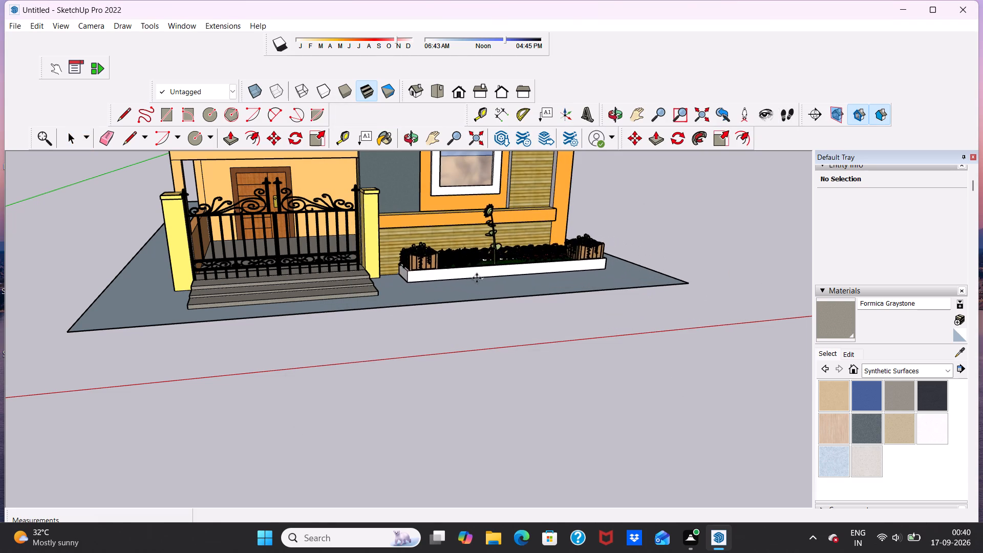
scroll(473, 286, "up", 16)
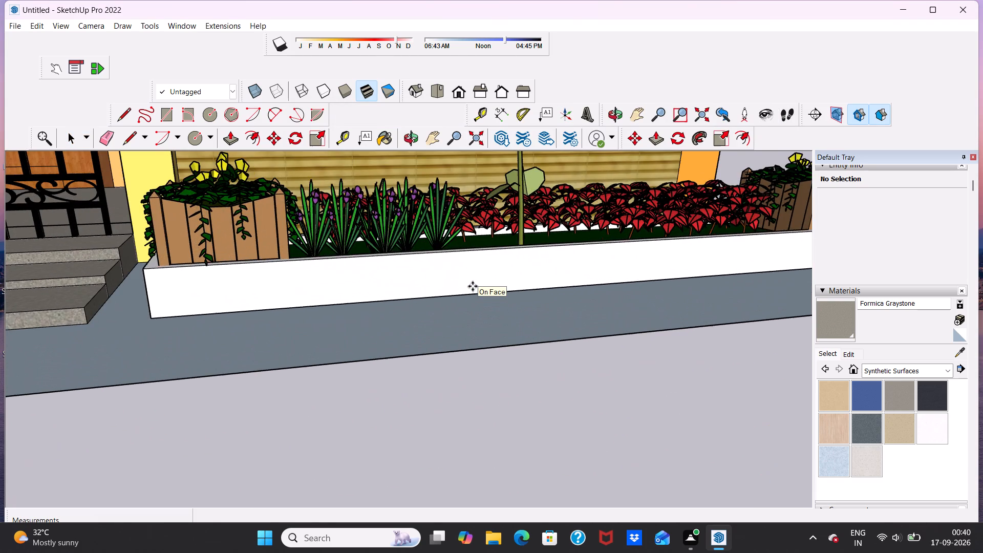
left_click(443, 282)
scroll(443, 282, "down", 6)
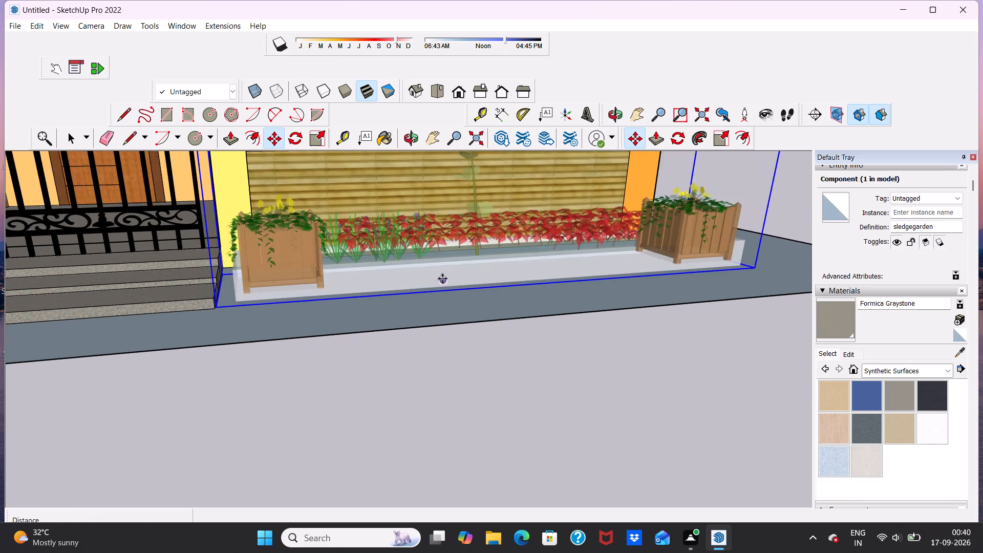
scroll(442, 278, "down", 5)
scroll(495, 277, "up", 4)
left_click(549, 392)
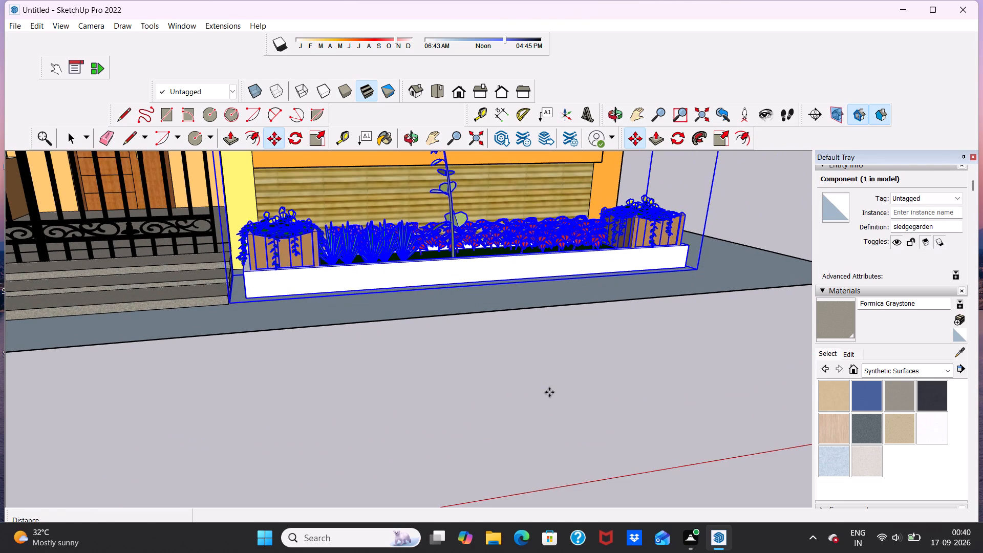
key("space")
left_click(549, 392)
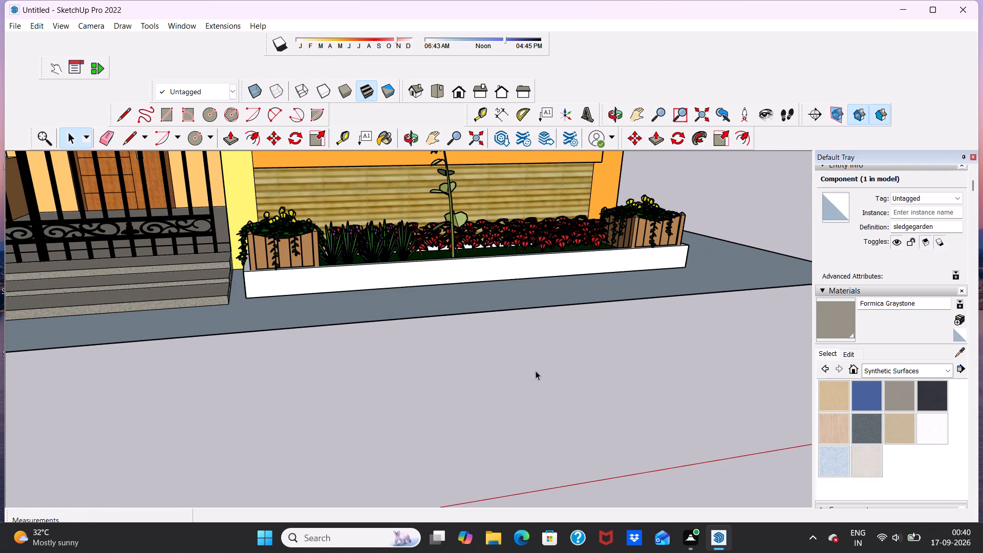
Select the sledgegarden flower bed in front of the wood-clad wall beside the entrance steps.
scroll(464, 246, "up", 4)
scroll(464, 246, "down", 7)
middle_click_drag(483, 266, 448, 388)
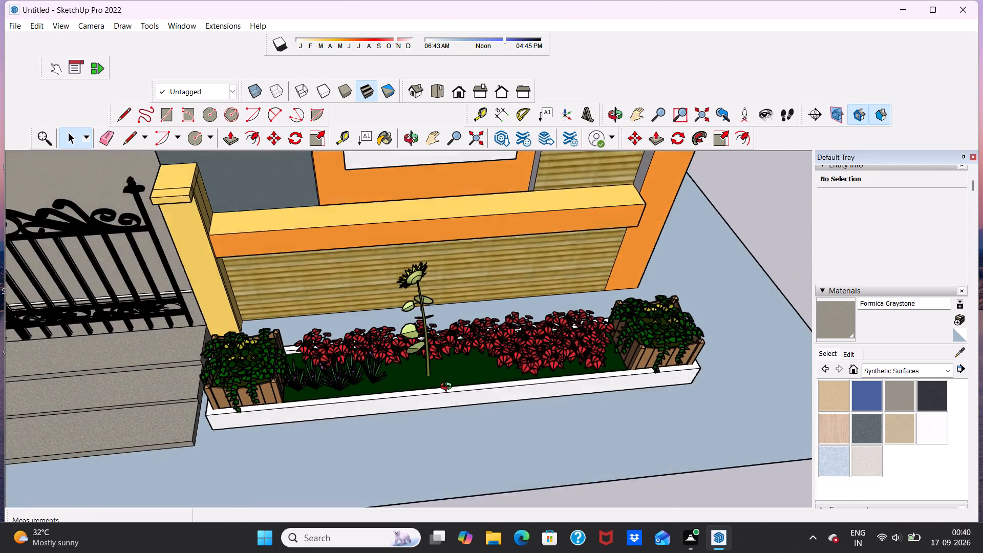
middle_click_drag(448, 388, 446, 394)
left_click(493, 389)
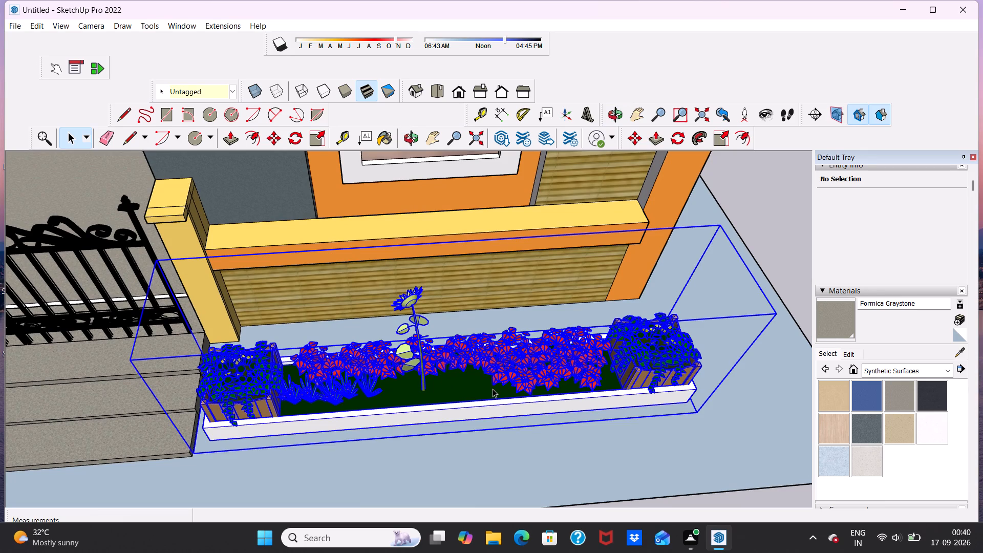
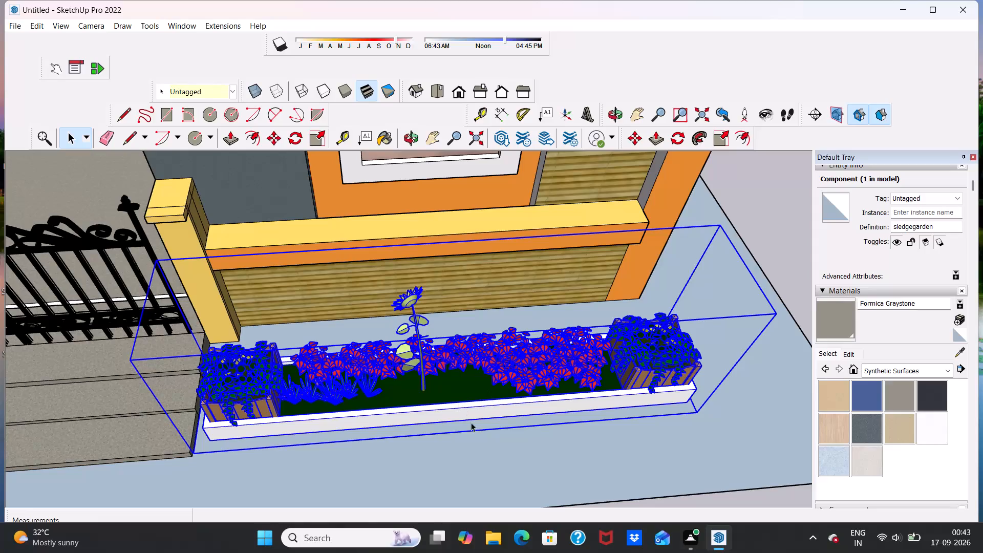
Scale the sledgegarden flower bed in depth and height by about 1.78 and 0.85 toward the front wall.
middle_click_drag(513, 440, 452, 434)
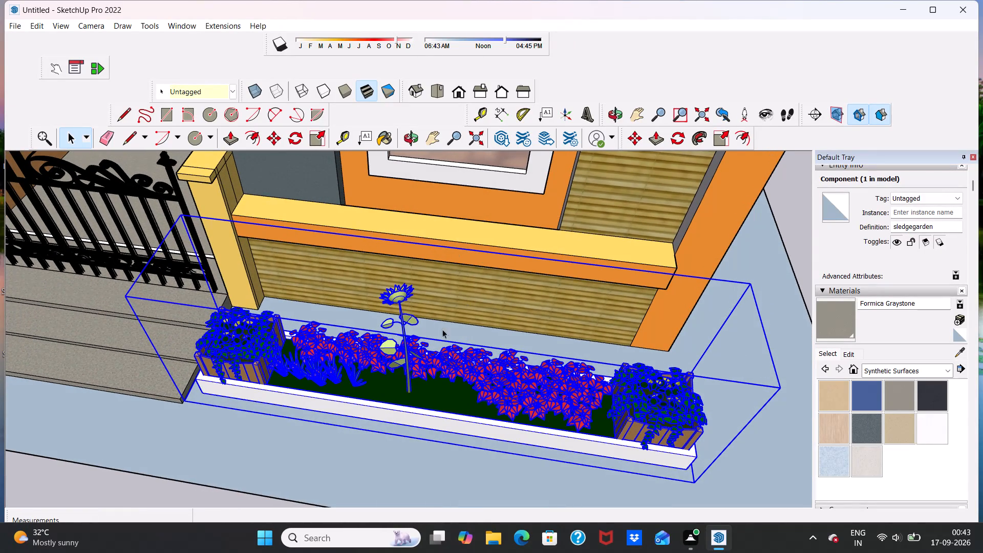
middle_click_drag(437, 352, 478, 350)
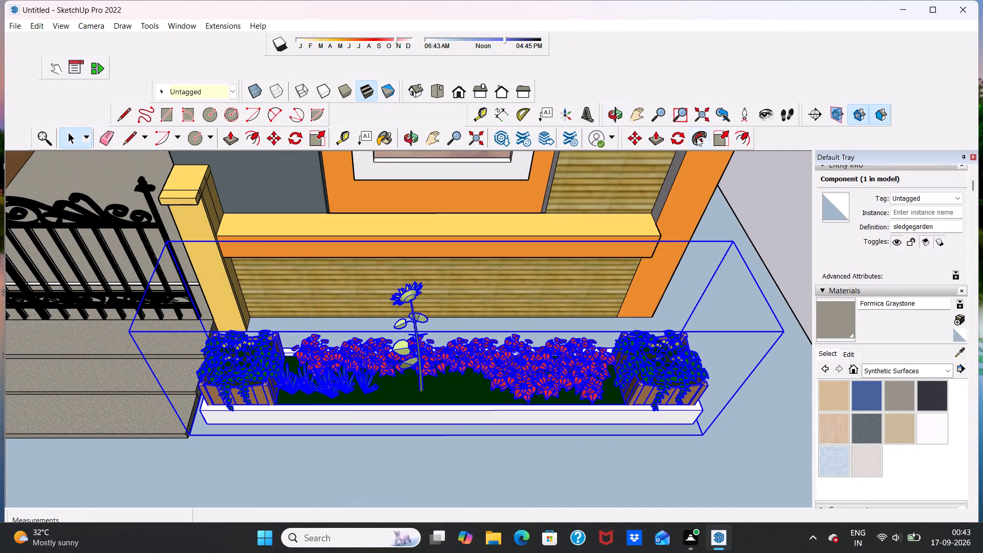
left_click(720, 135)
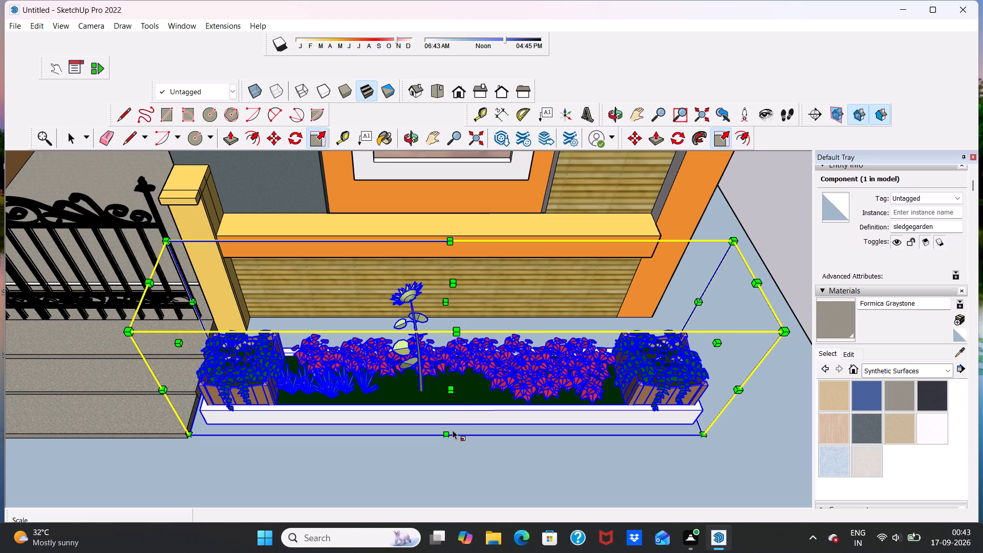
left_click(447, 244)
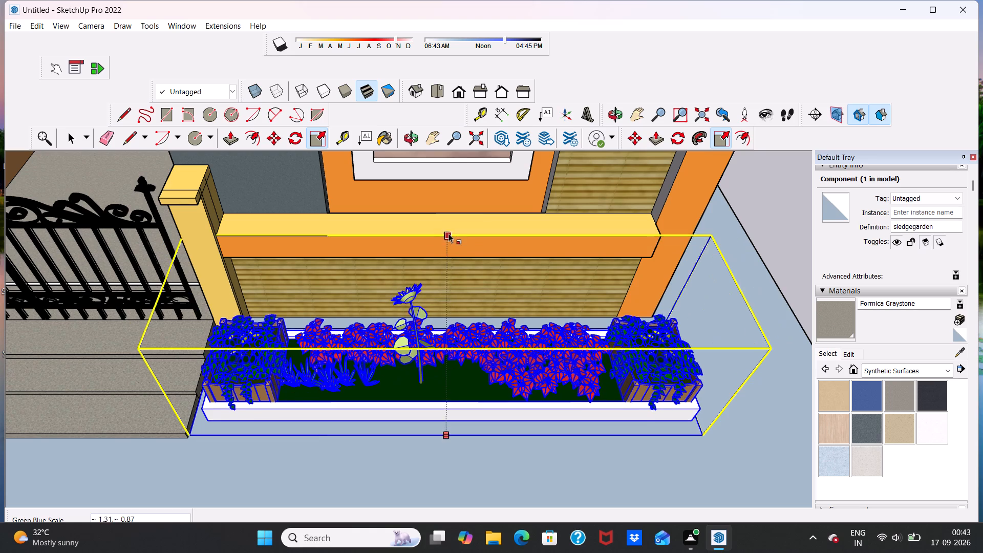
left_click(463, 206)
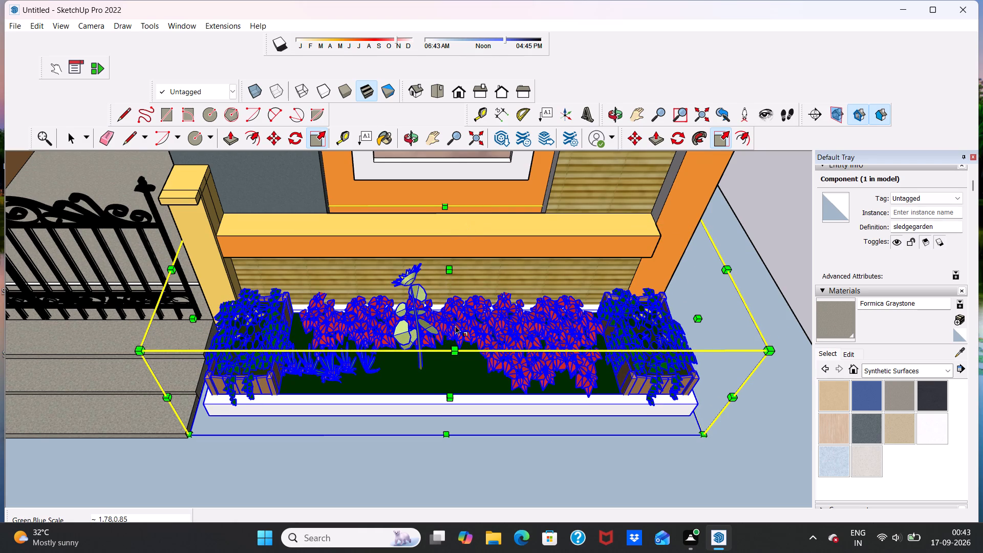
scroll(481, 351, "down", 4)
scroll(484, 420, "up", 3)
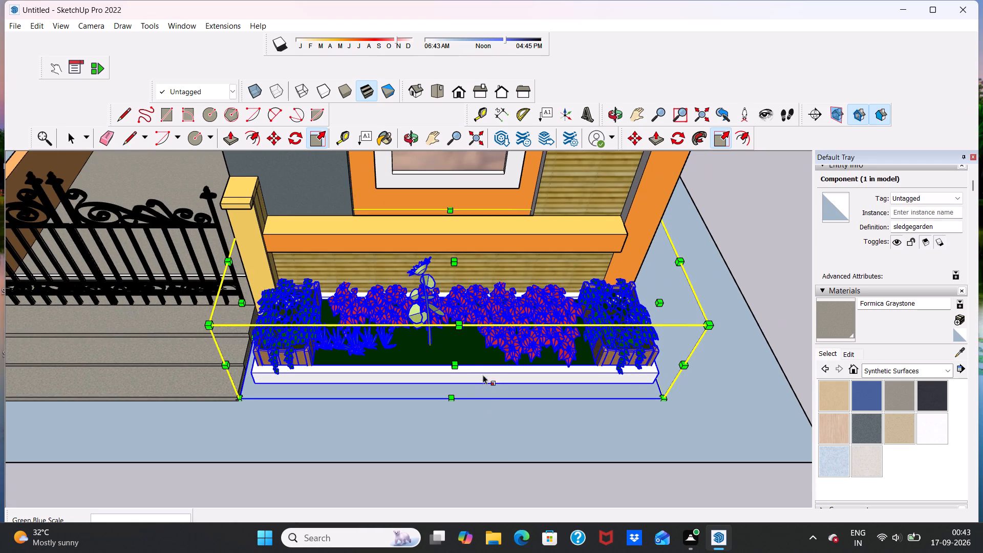
scroll(478, 360, "down", 9)
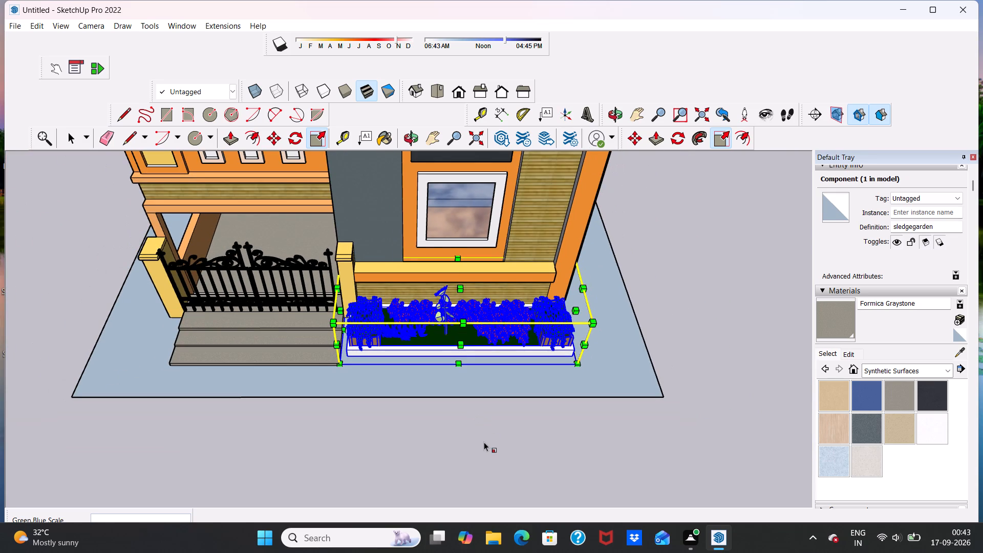
key("space")
left_click(486, 425)
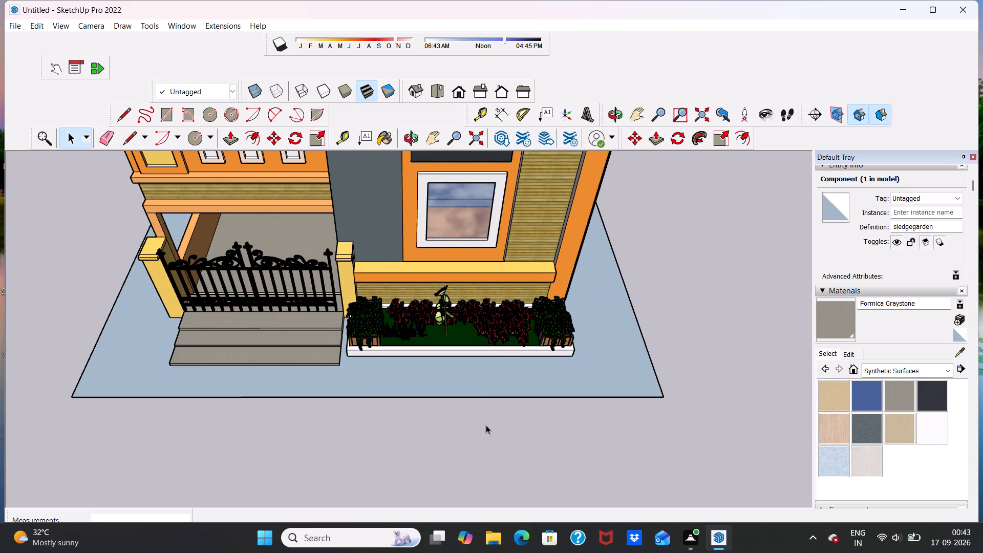
Examine the resized flower bed's fit against the front wall, steps and gate from several angles.
scroll(415, 306, "up", 11)
middle_click_drag(416, 342, 405, 455)
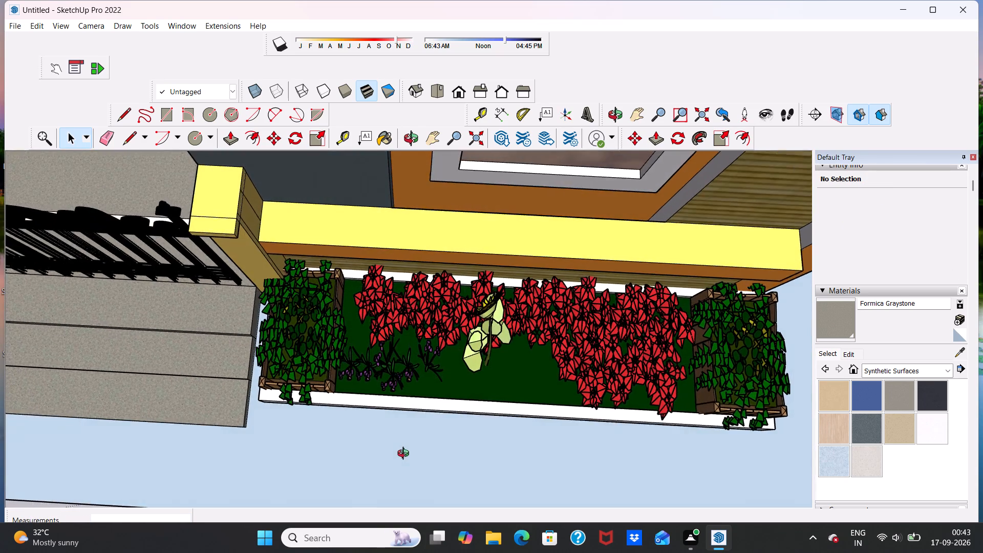
middle_click_drag(405, 455, 453, 316)
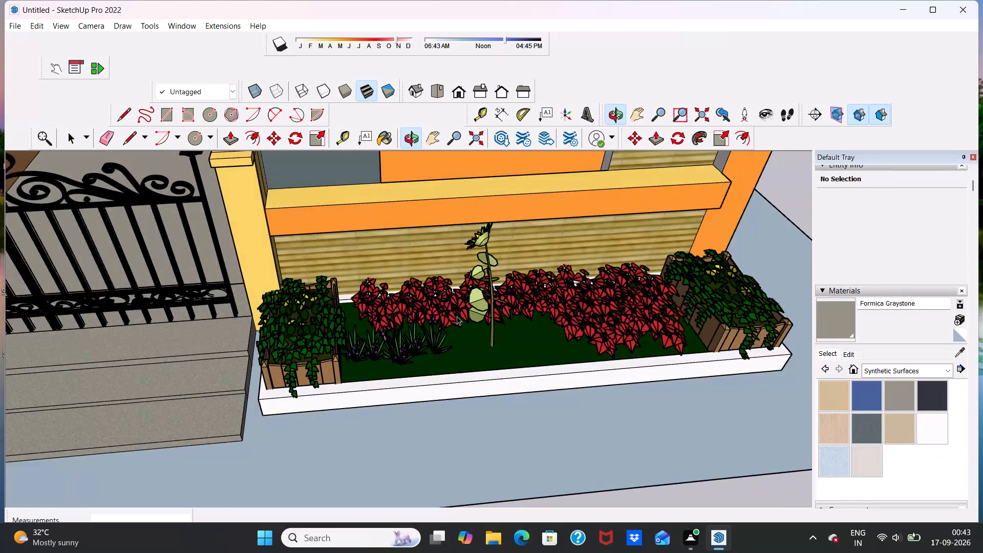
scroll(458, 316, "down", 18)
middle_click_drag(448, 356, 438, 304)
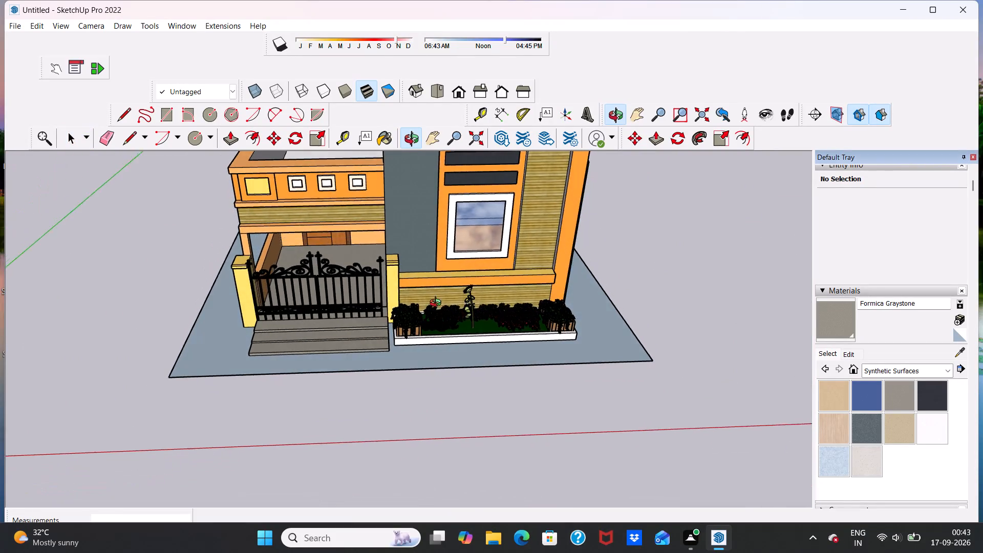
middle_click_drag(438, 304, 440, 297)
scroll(430, 342, "up", 14)
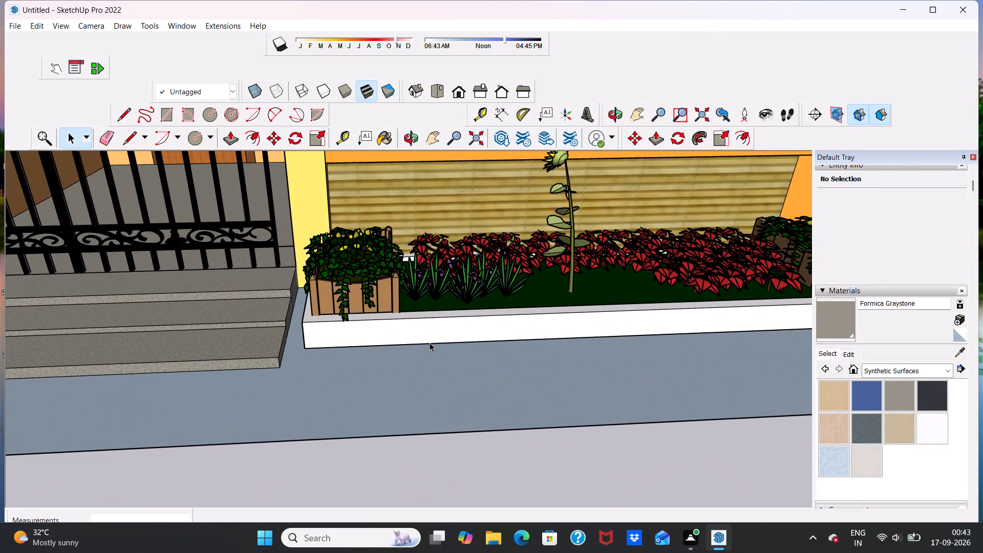
scroll(430, 343, "down", 13)
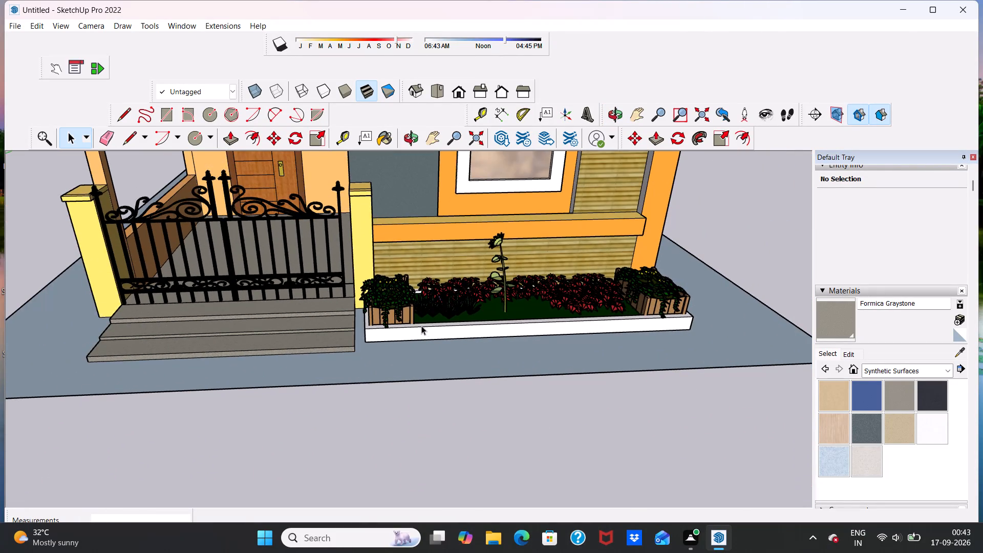
scroll(405, 335, "up", 5)
scroll(360, 315, "down", 2)
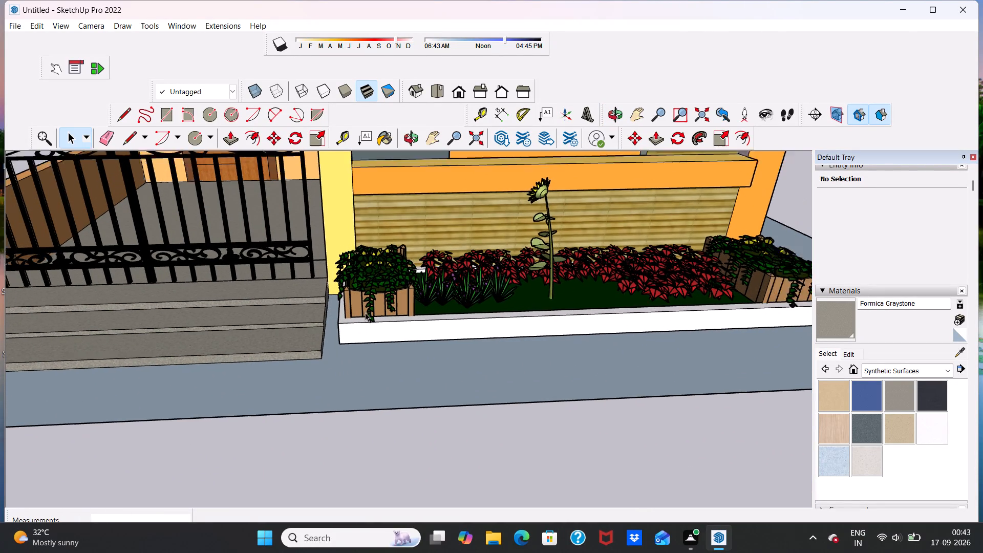
scroll(365, 312, "down", 6)
scroll(288, 327, "down", 4)
middle_click_drag(289, 319, 289, 322)
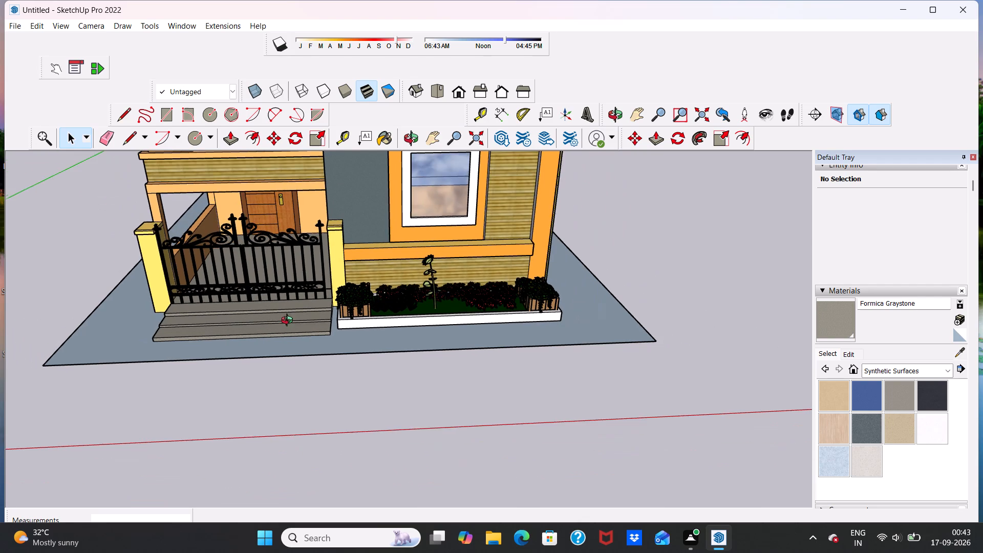
middle_click_drag(289, 322, 400, 331)
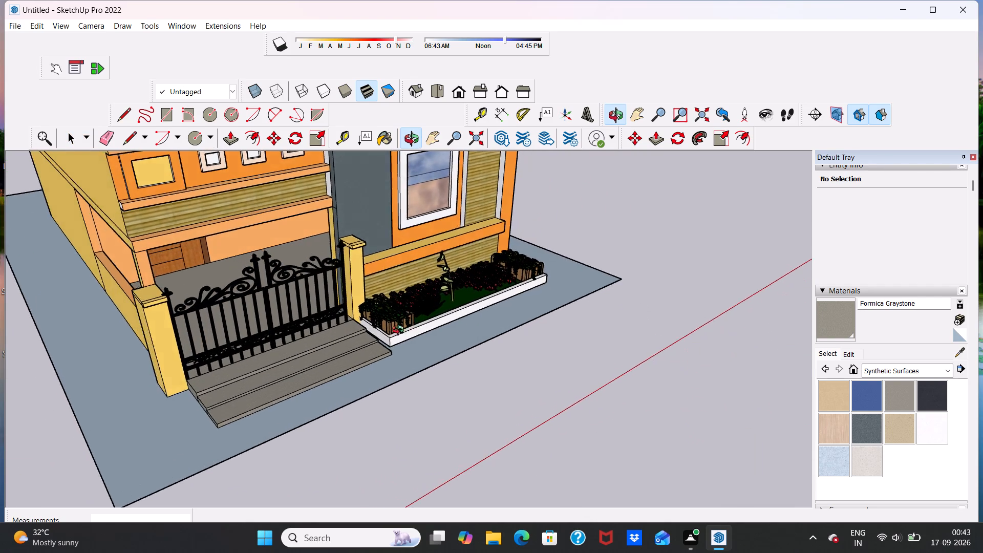
middle_click_drag(400, 331, 315, 323)
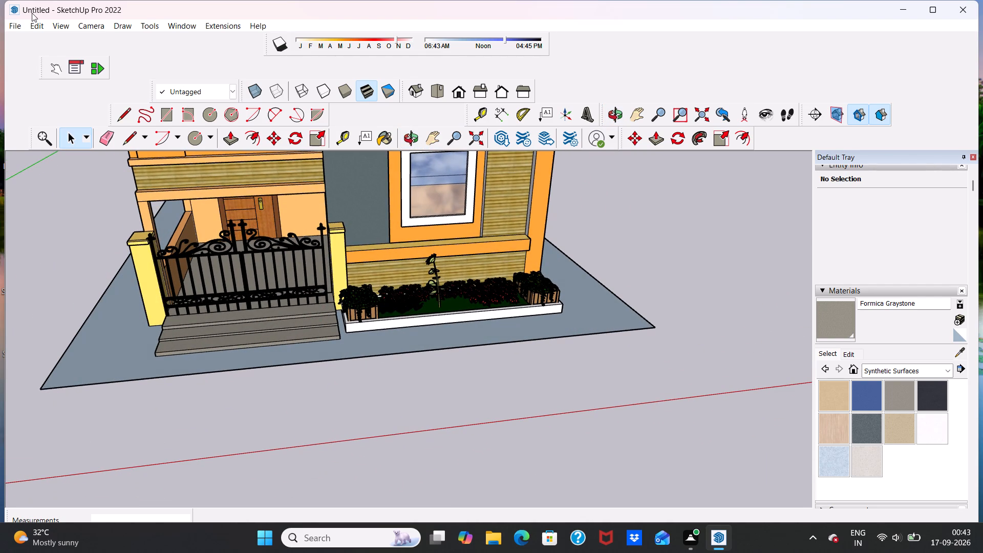
Import the planta+vaso model from the Downloads folder.
left_click(22, 25)
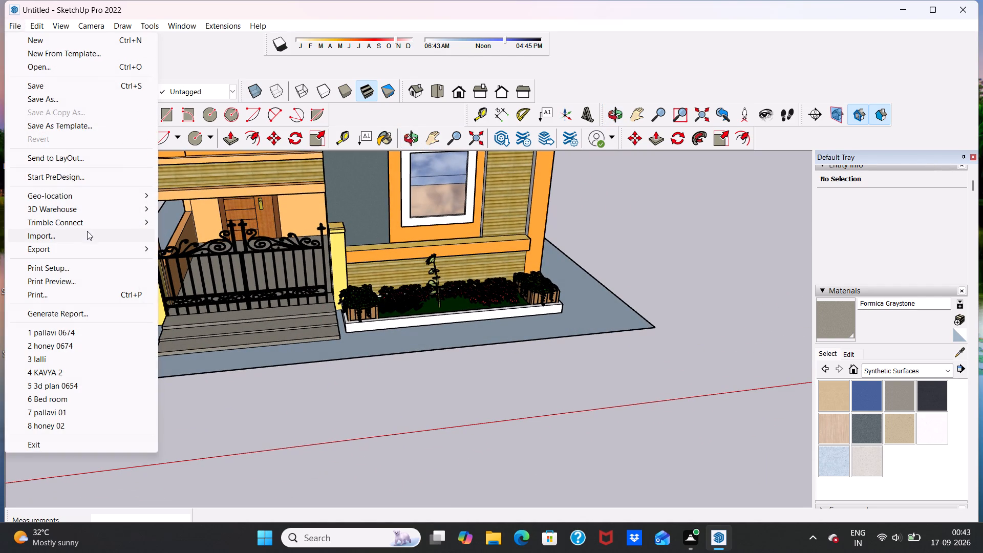
left_click(88, 232)
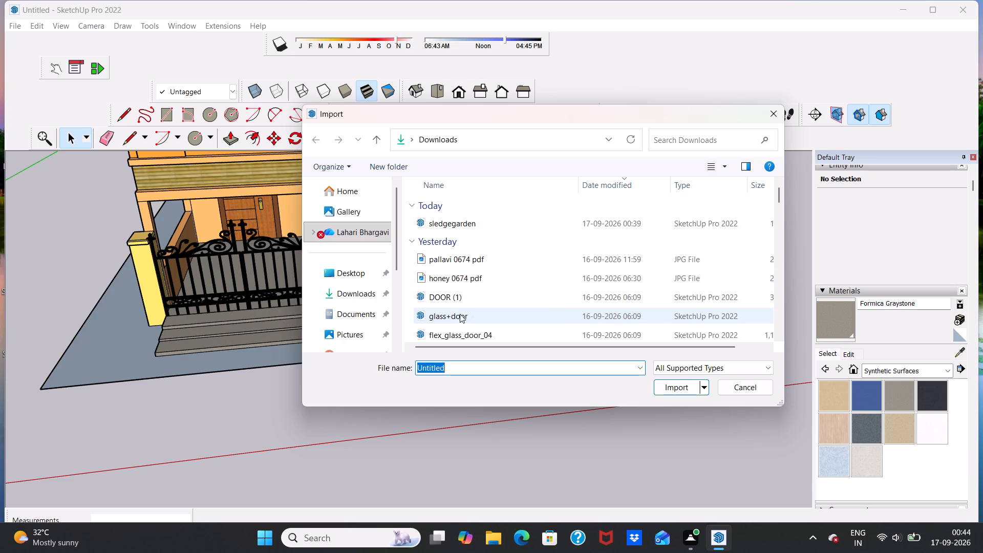
scroll(464, 309, "down", 4)
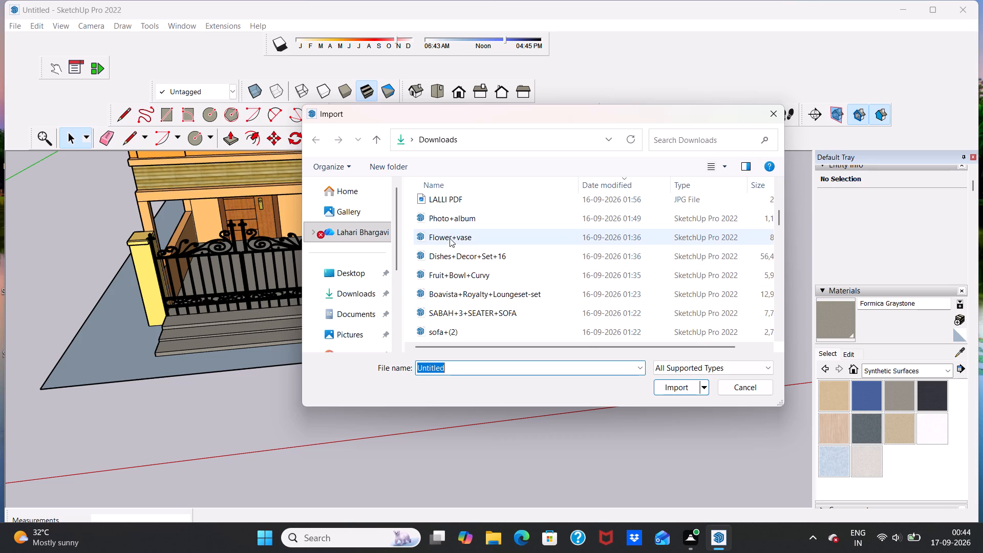
scroll(467, 293, "down", 1)
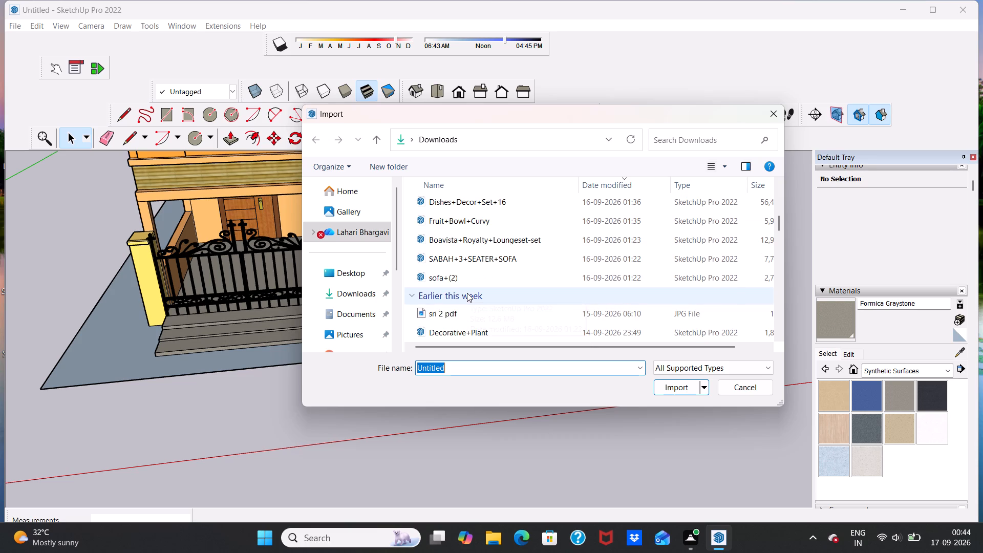
scroll(467, 293, "down", 1)
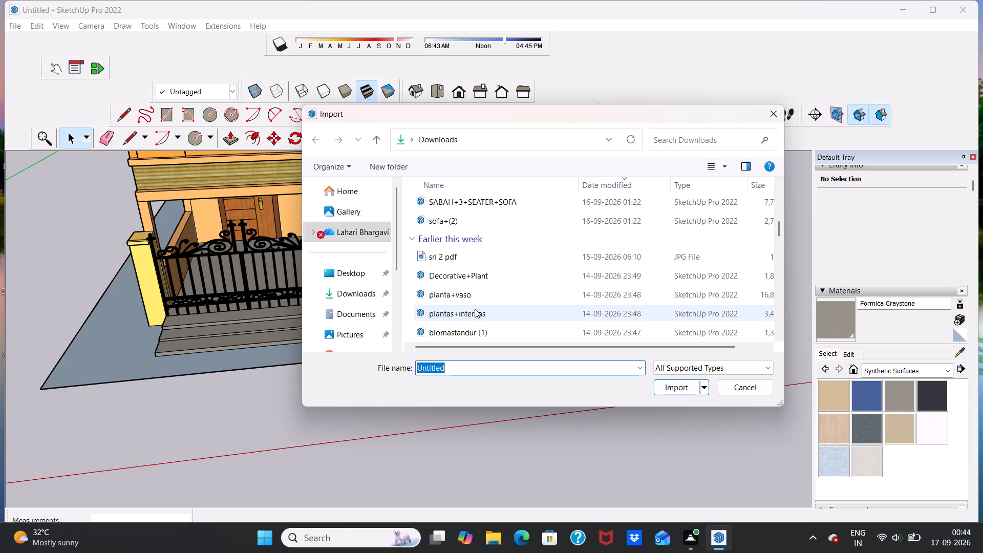
left_click(465, 297)
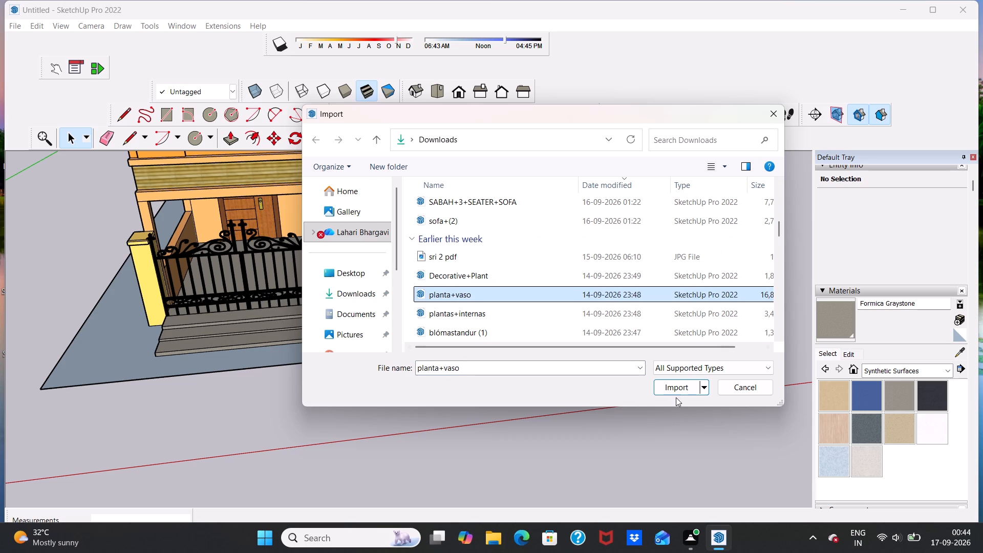
left_click(670, 387)
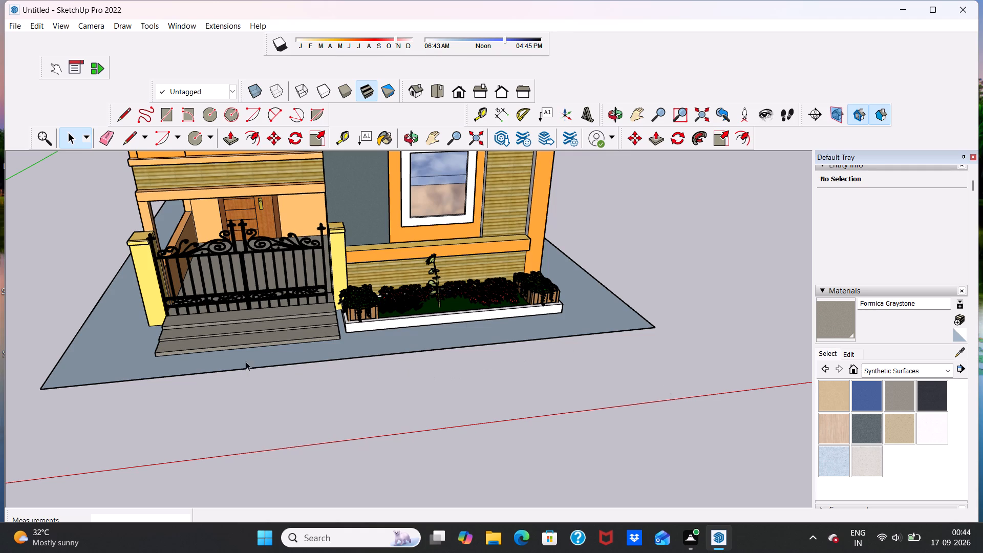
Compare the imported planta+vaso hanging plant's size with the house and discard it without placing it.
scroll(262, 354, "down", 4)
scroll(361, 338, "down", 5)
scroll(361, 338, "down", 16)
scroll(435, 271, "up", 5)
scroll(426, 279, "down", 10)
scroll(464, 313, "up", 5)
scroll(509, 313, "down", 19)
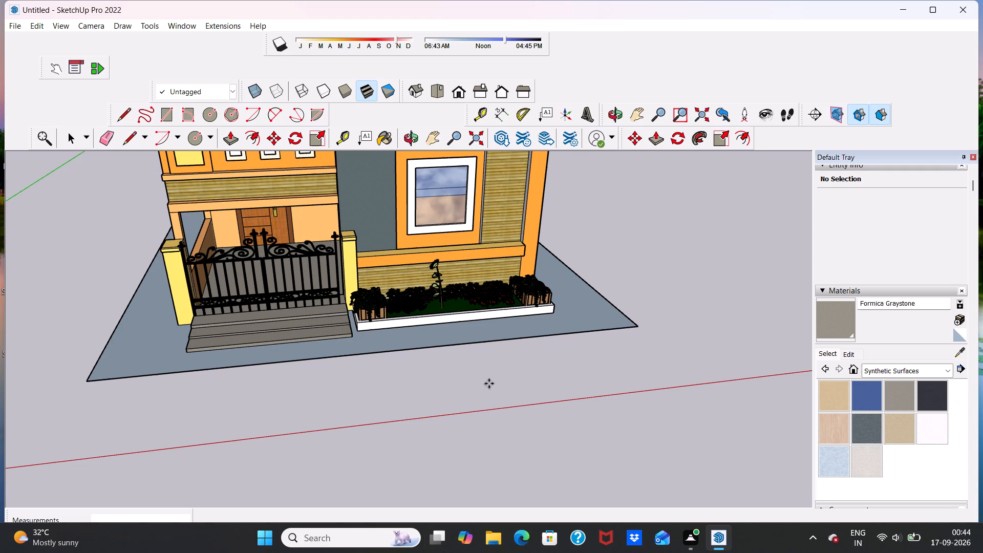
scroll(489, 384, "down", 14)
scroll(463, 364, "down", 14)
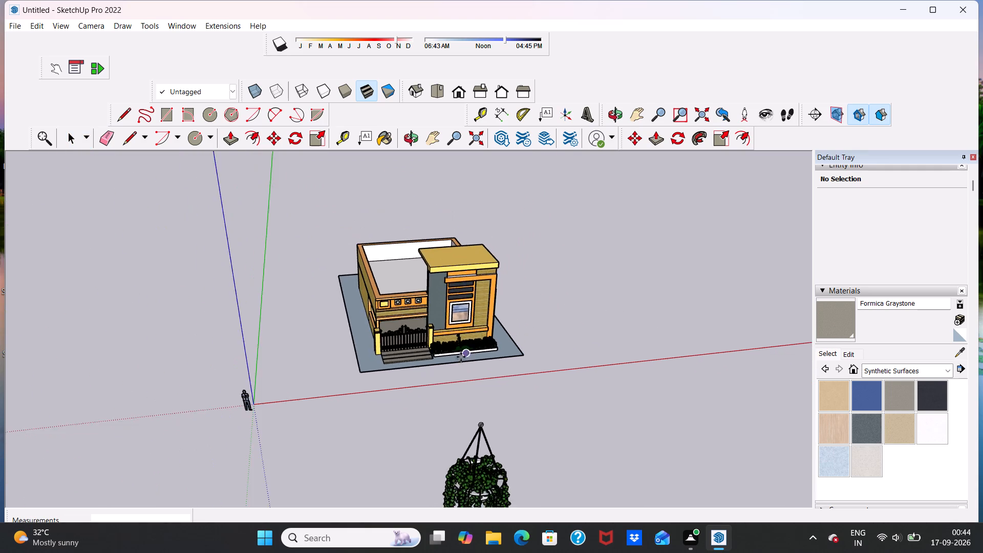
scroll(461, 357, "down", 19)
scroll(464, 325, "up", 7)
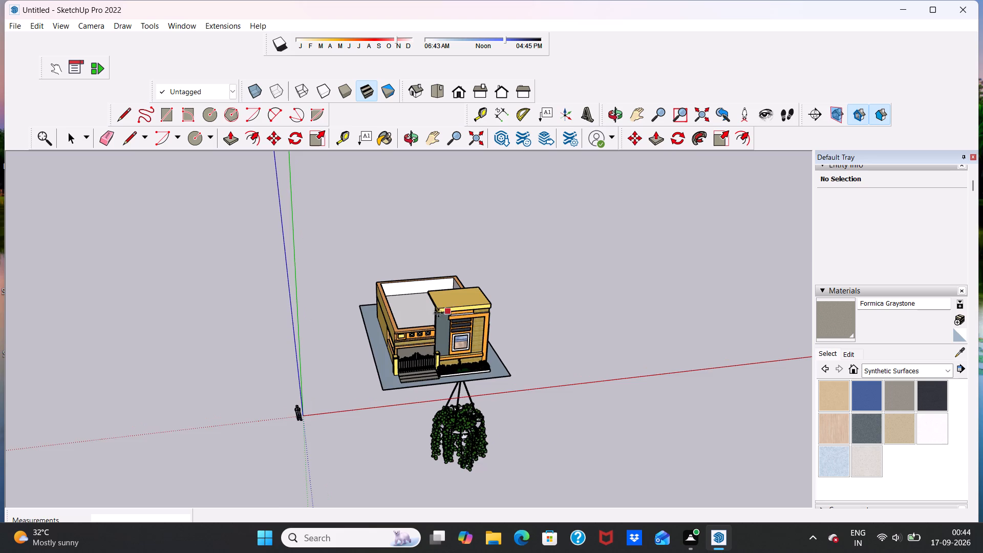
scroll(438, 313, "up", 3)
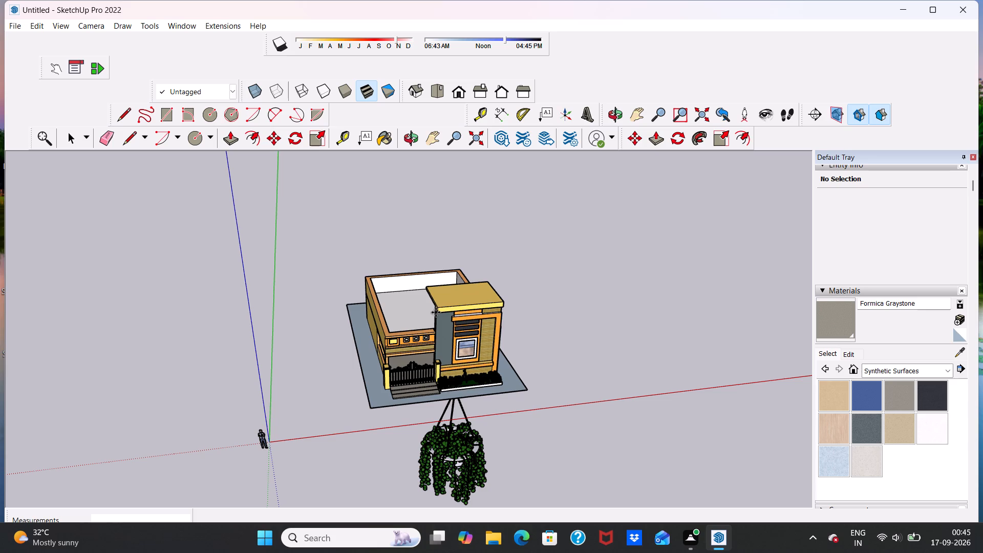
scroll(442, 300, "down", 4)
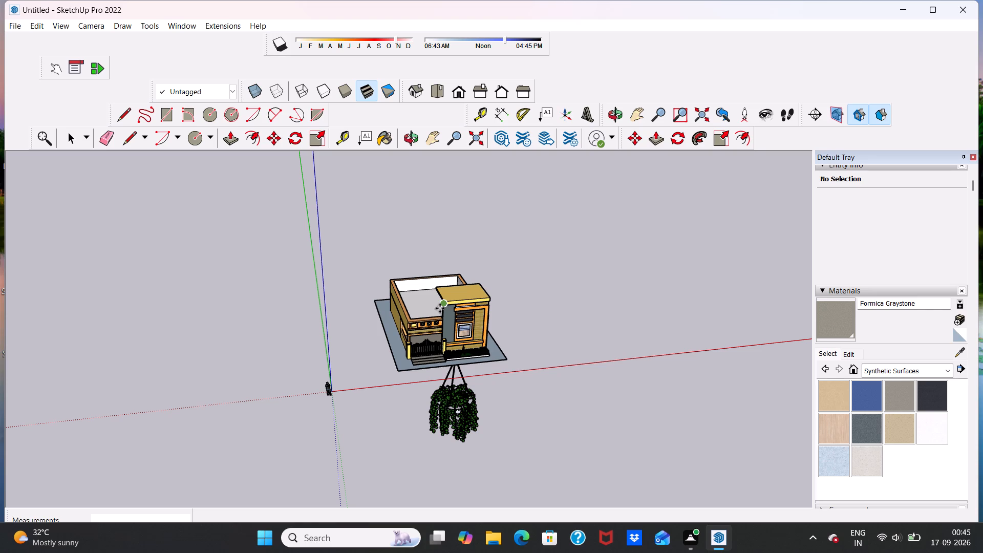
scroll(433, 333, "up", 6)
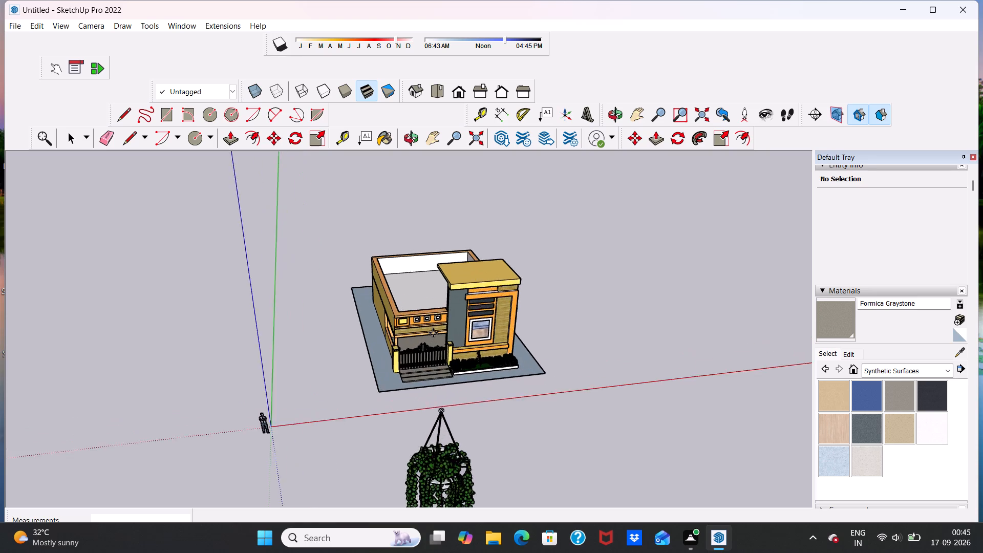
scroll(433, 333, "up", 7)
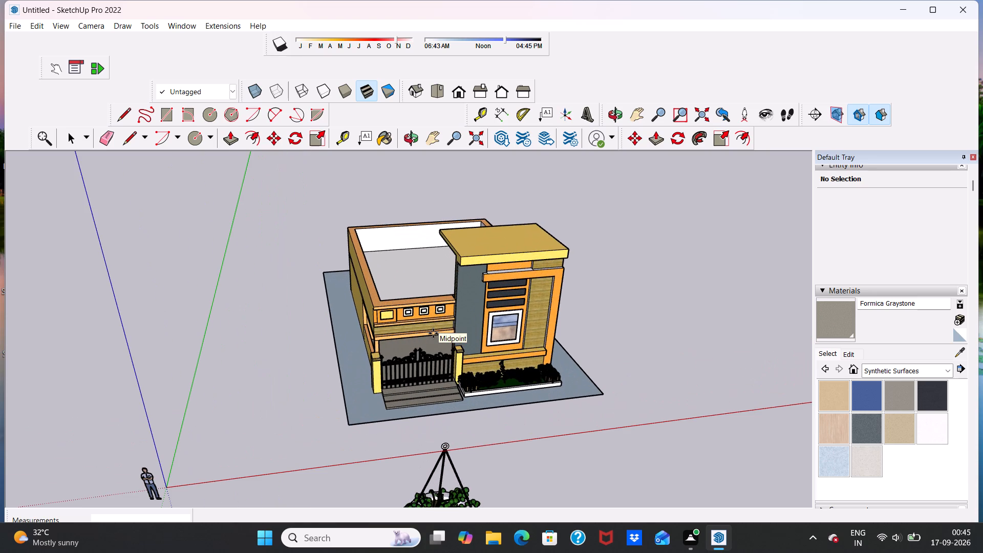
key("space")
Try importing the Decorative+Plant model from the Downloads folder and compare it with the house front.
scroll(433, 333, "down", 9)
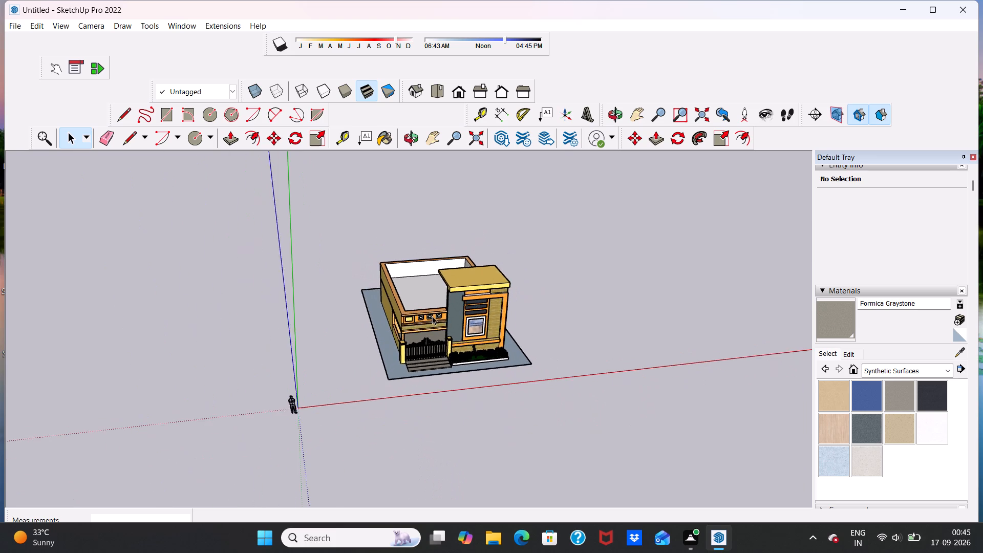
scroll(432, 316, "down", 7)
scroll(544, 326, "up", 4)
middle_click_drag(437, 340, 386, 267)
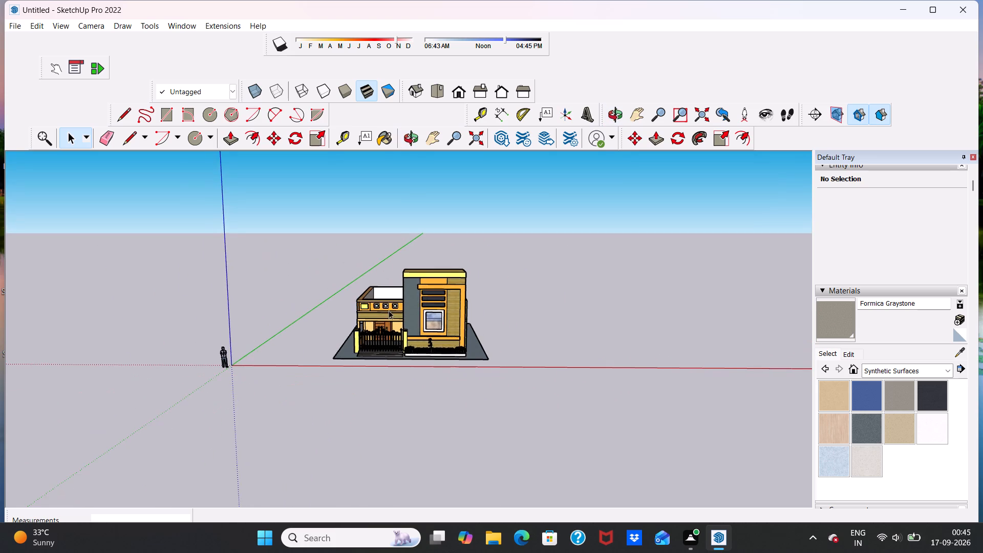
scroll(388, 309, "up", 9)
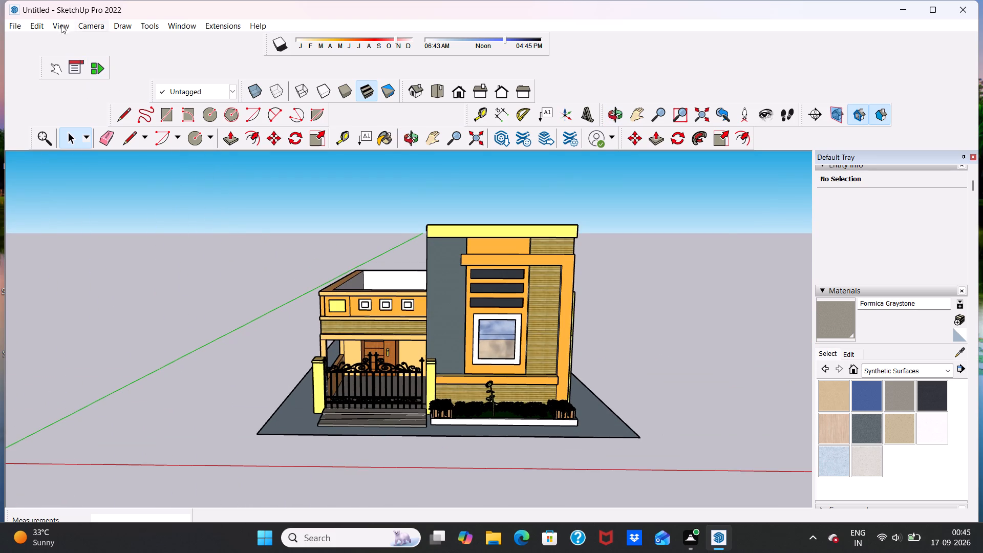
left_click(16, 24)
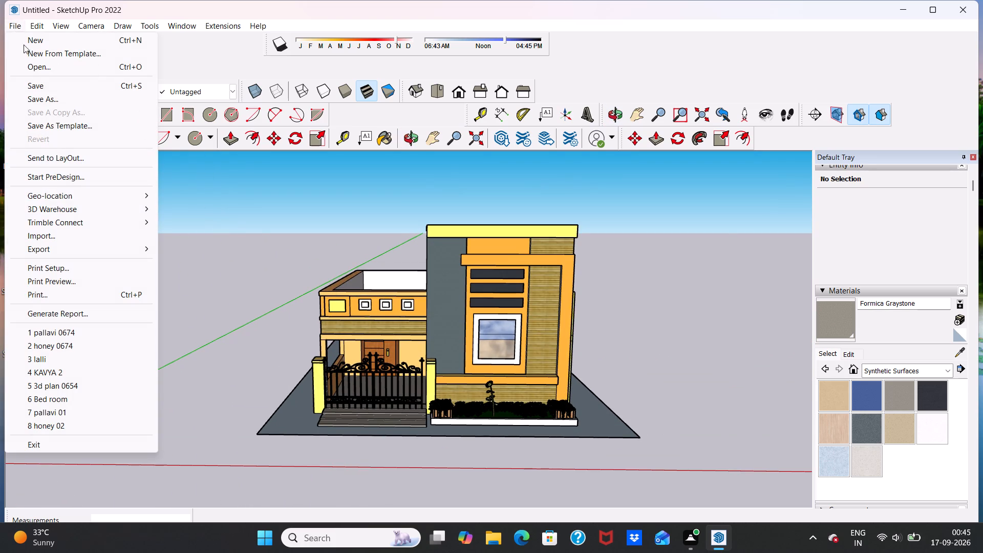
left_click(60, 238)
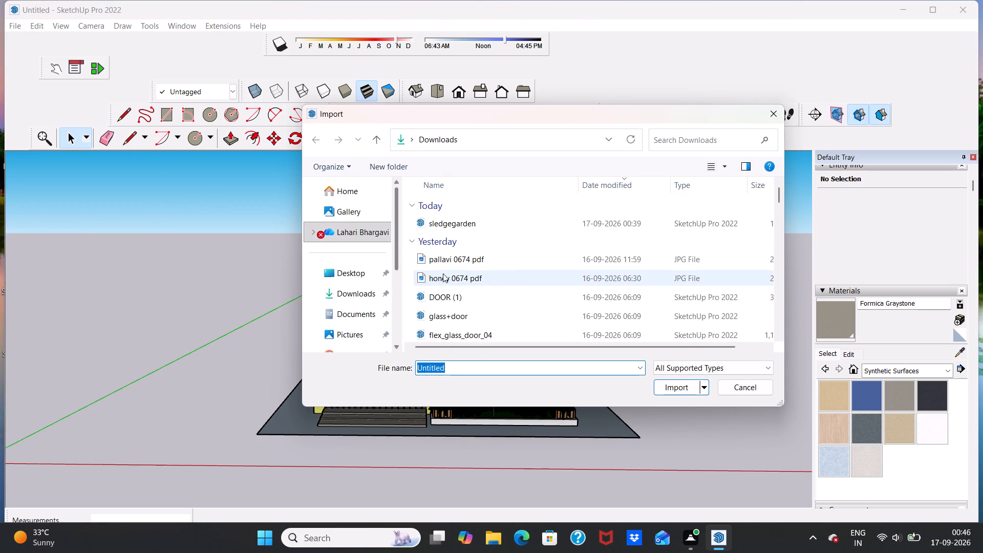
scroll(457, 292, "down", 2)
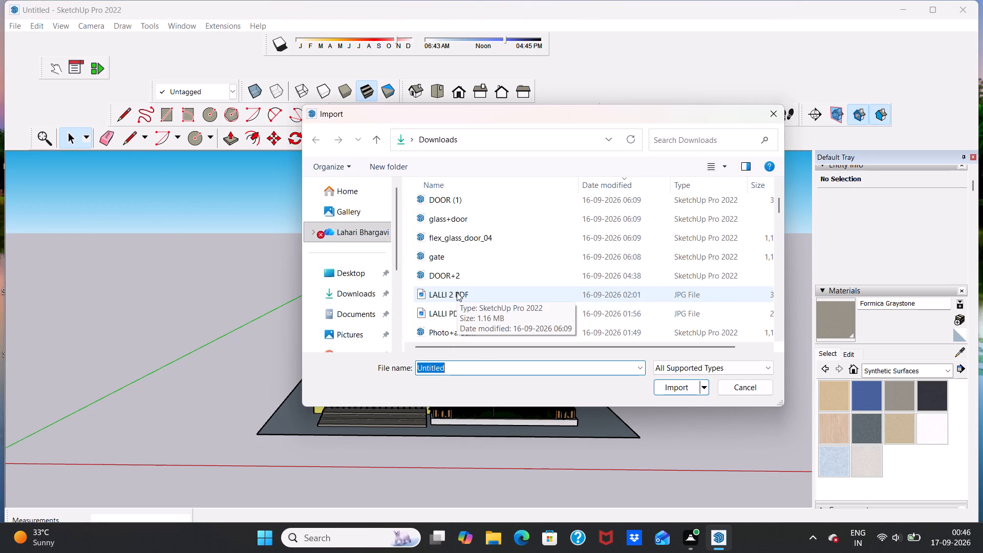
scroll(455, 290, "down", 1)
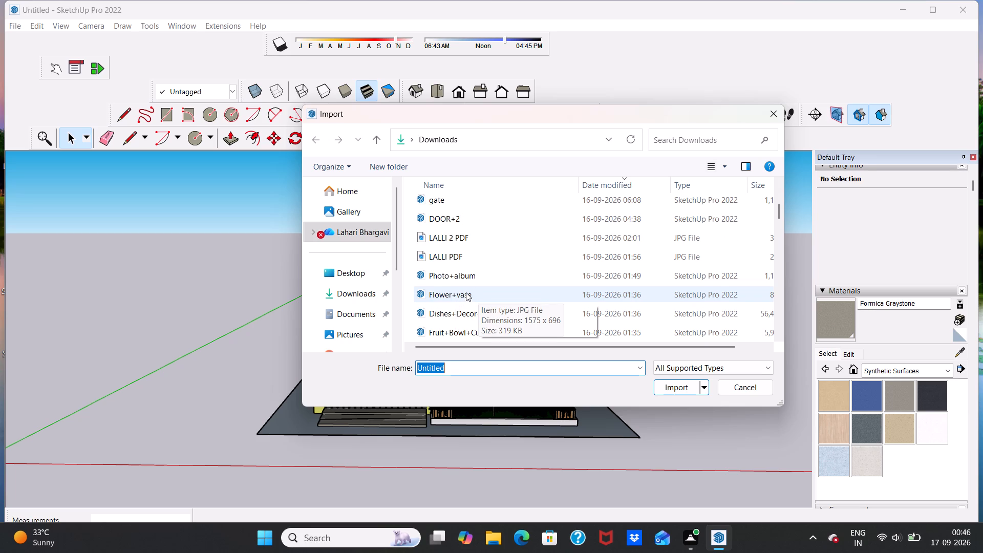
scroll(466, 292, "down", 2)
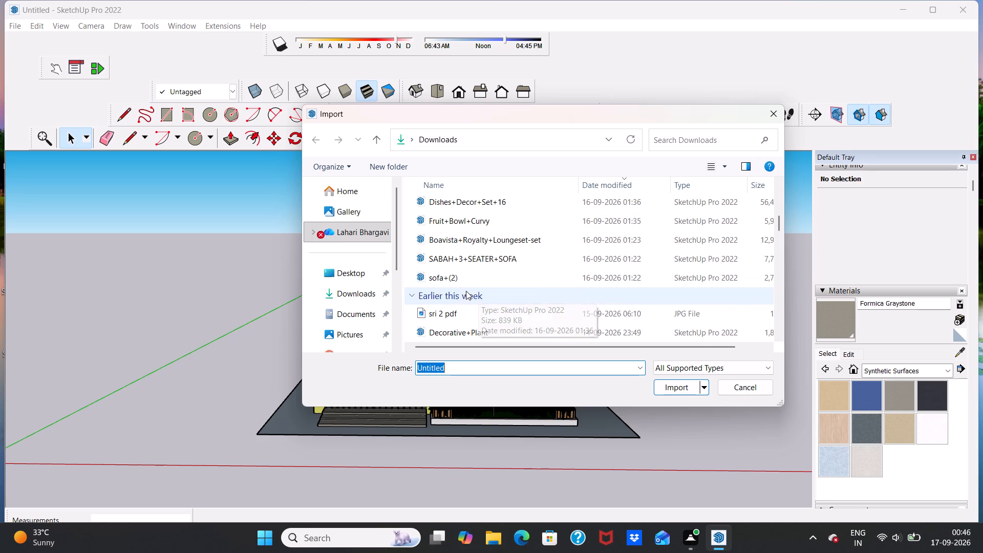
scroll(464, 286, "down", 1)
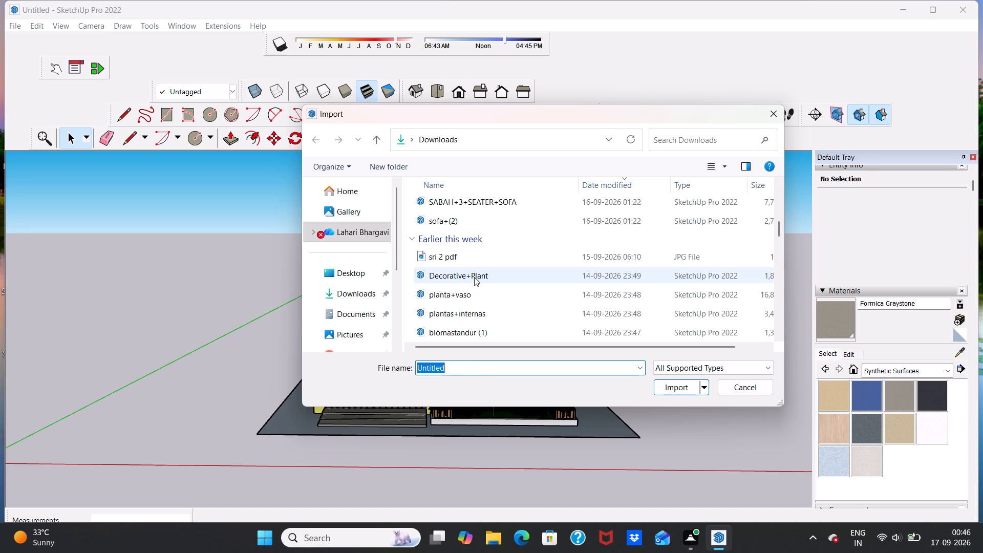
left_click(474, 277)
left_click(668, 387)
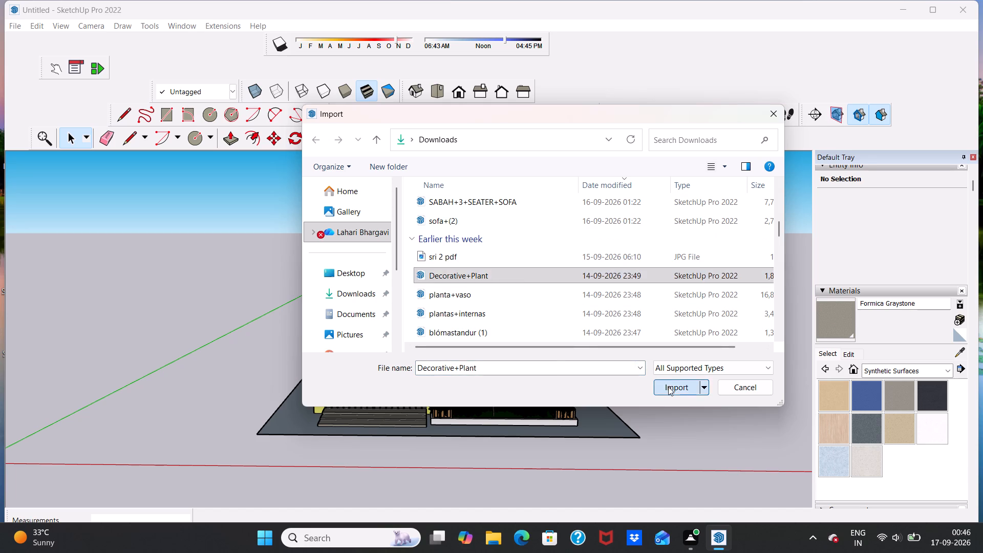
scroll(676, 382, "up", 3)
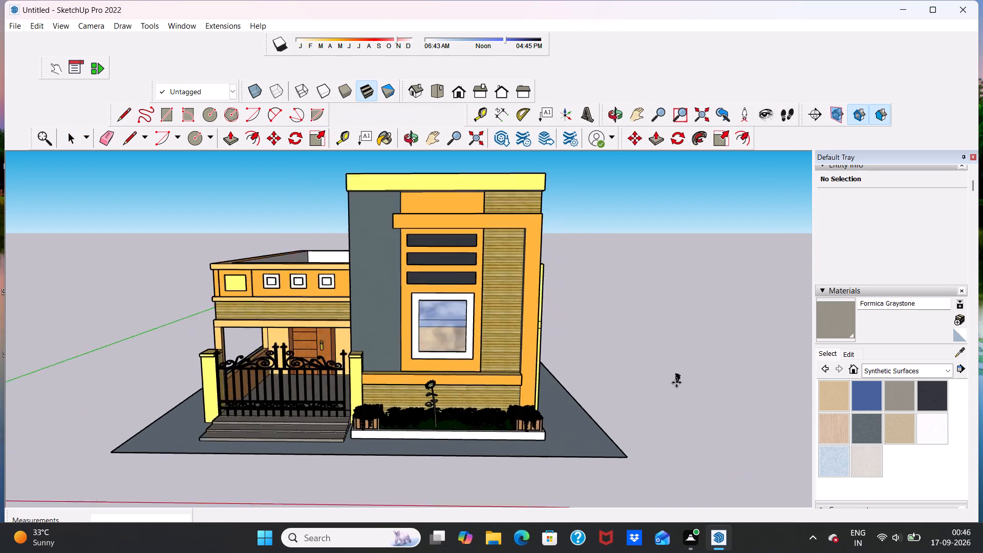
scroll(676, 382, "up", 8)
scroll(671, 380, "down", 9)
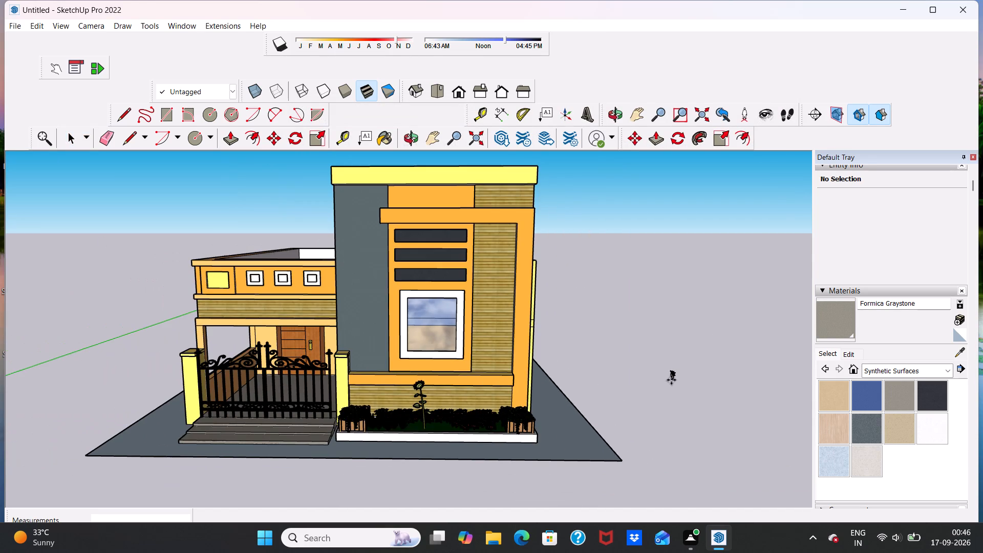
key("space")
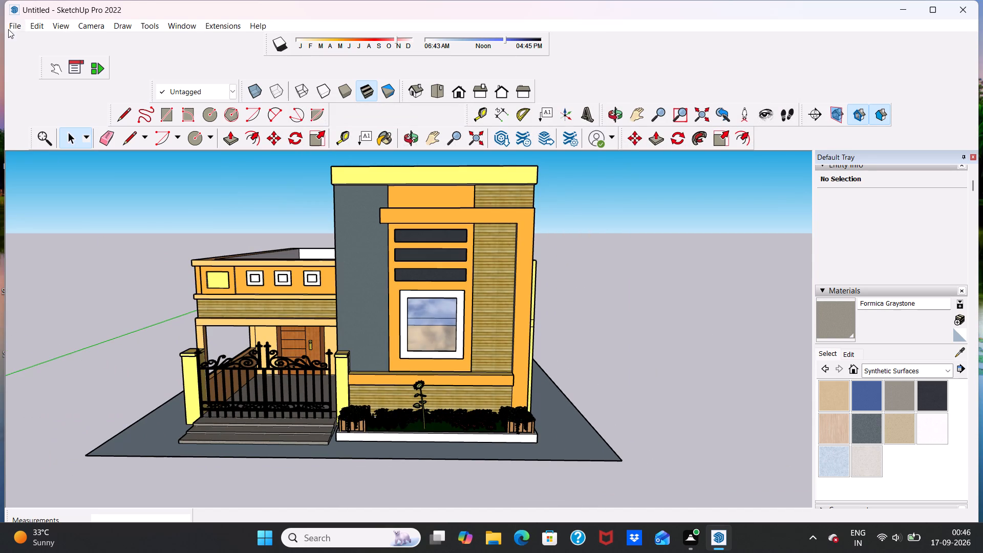
Import the plantas+internas model from Downloads and place it on the ground beside the left gate pillar and front steps.
left_click(11, 27)
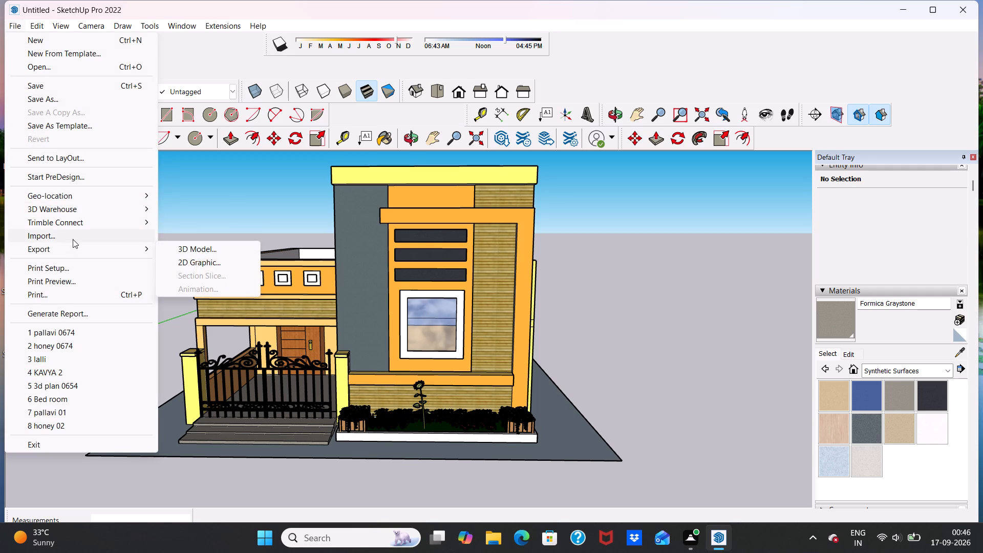
left_click(73, 238)
scroll(464, 326, "down", 2)
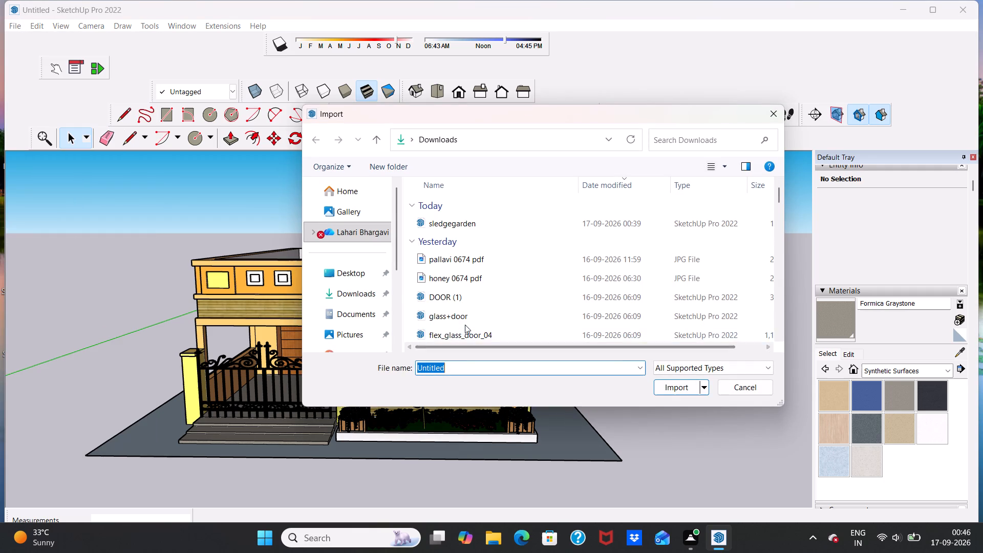
scroll(465, 325, "down", 5)
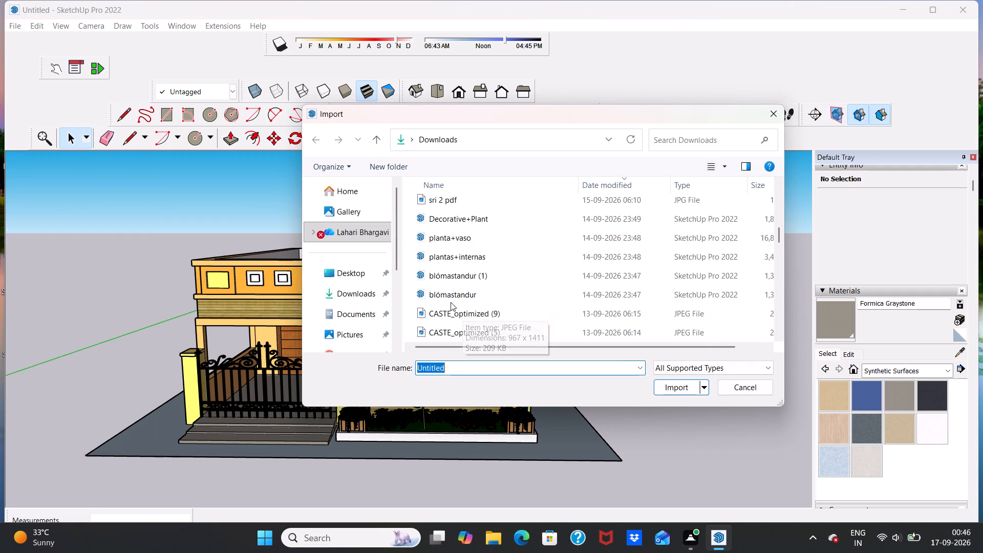
left_click(468, 260)
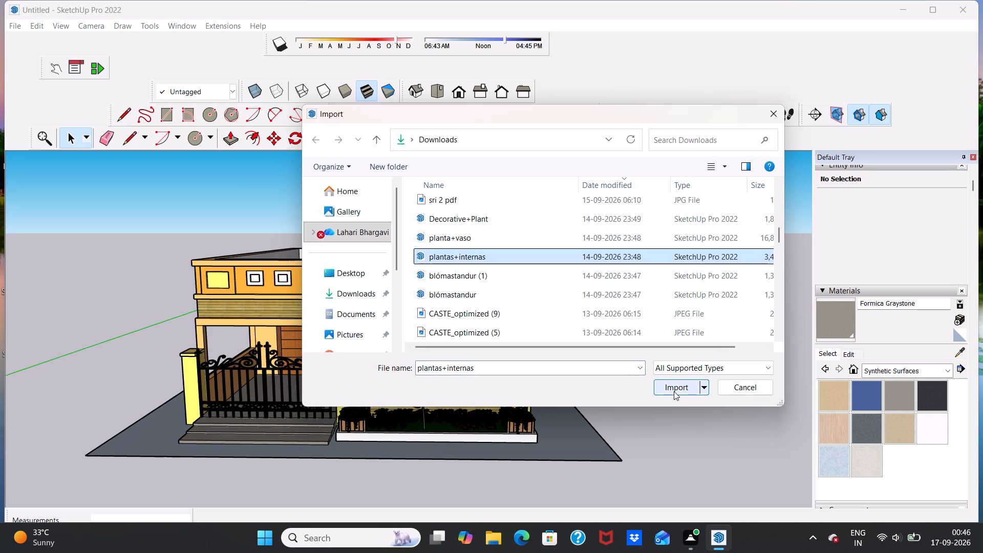
left_click(674, 391)
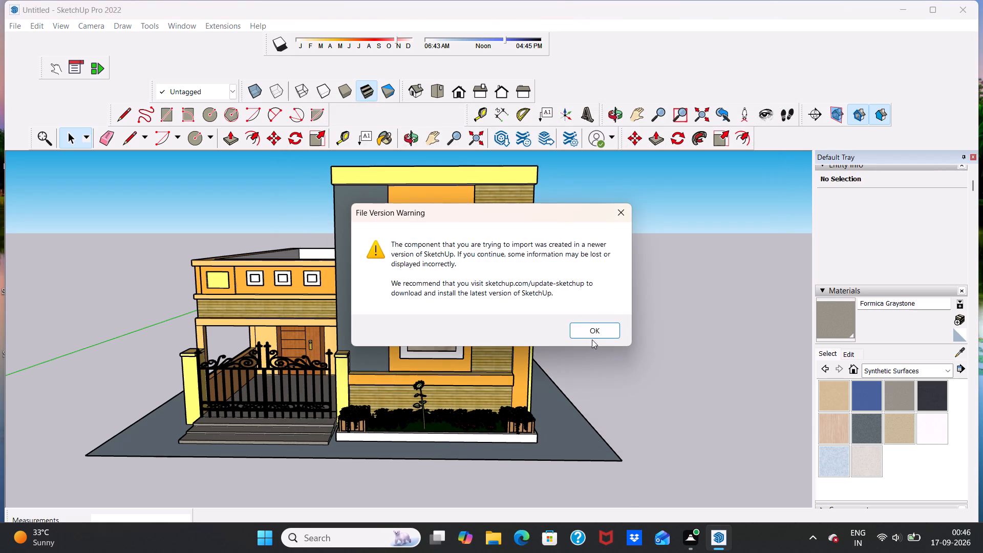
left_click(592, 333)
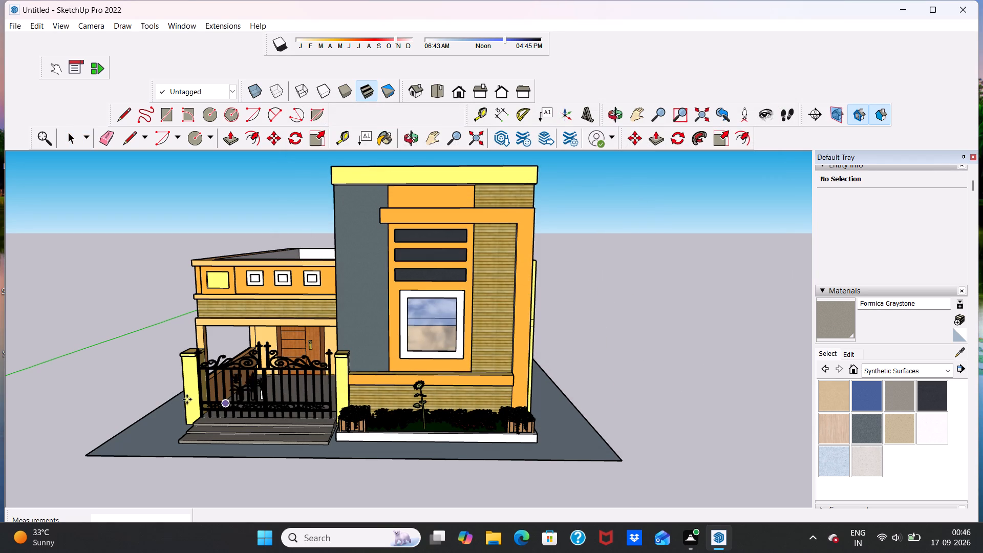
scroll(146, 430, "up", 14)
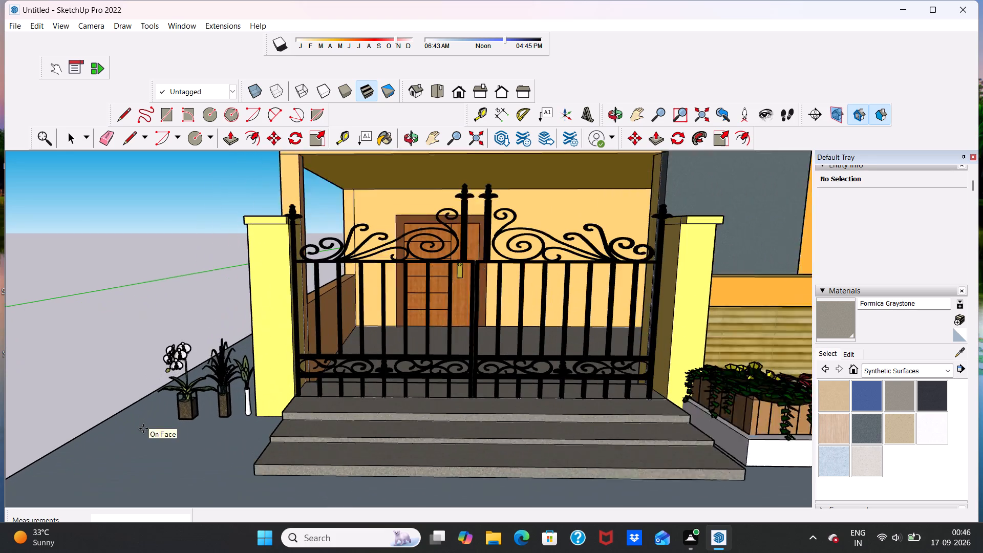
scroll(143, 429, "up", 2)
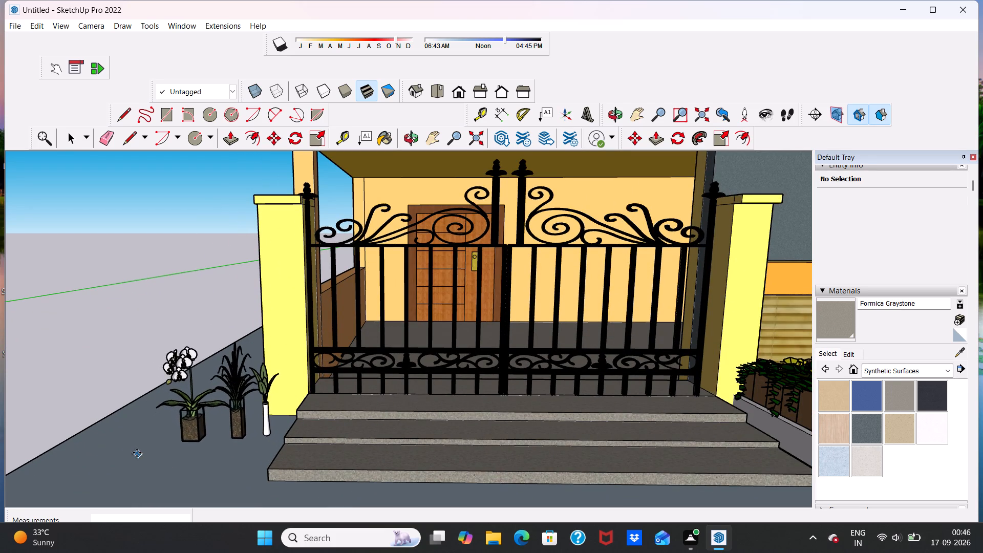
left_click(131, 450)
Uniformly enlarge the plantas+internas potted plant group slightly beside the gate pillar, using the opposite corner as the anchor.
scroll(219, 428, "up", 4)
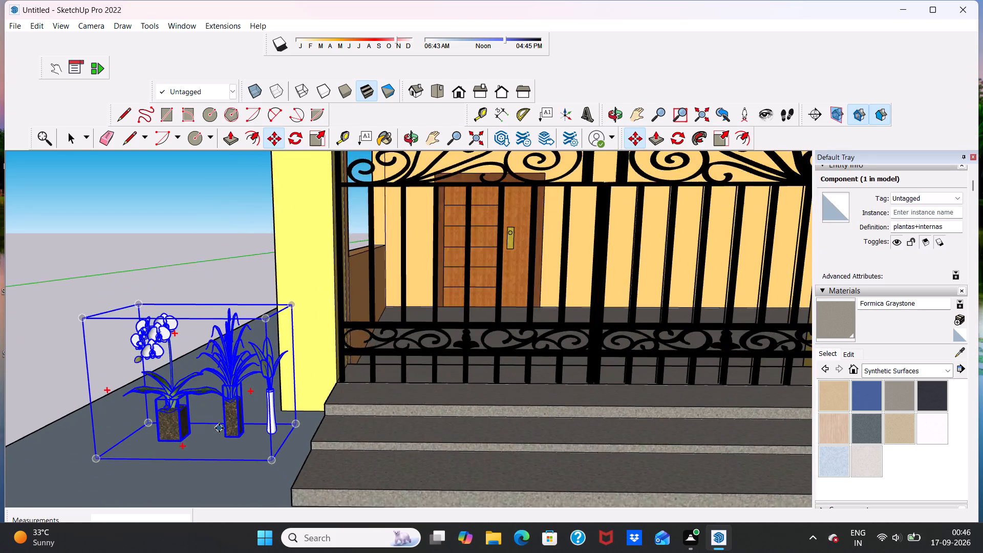
scroll(221, 428, "up", 5)
scroll(252, 333, "down", 11)
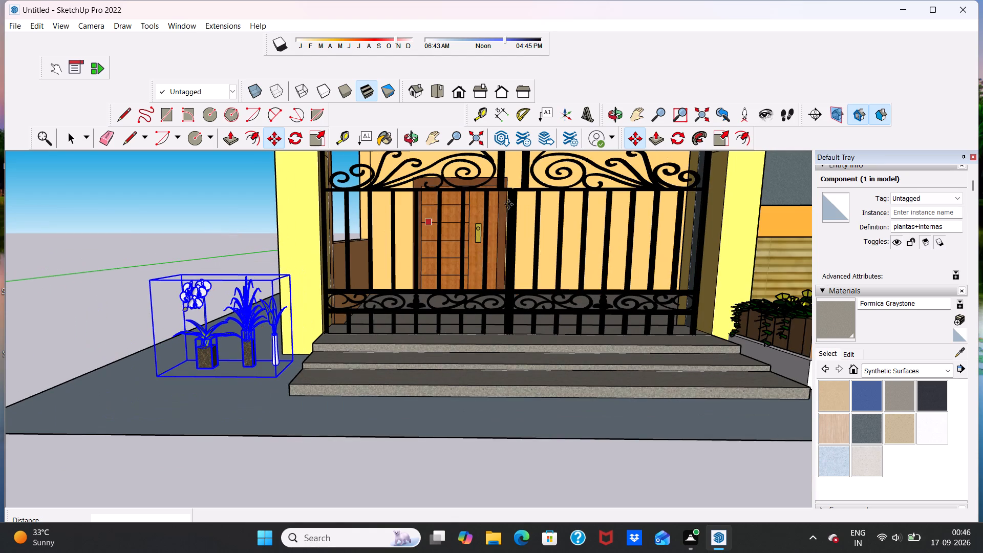
left_click(716, 139)
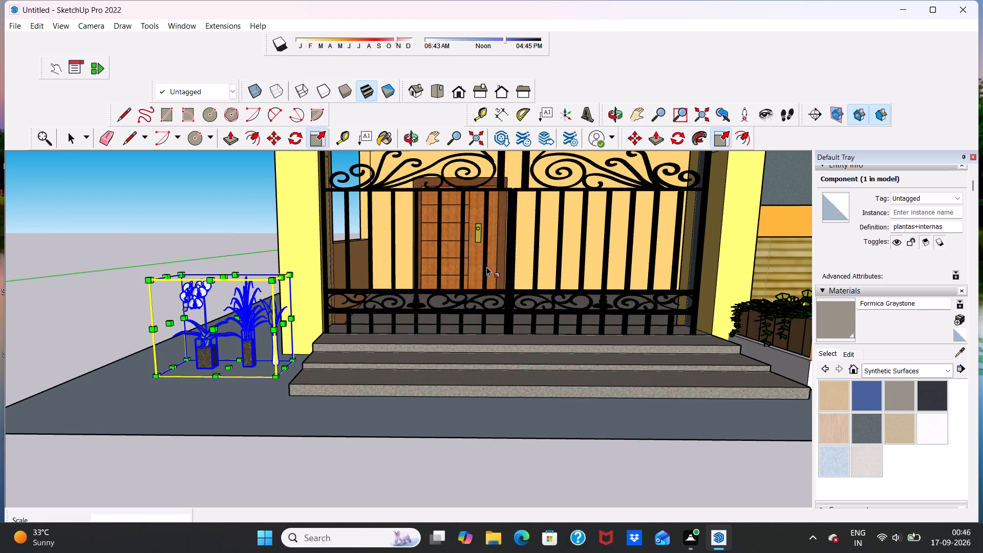
left_click(277, 378)
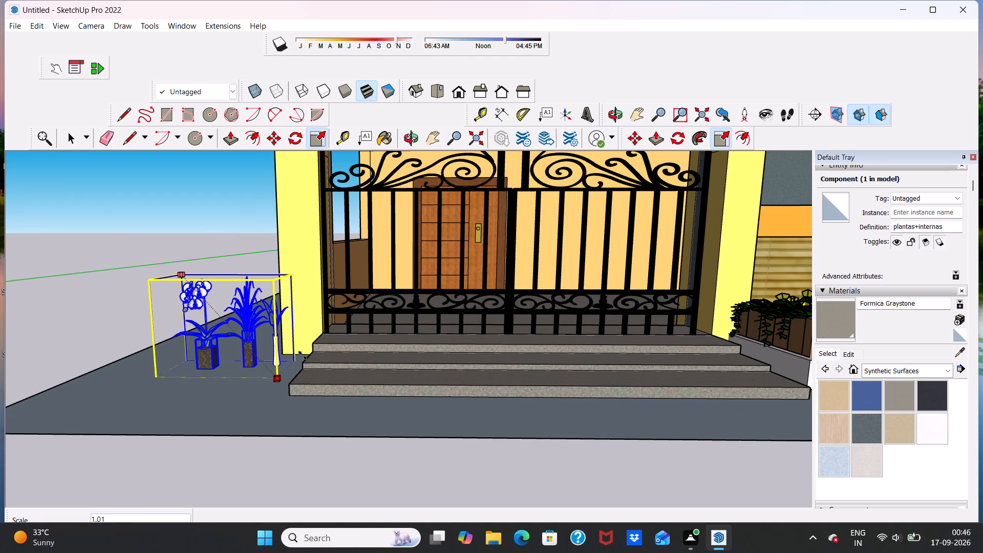
left_click(302, 346)
Scale the potted plant group horizontally to about 1.21 along red and 1.50 along green.
scroll(278, 342, "up", 2)
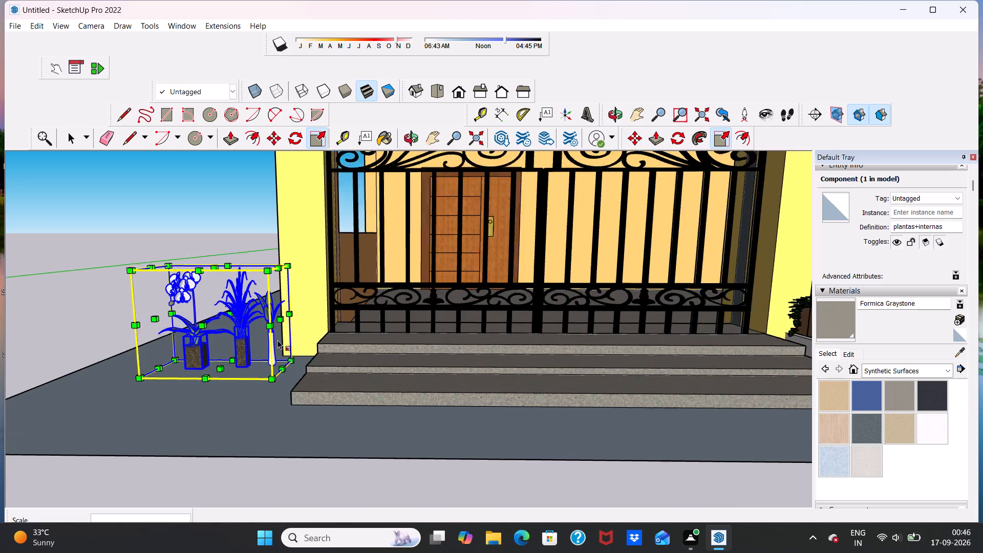
scroll(277, 340, "up", 3)
left_click(262, 314)
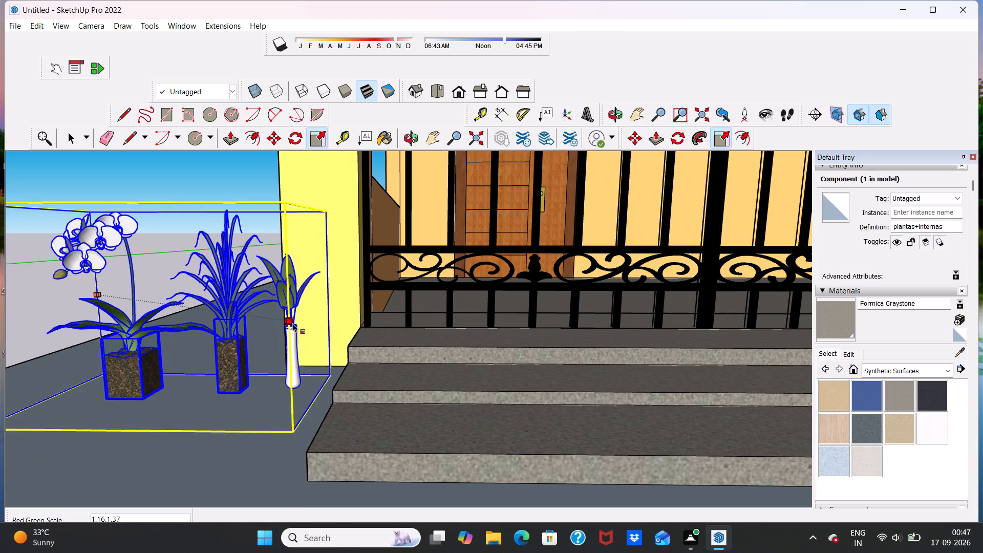
left_click(300, 326)
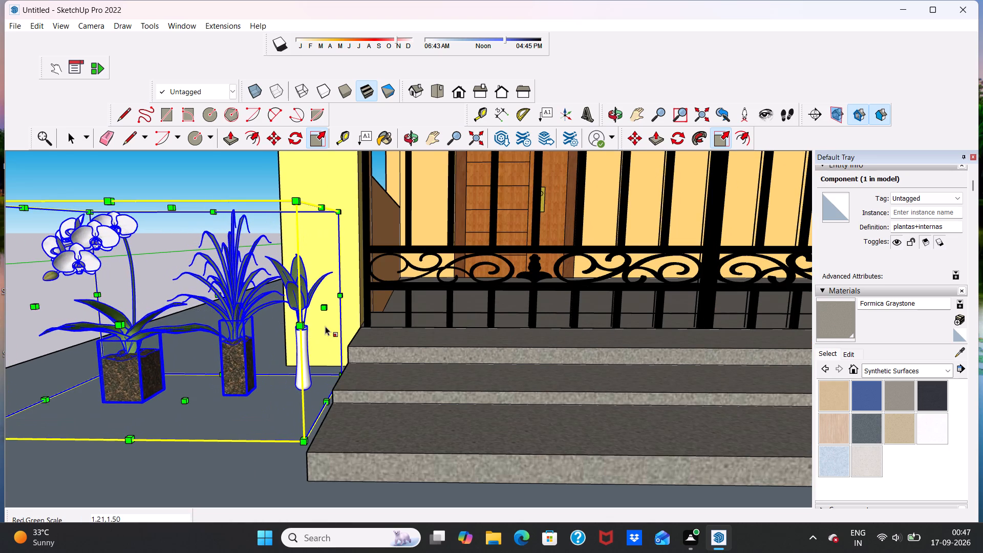
Scale the potted plant group taller, to about 1.27 along blue while keeping green at about 1.00.
scroll(325, 325, "down", 10)
scroll(223, 328, "up", 6)
scroll(277, 262, "up", 4)
left_click(288, 255)
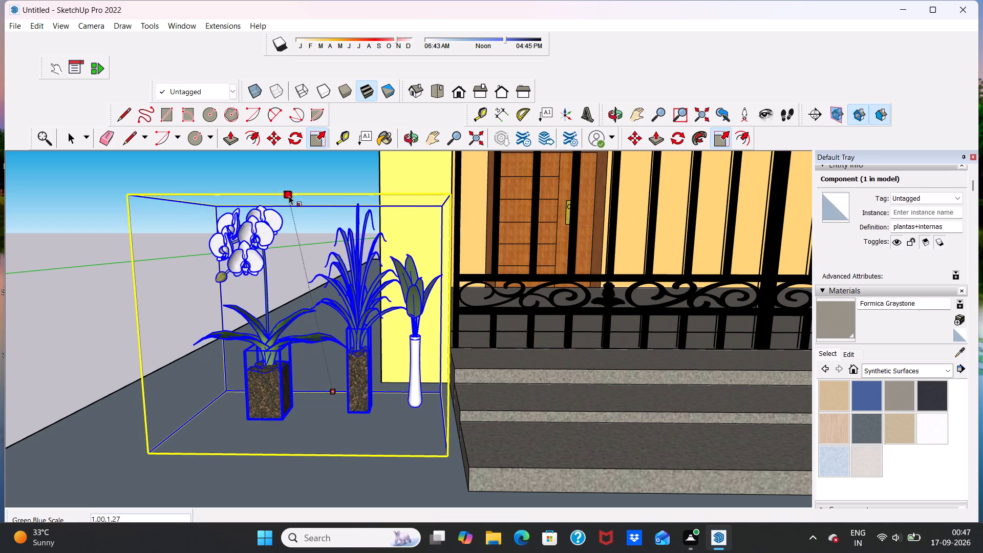
left_click(290, 192)
Widen the potted plant group away from the steps with a red-green scale of about 1.27 by 0.83, and deselect it.
scroll(269, 289, "down", 4)
scroll(227, 297, "up", 4)
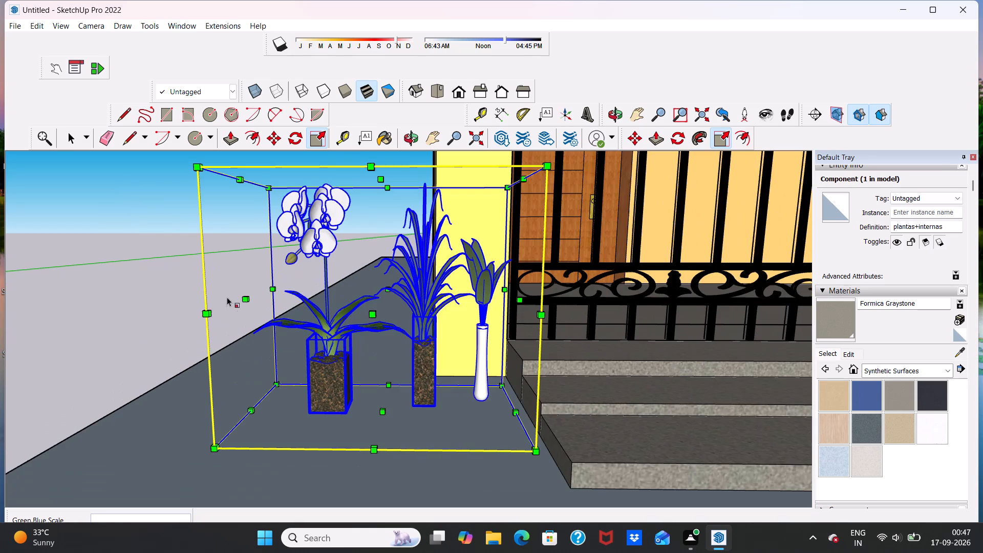
left_click(204, 312)
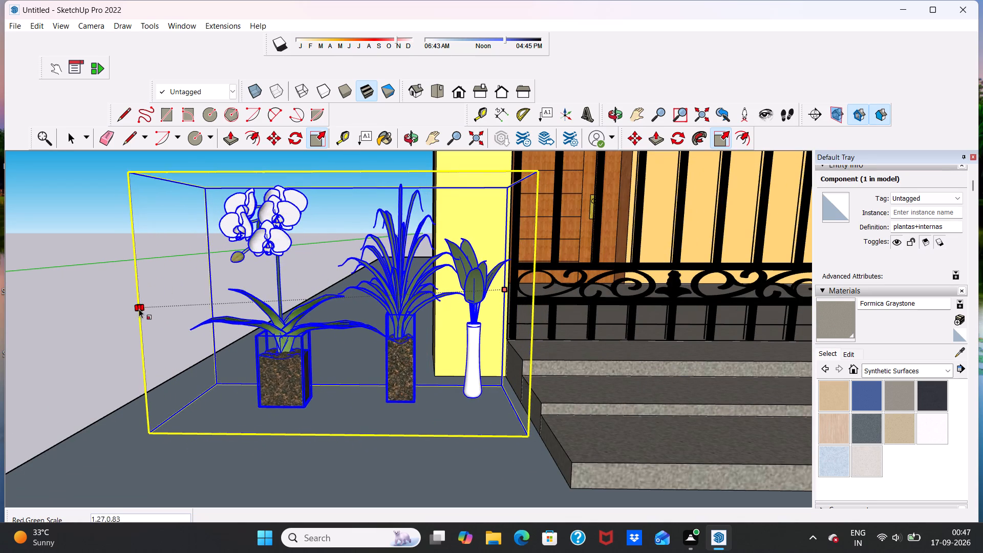
left_click(131, 308)
scroll(284, 296, "down", 3)
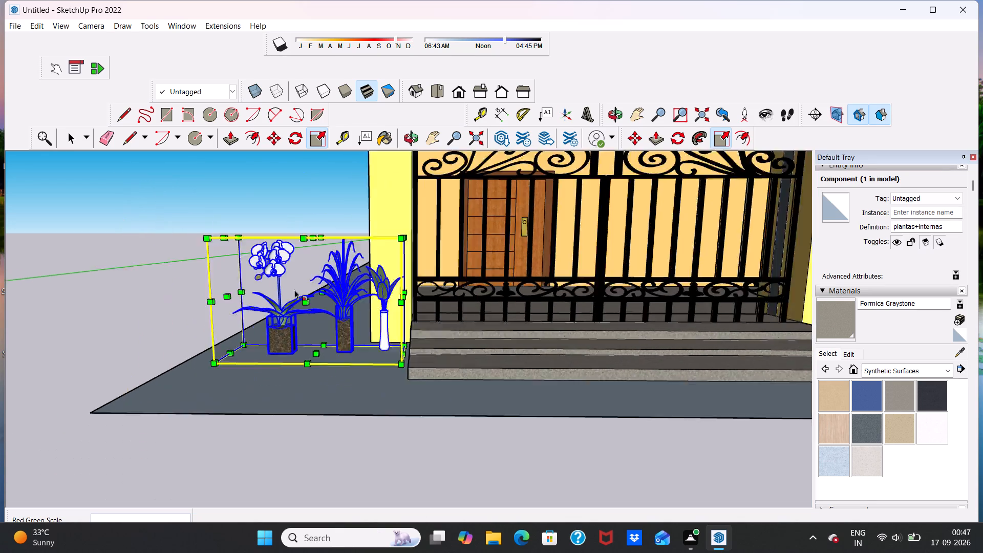
scroll(294, 290, "down", 6)
scroll(269, 287, "up", 3)
left_click(166, 288)
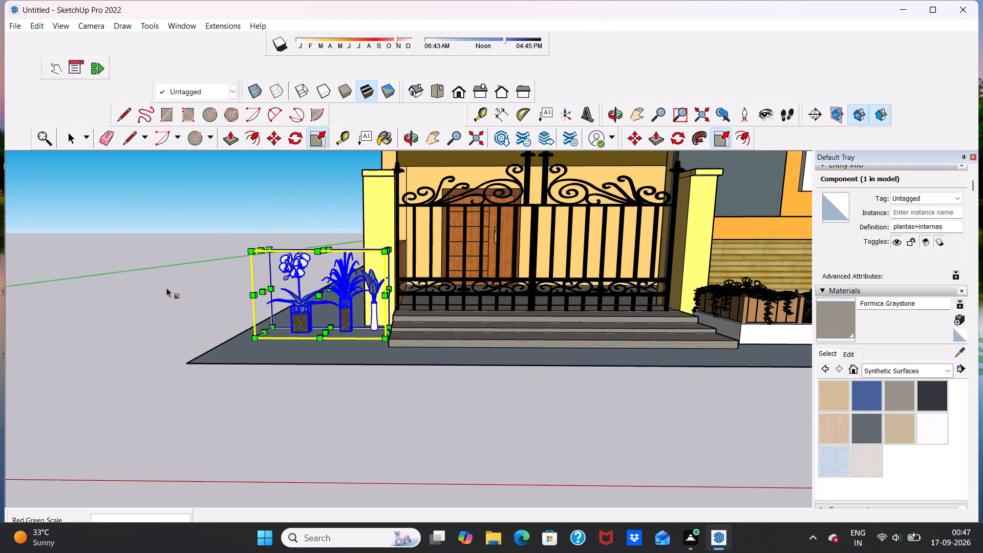
key("space")
left_click(166, 288)
Examine the resized potted plants beside the gate and the flower bed planting up close.
scroll(327, 328, "up", 4)
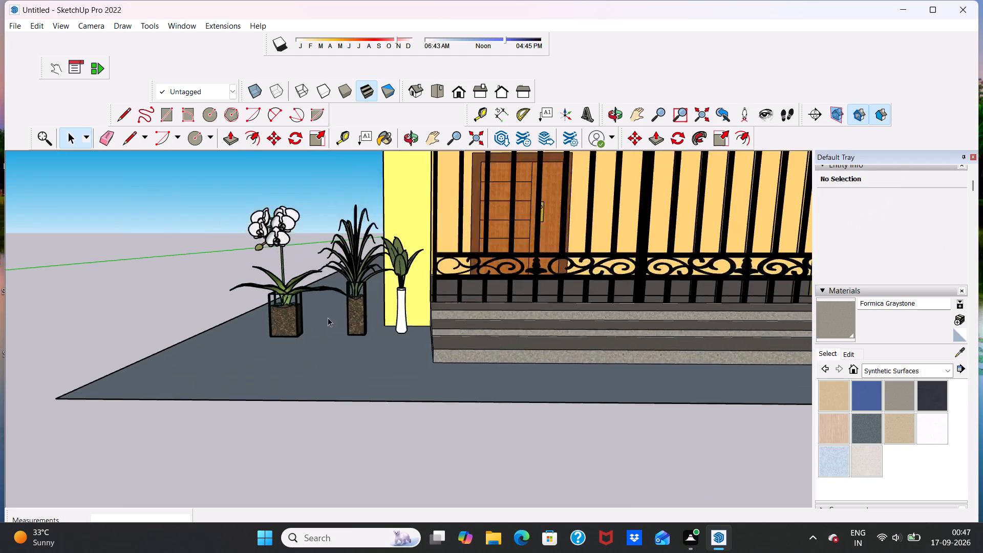
scroll(328, 317, "up", 8)
scroll(329, 308, "down", 20)
scroll(329, 308, "down", 13)
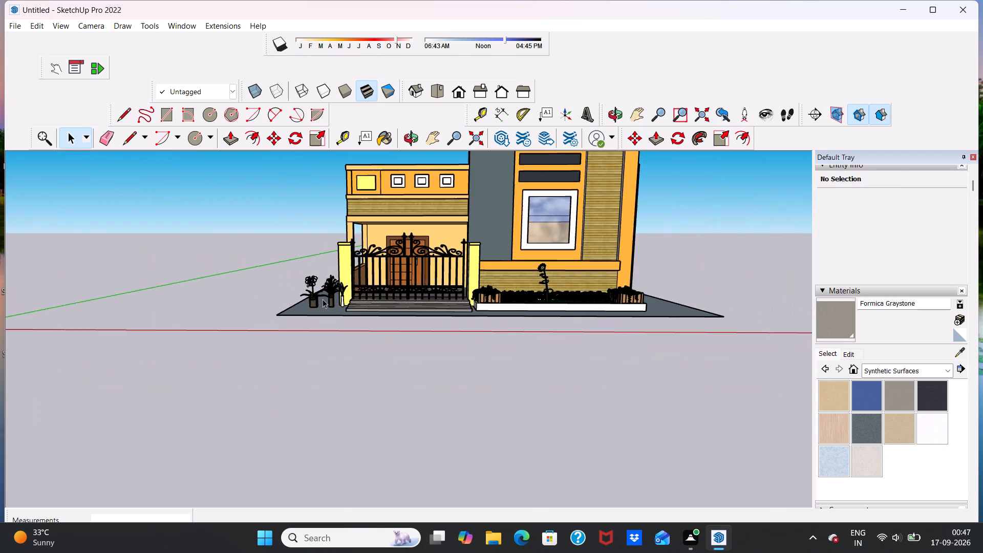
scroll(323, 299, "down", 3)
scroll(407, 279, "up", 5)
middle_click_drag(388, 295, 362, 368)
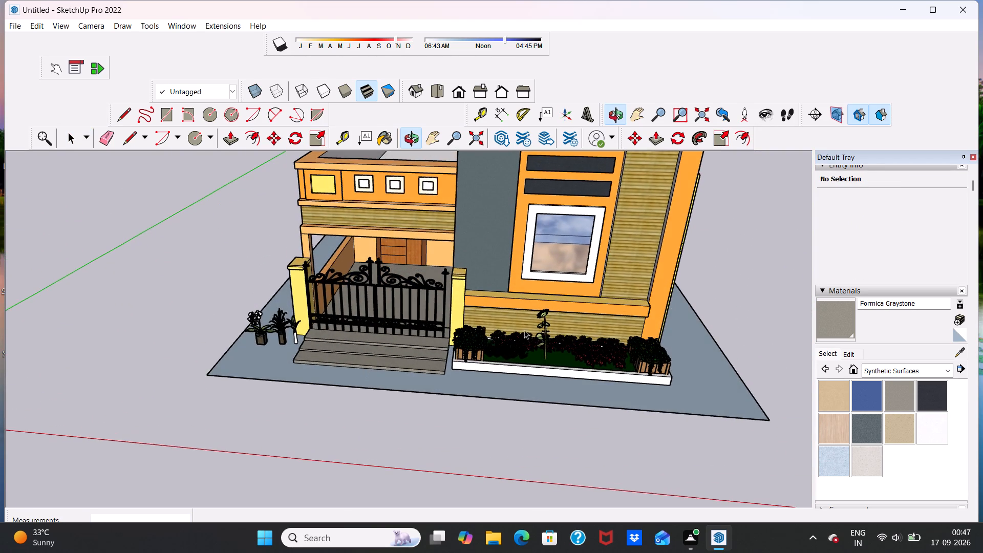
scroll(544, 326, "up", 12)
scroll(525, 345, "down", 6)
scroll(511, 350, "up", 6)
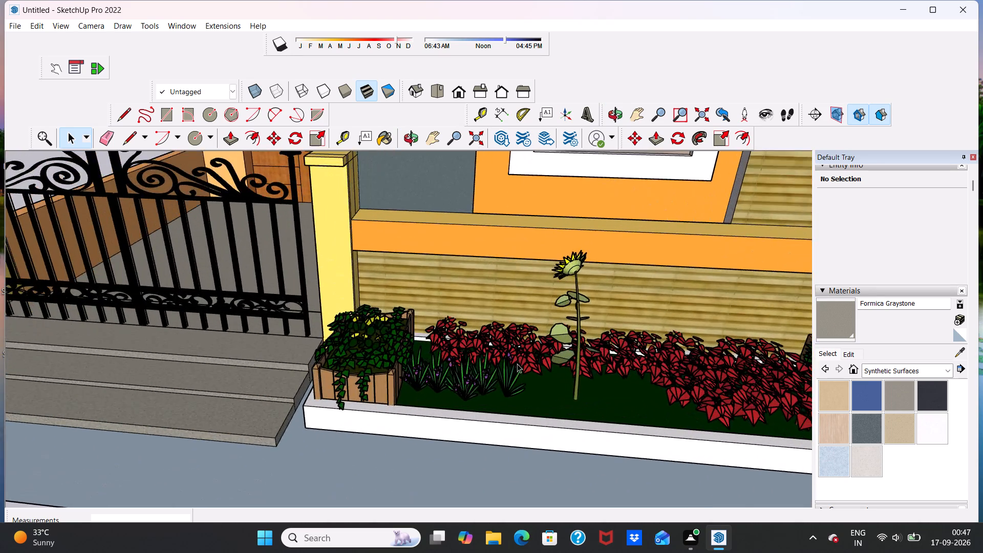
scroll(517, 364, "up", 13)
scroll(525, 374, "down", 11)
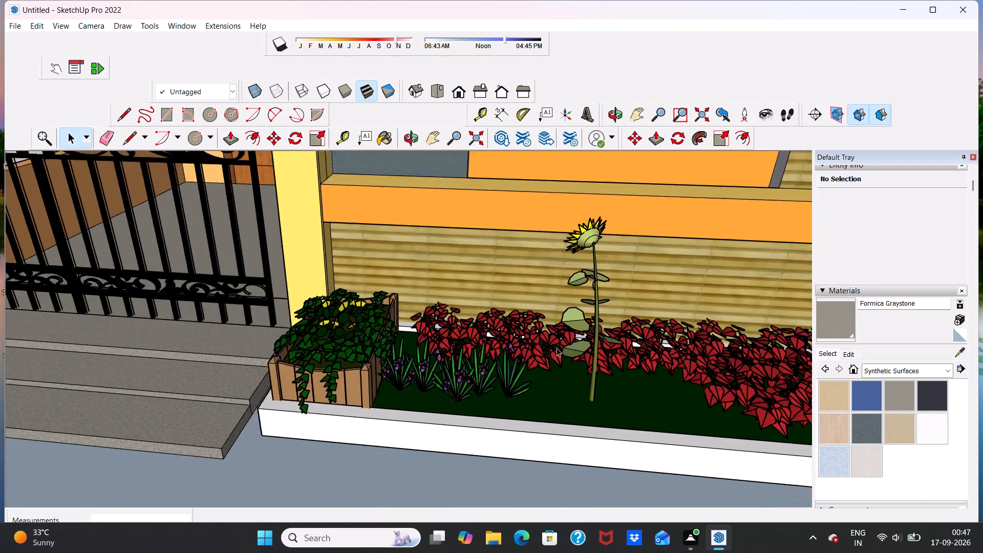
scroll(557, 348, "down", 20)
scroll(557, 348, "down", 15)
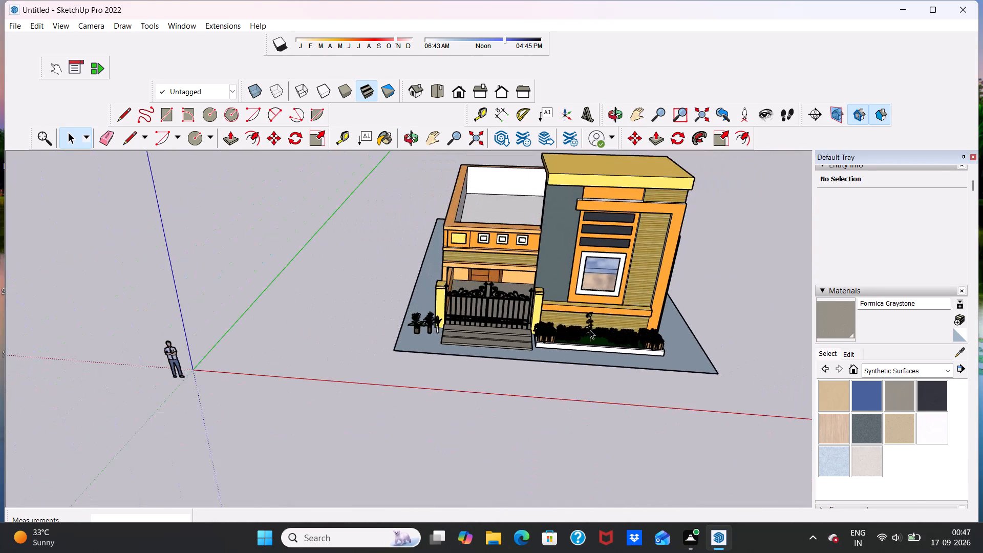
Review the whole house front from several angles to judge the plants, gate and flower bed together.
middle_click_drag(580, 350, 557, 288)
scroll(580, 320, "up", 4)
scroll(580, 320, "down", 2)
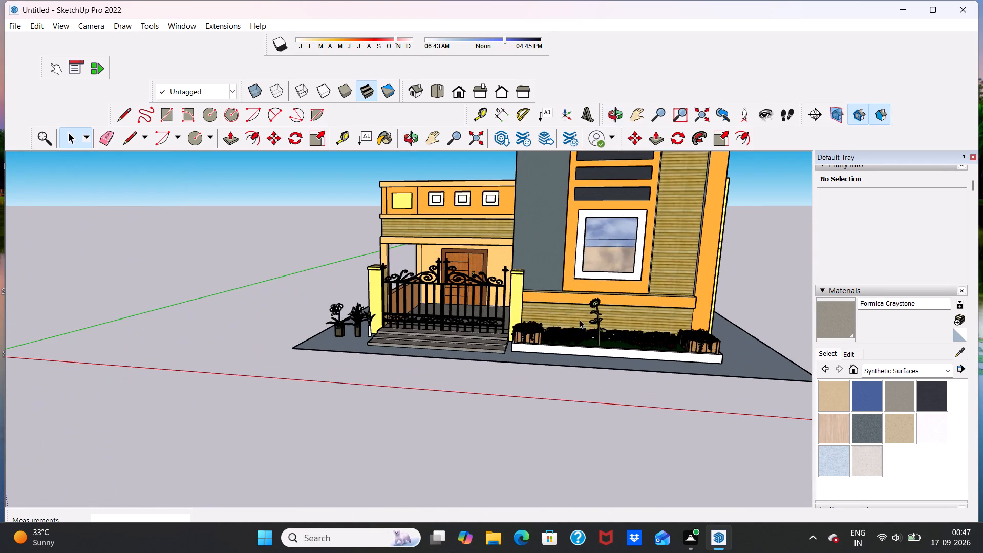
scroll(580, 320, "down", 4)
scroll(474, 319, "up", 8)
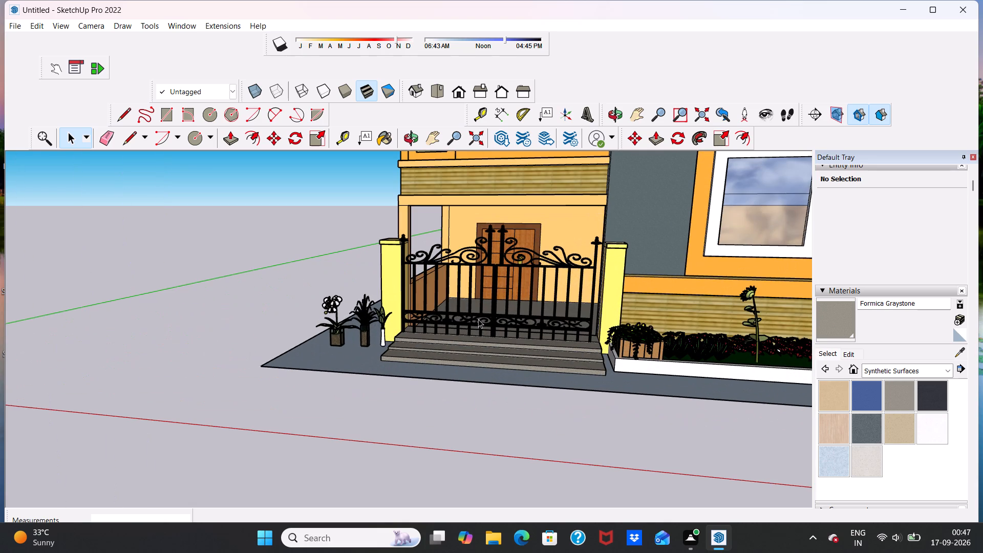
scroll(484, 319, "down", 10)
scroll(423, 319, "up", 6)
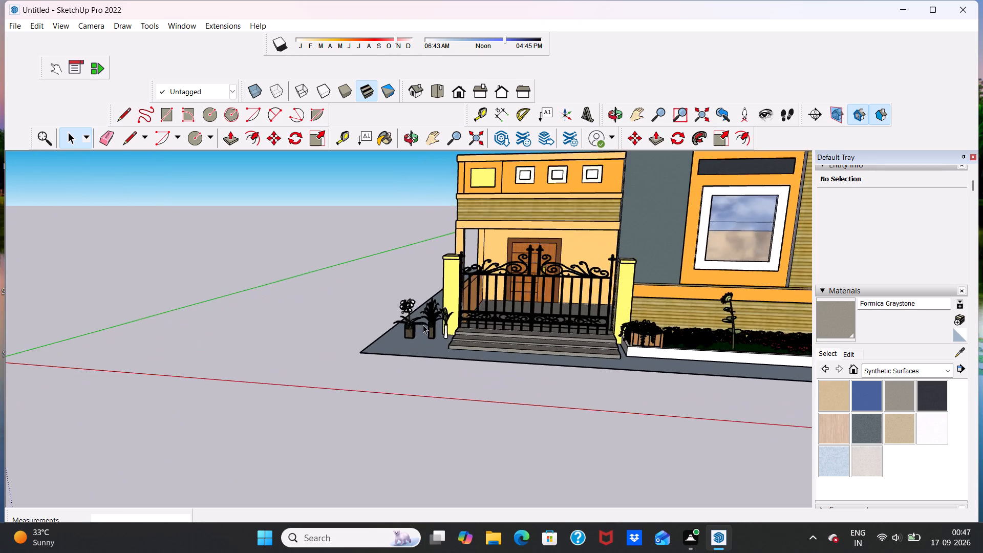
scroll(423, 325, "up", 6)
scroll(423, 325, "down", 17)
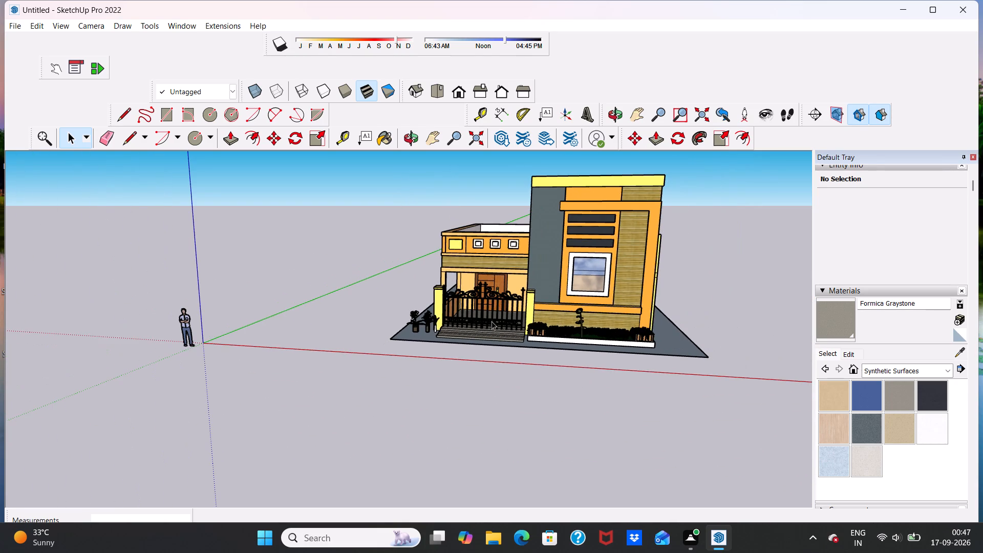
scroll(723, 332, "up", 6)
scroll(602, 334, "down", 4)
scroll(630, 330, "up", 1)
middle_click_drag(630, 330, 575, 350)
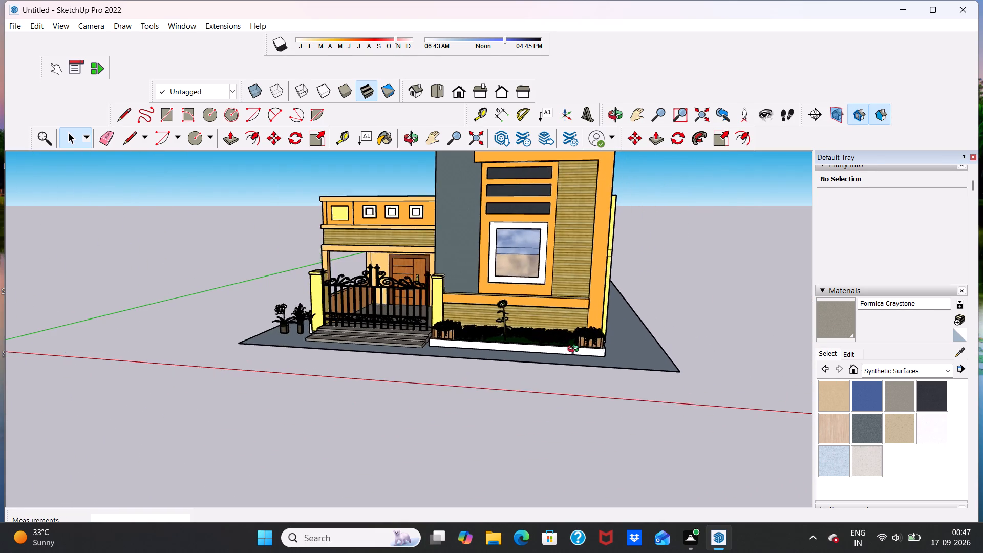
middle_click_drag(575, 350, 695, 368)
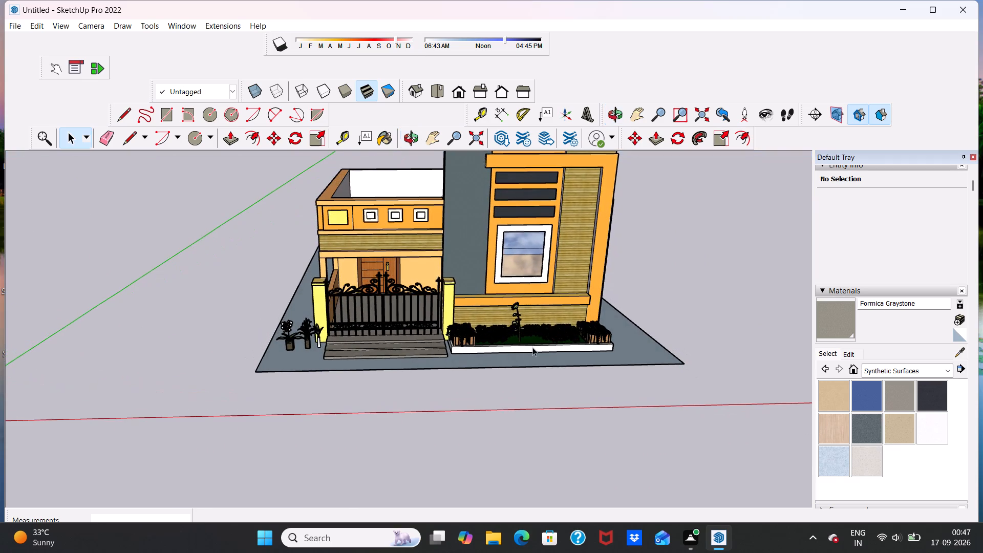
middle_click_drag(255, 281, 222, 262)
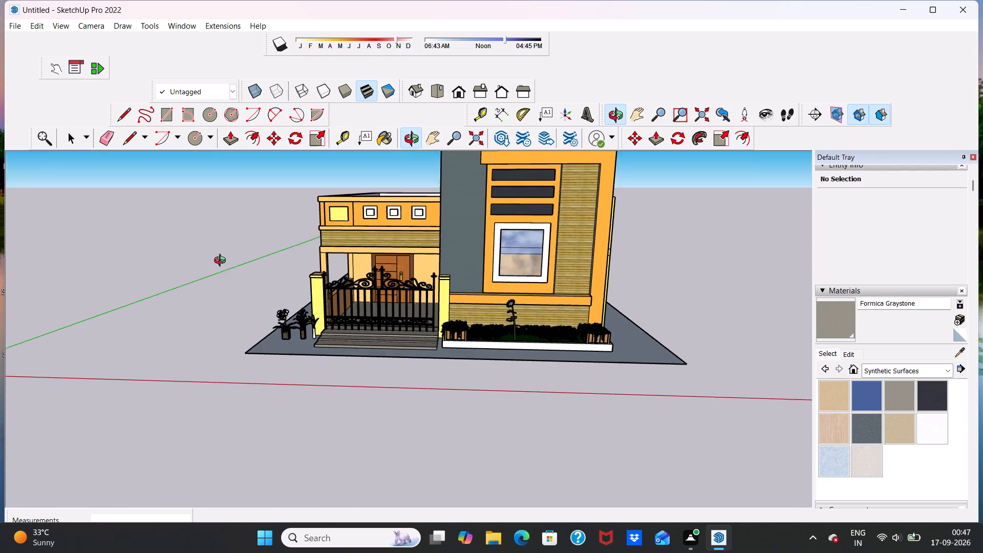
middle_click_drag(222, 262, 223, 259)
scroll(361, 330, "up", 3)
middle_click_drag(365, 335, 366, 385)
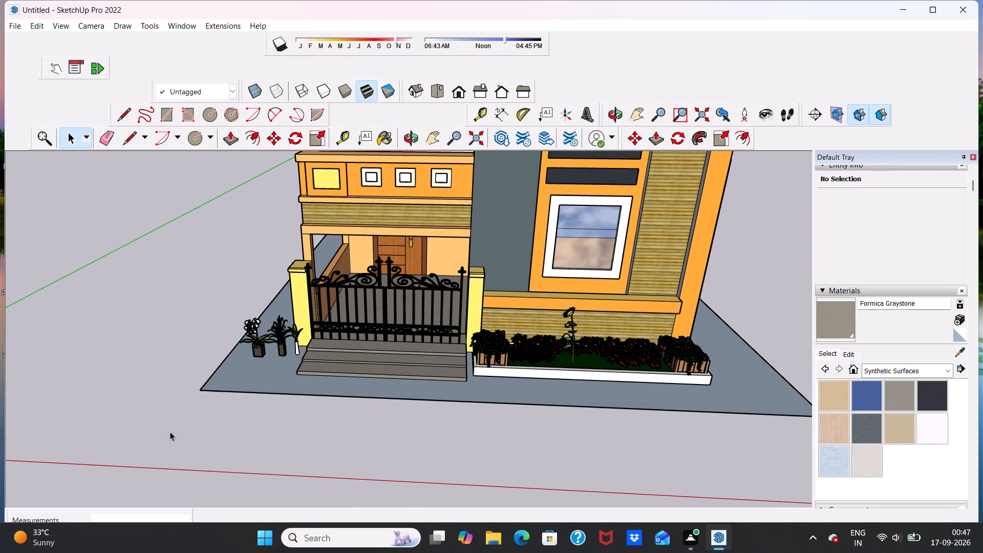
Switch to Google Chrome, search Google for "3d warehouse" and open the 3D Warehouse website.
left_click(312, 542)
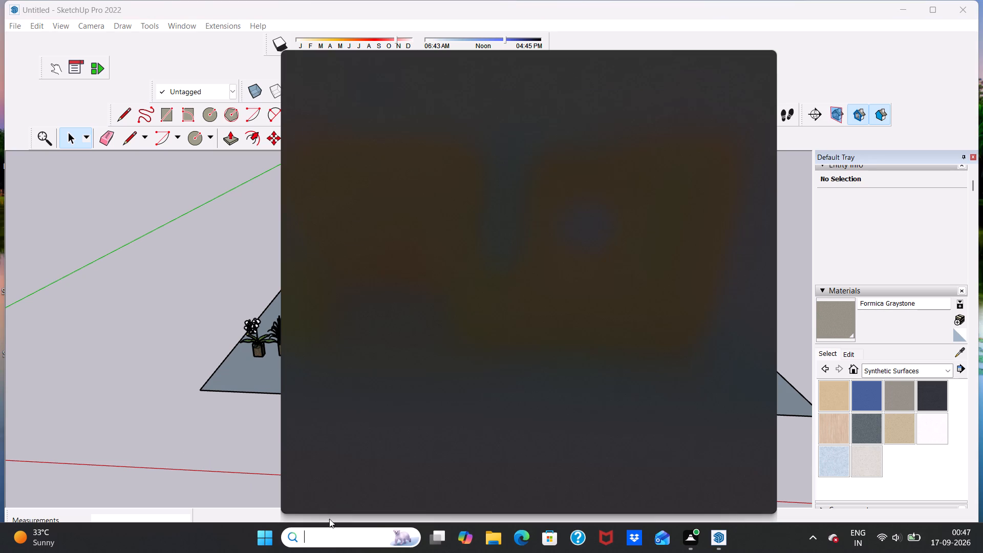
left_click(577, 304)
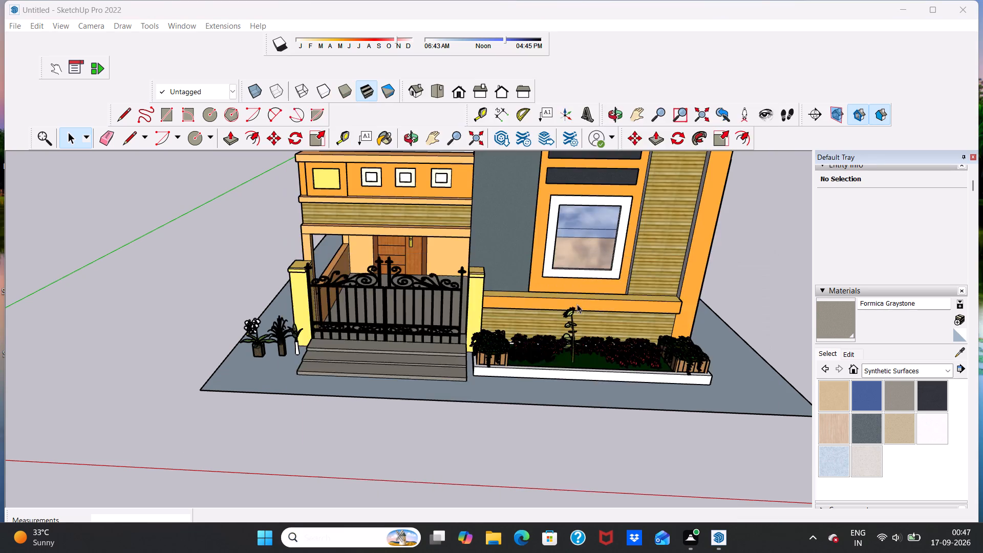
left_click(341, 307)
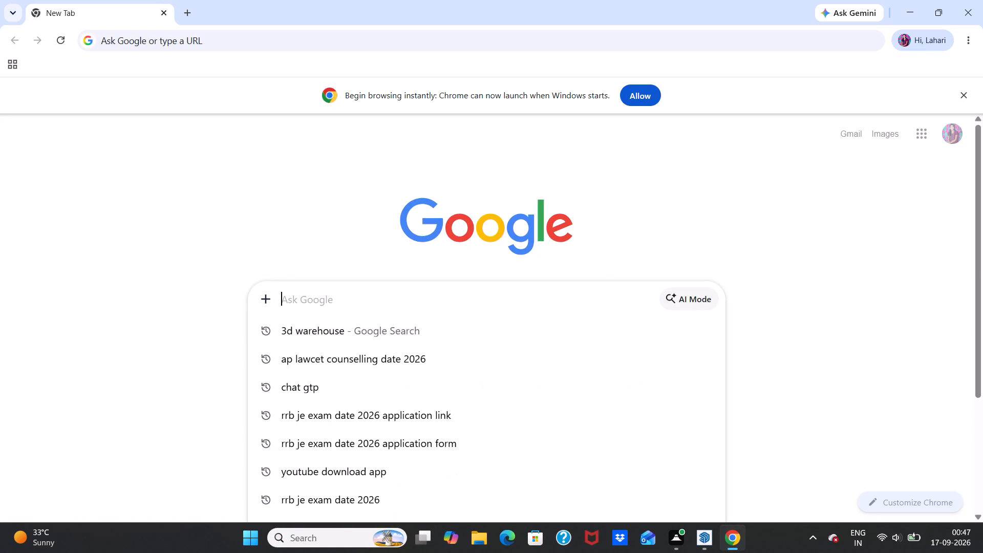
left_click(338, 328)
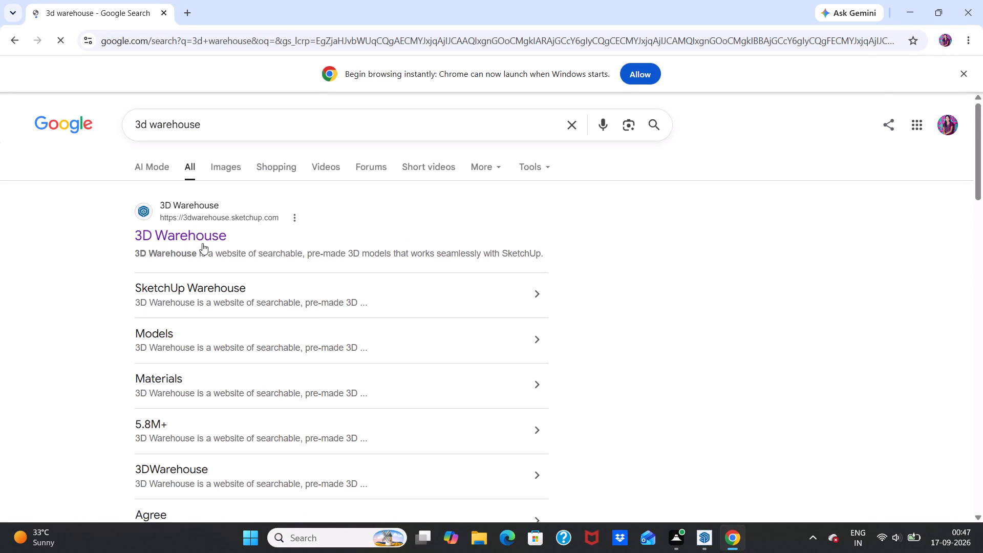
left_click(202, 243)
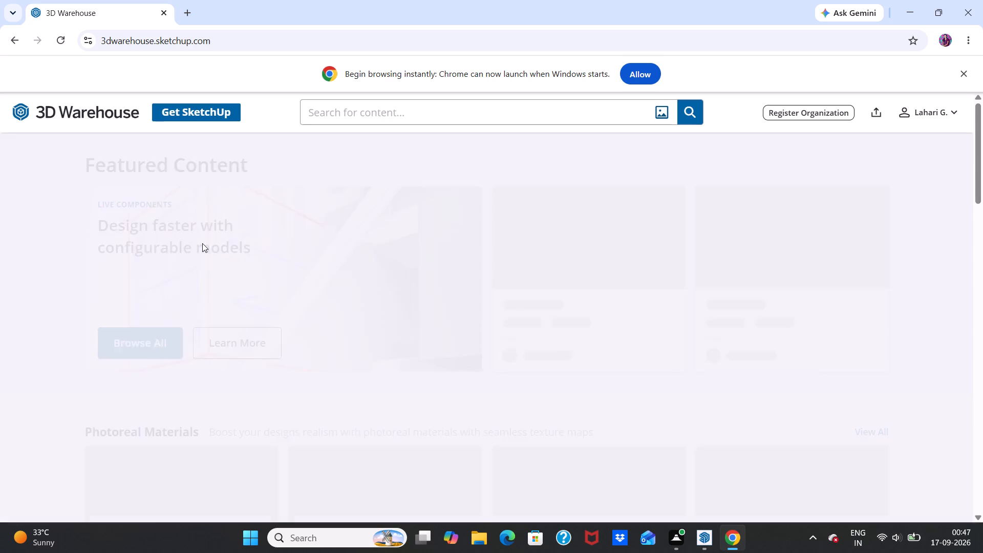
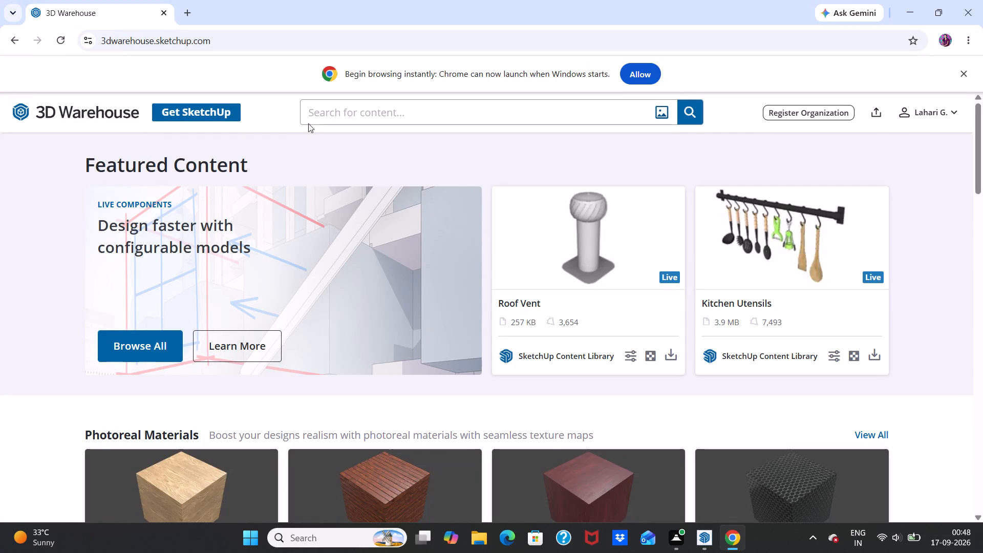
Search 3D Warehouse for "GROSS BACKGROUND".
left_click(317, 112)
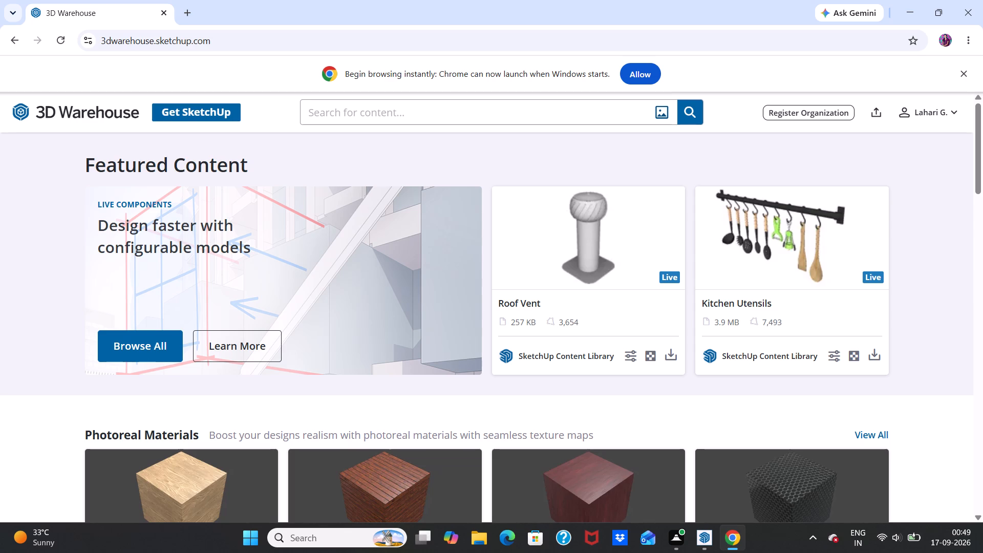
type("GROSS")
key("space")
type("BACKGROUND")
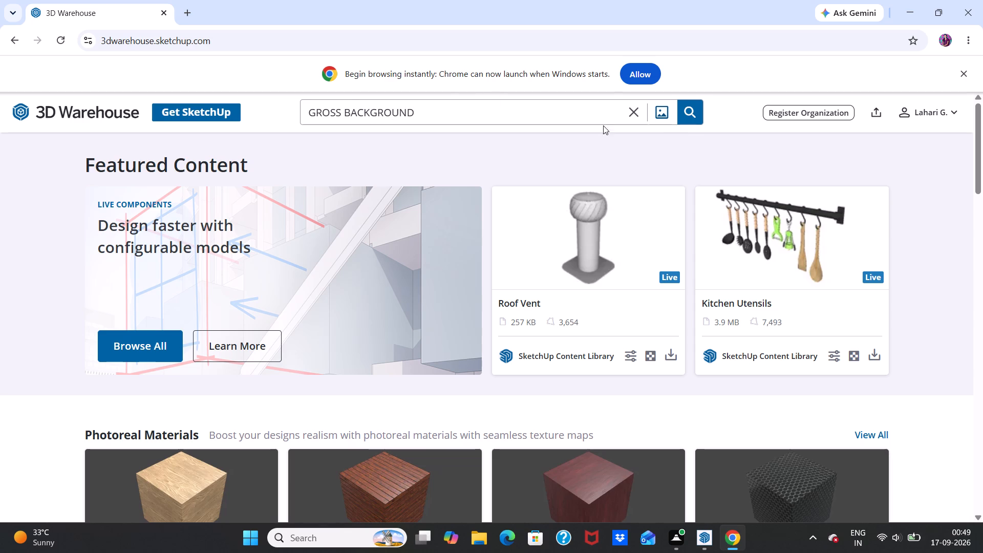
left_click(694, 120)
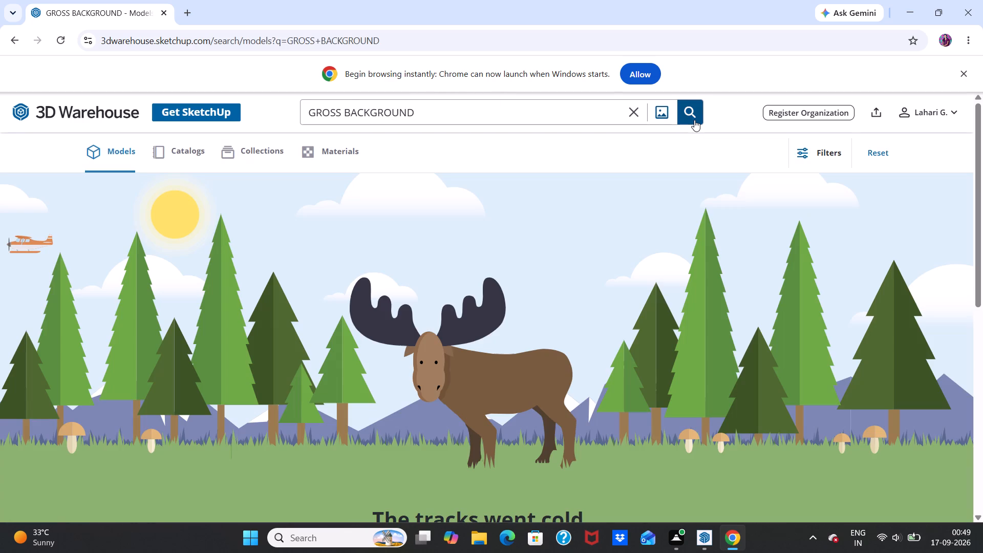
left_click(694, 120)
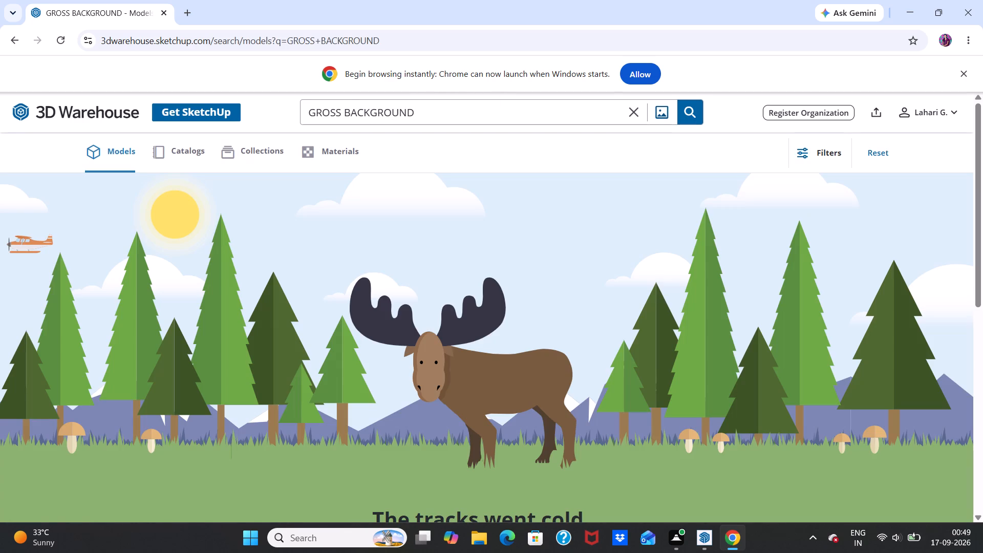
Shorten the 3D Warehouse search to "GROSS", run it and look through the resulting models.
left_click(421, 111)
key("BackSpace")
key("BackSpace")
key("BackSpace")
key("BackSpace")
key("BackSpace")
key("BackSpace")
key("BackSpace")
key("BackSpace")
key("BackSpace")
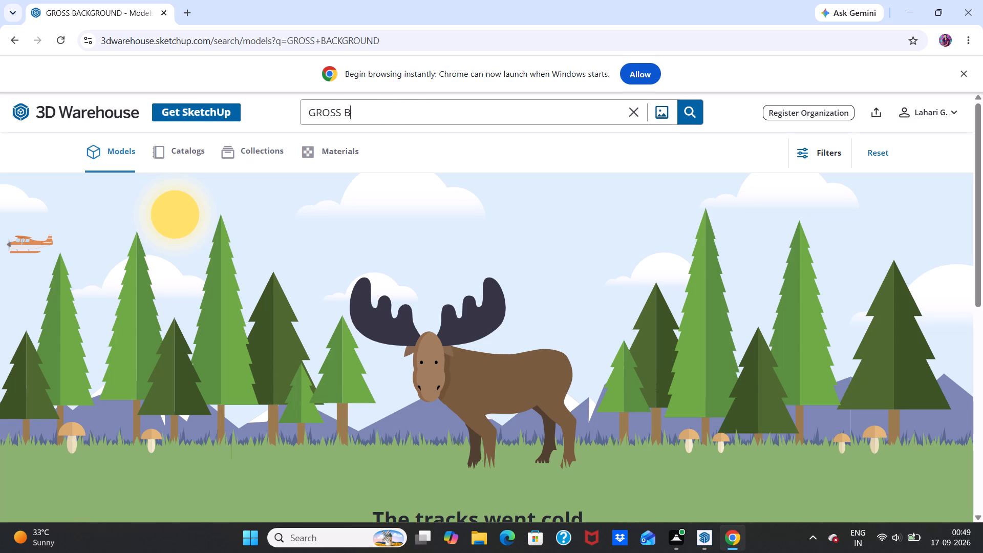
key("BackSpace")
left_click(701, 107)
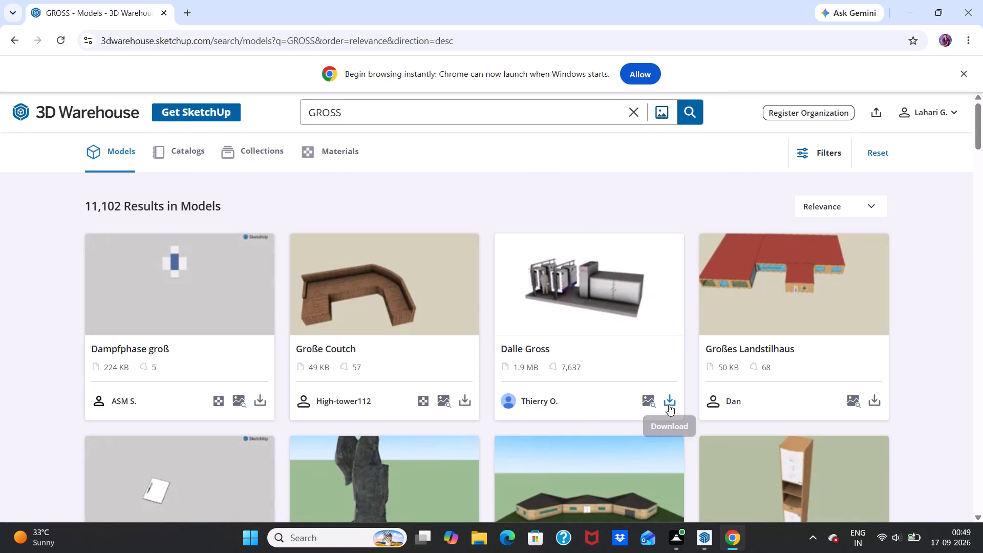
scroll(881, 454, "up", 1)
scroll(881, 446, "down", 4)
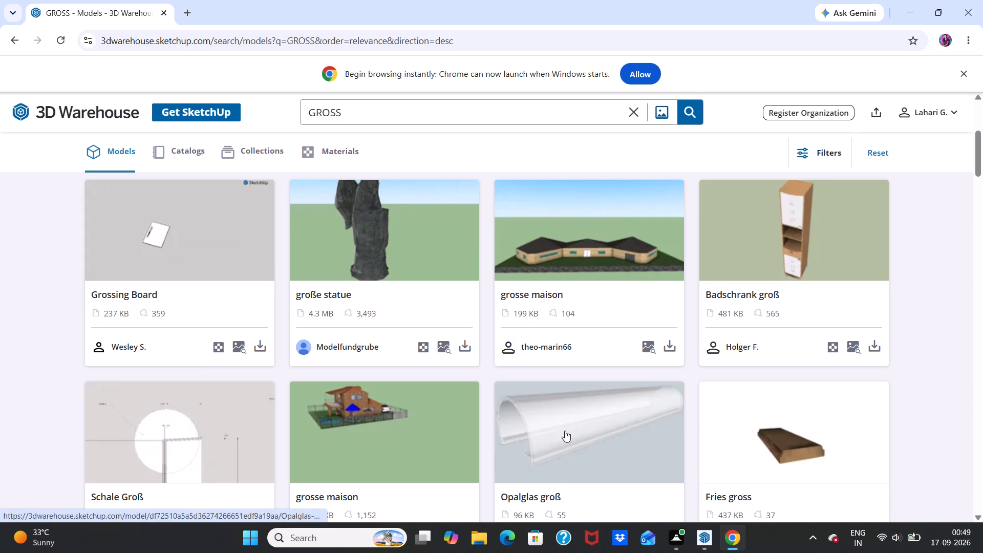
scroll(523, 266, "up", 1)
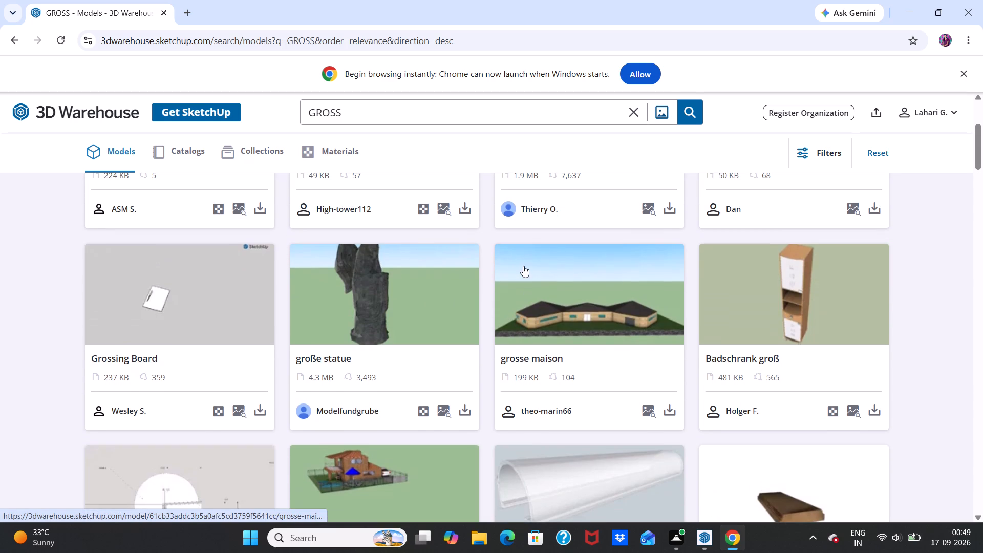
scroll(524, 268, "up", 3)
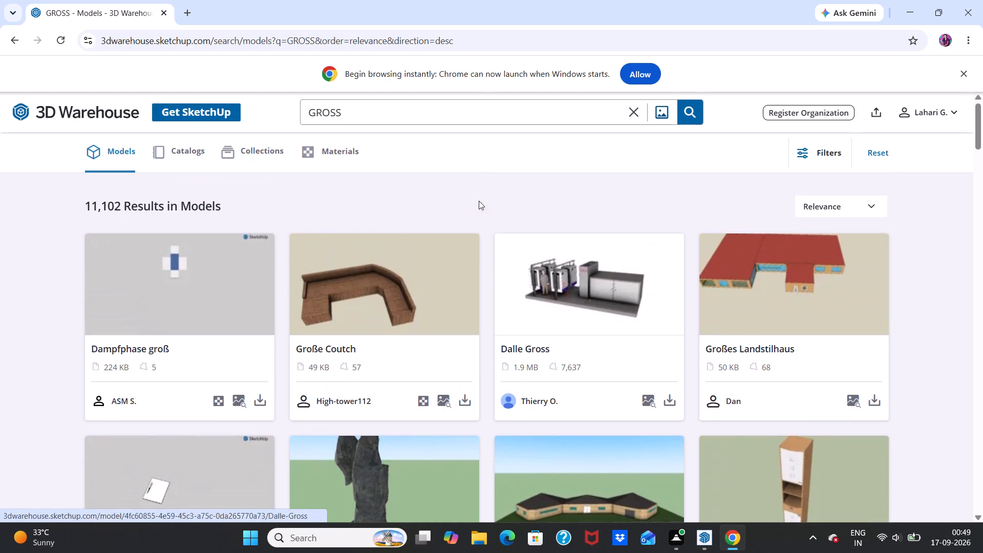
Search 3D Warehouse for "GROSS MASSION".
left_click(372, 112)
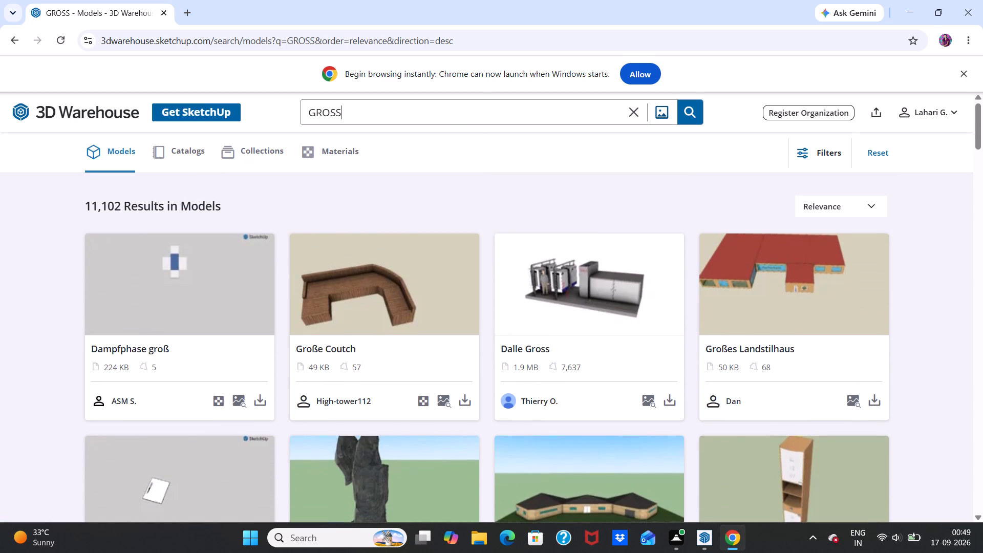
key("space")
type("MASSION")
left_click(690, 112)
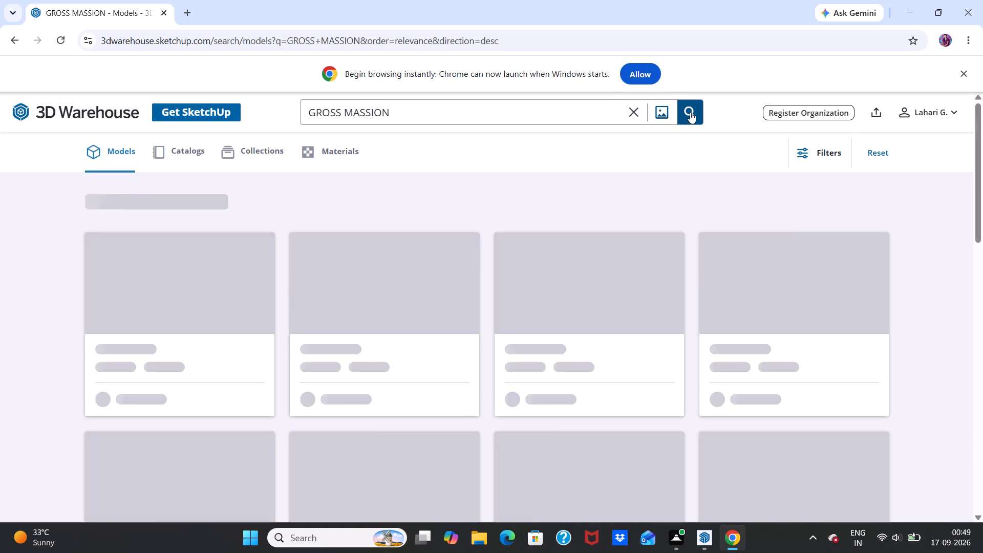
left_click(690, 112)
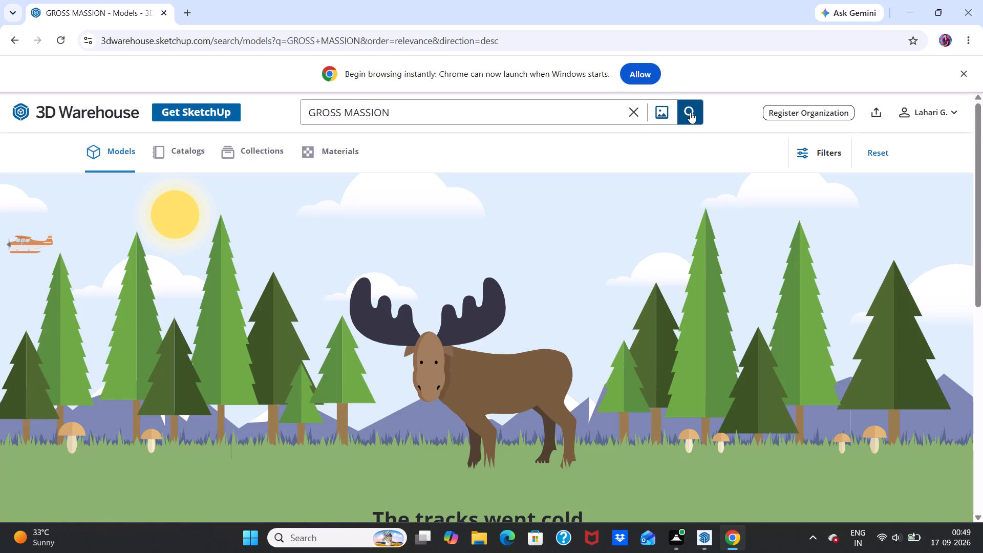
double_click(690, 112)
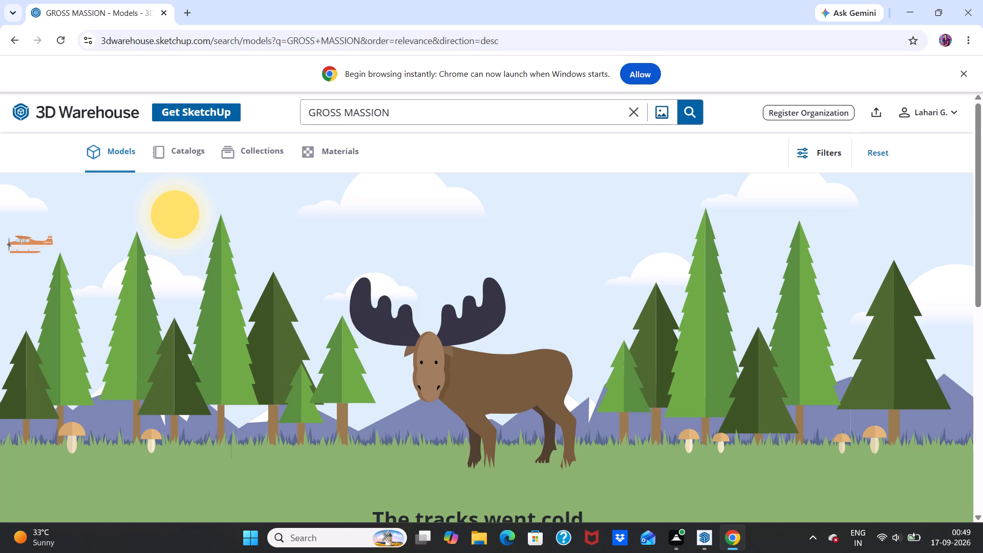
Replace the second search word and search 3D Warehouse for "GROSS CARPET".
left_click(392, 116)
key("BackSpace")
key("BackSpace")
key("BackSpace")
key("BackSpace")
key("BackSpace")
key("BackSpace")
key("BackSpace")
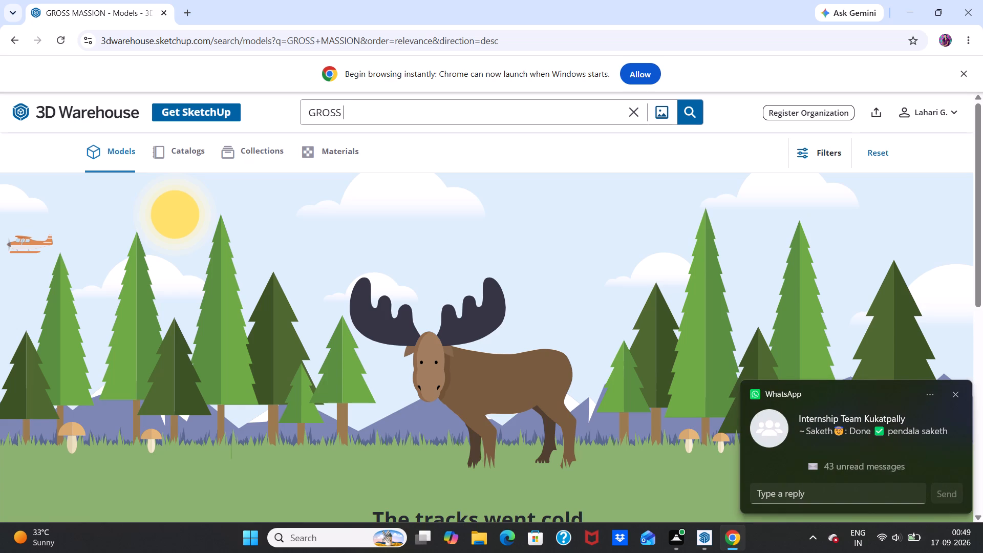
type("CA")
key("r")
key("p")
type("ER")
key("BackSpace")
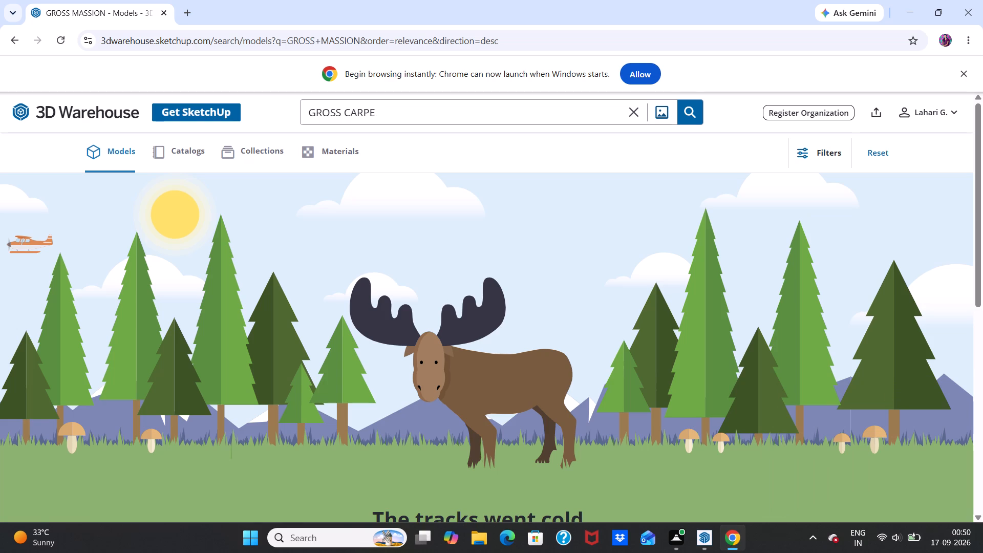
key("t")
left_click(688, 114)
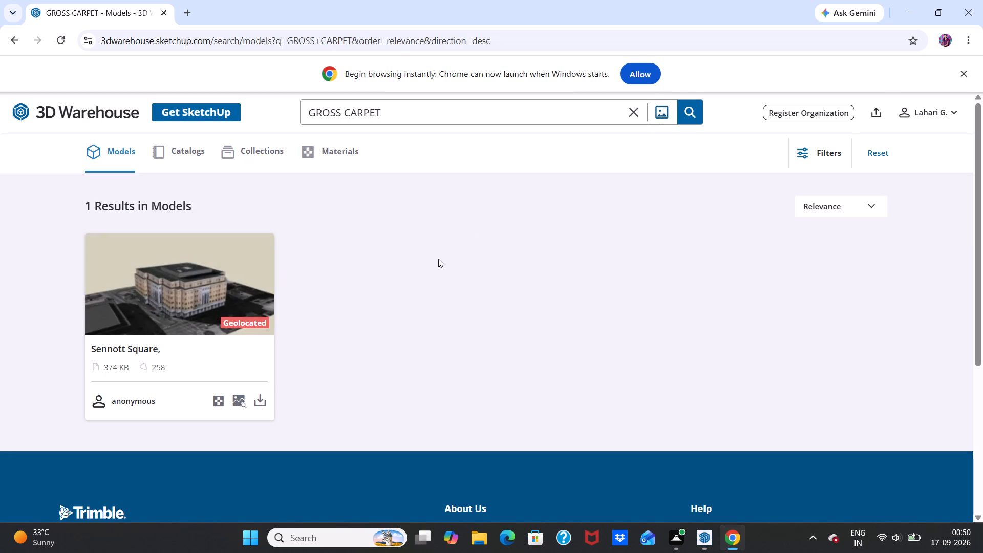
Clear the old search text and search 3D Warehouse for "GRASS TEXTURE".
left_click(383, 119)
key("BackSpace")
key("BackSpace")
key("BackSpace")
key("BackSpace")
key("BackSpace")
key("BackSpace")
key("BackSpace")
key("BackSpace")
key("BackSpace")
key("BackSpace")
key("BackSpace")
key("BackSpace")
key("BackSpace")
key("BackSpace")
key("BackSpace")
key("BackSpace")
key("BackSpace")
key("BackSpace")
key("BackSpace")
key("BackSpace")
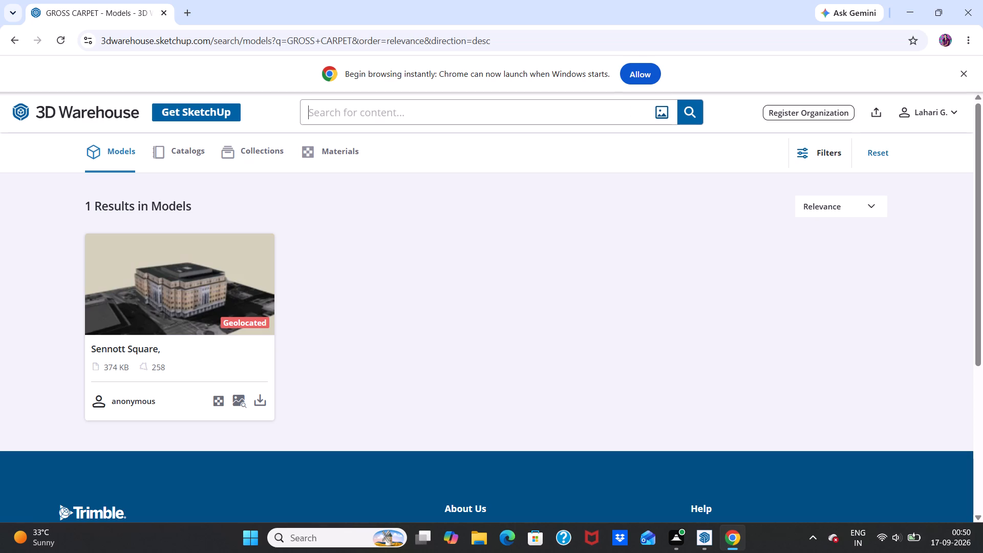
key("g")
key("r")
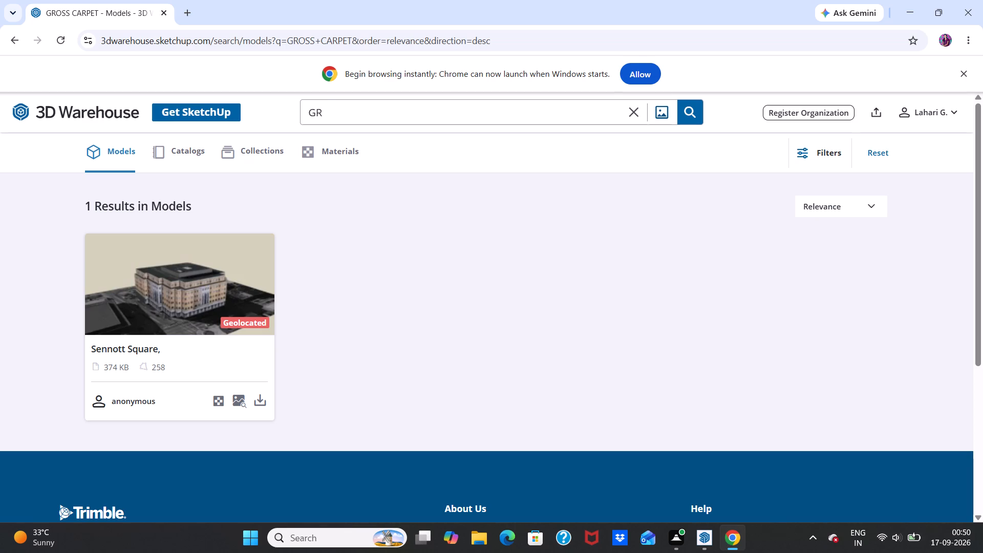
key("e")
key("BackSpace")
type("ASS")
key("space")
type("TEXTURE")
left_click(687, 116)
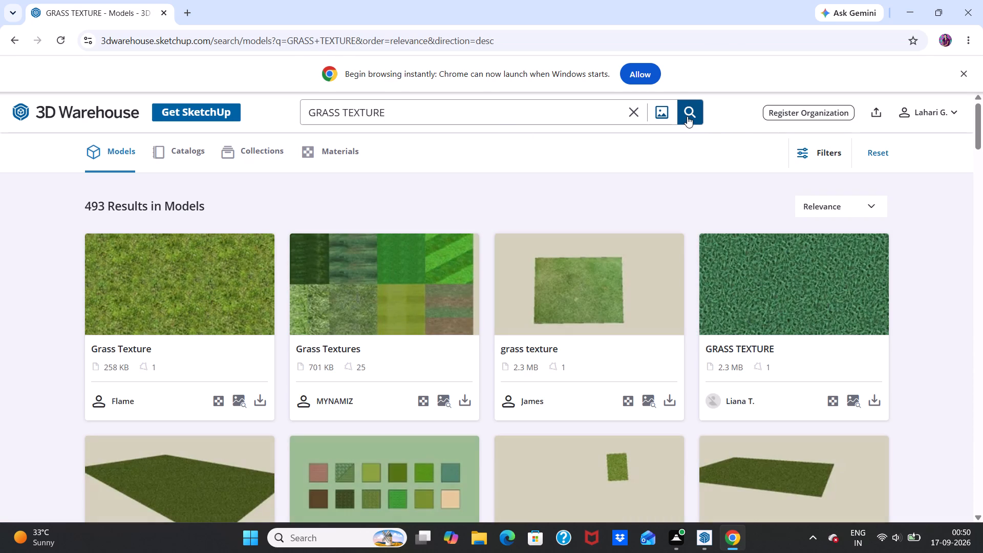
Browse the grass texture models in the search results for a suitable ground surface.
scroll(655, 317, "down", 6)
scroll(650, 312, "up", 2)
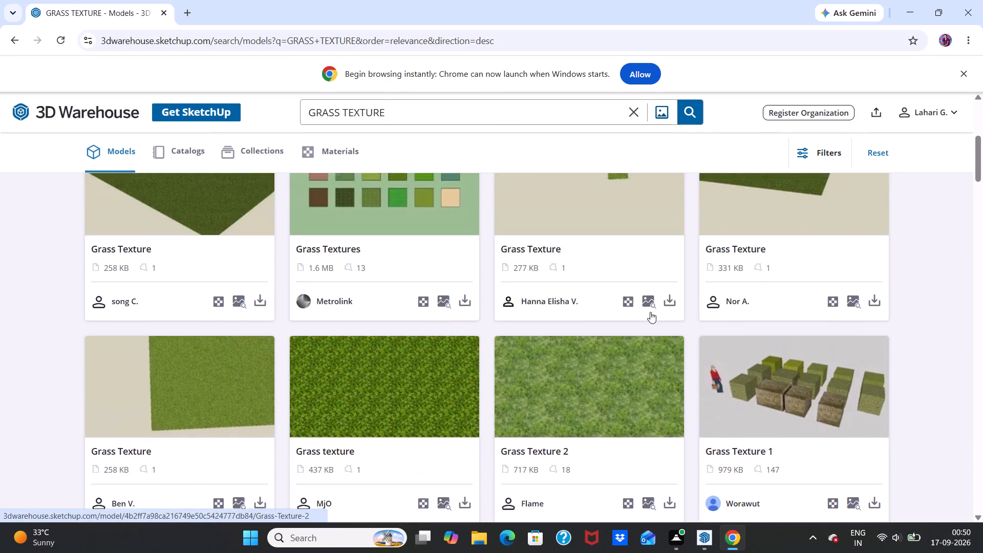
scroll(650, 312, "up", 1)
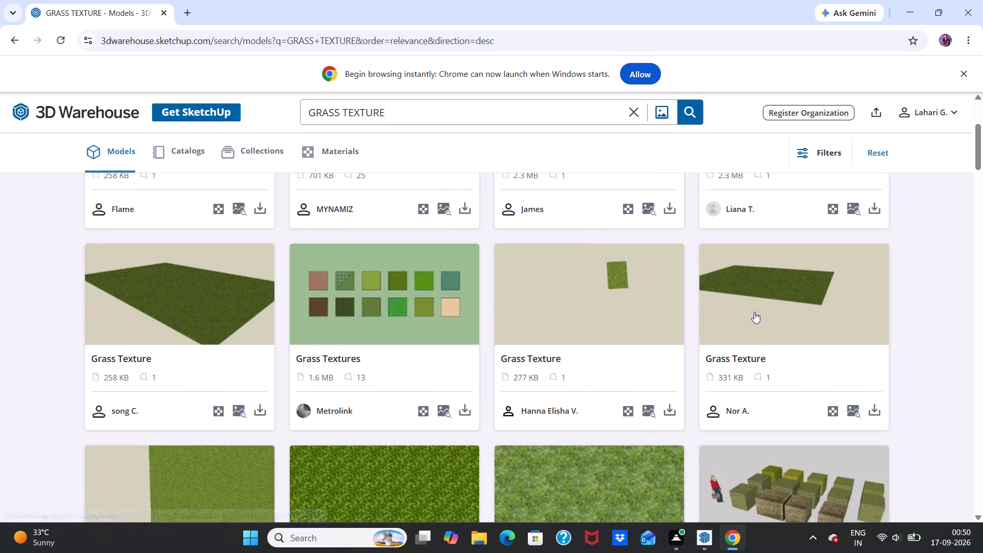
scroll(743, 296, "down", 6)
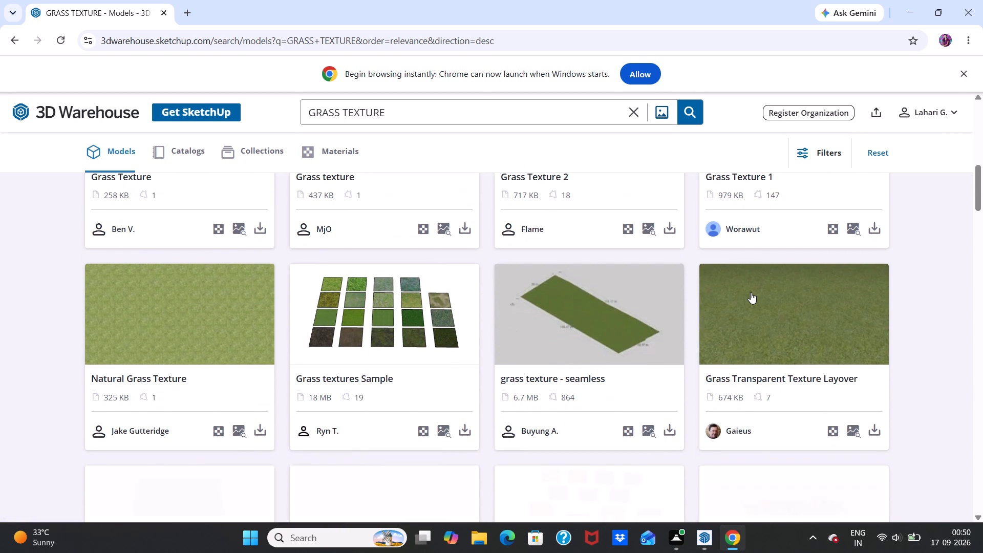
scroll(751, 292, "up", 6)
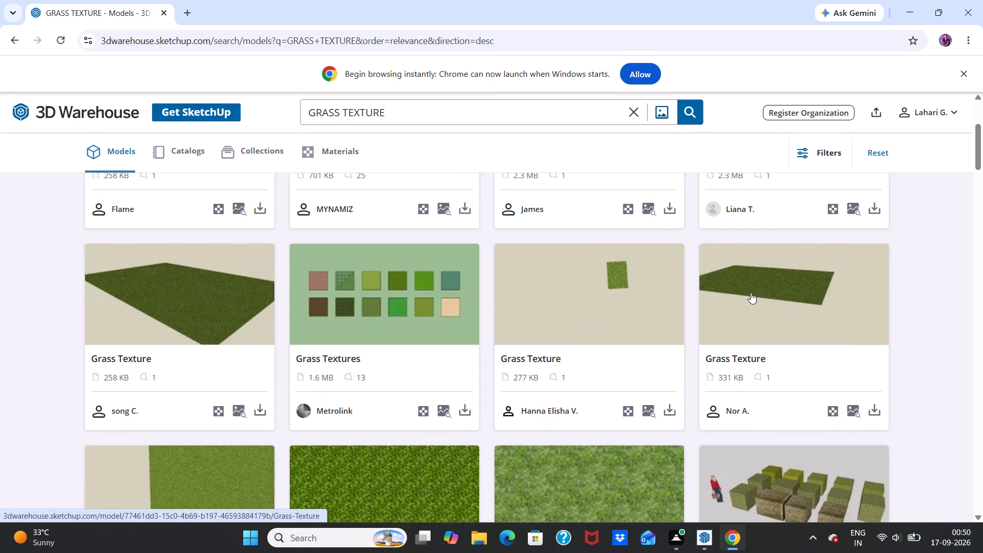
scroll(751, 292, "up", 1)
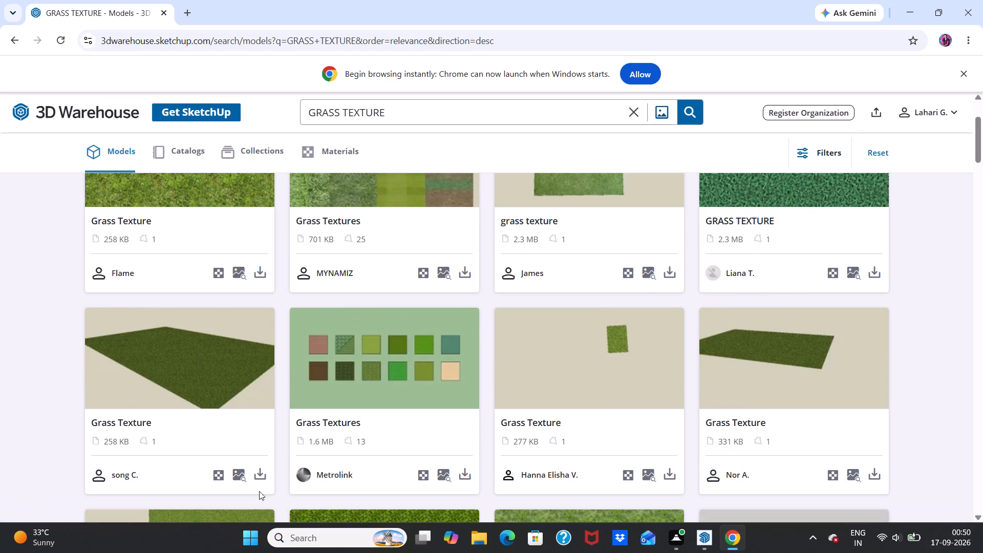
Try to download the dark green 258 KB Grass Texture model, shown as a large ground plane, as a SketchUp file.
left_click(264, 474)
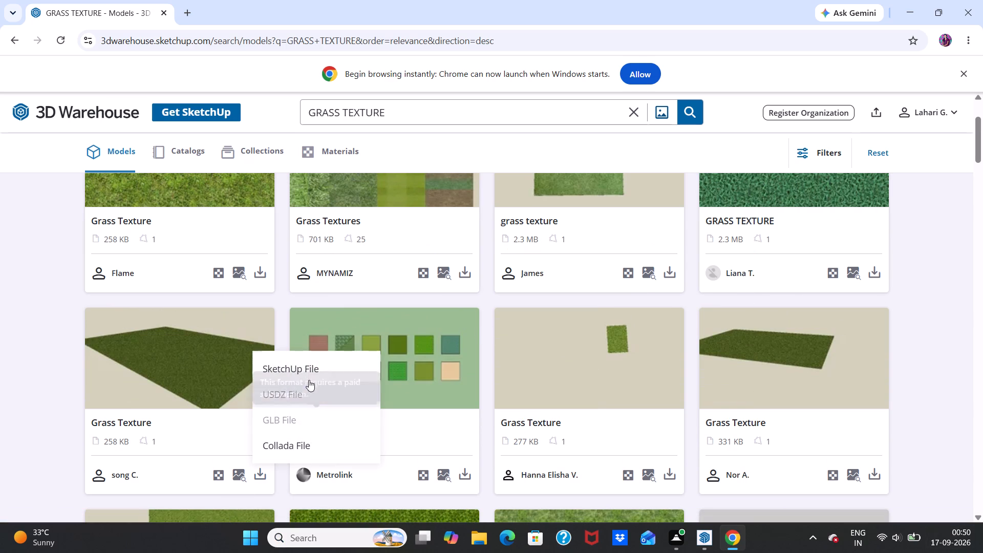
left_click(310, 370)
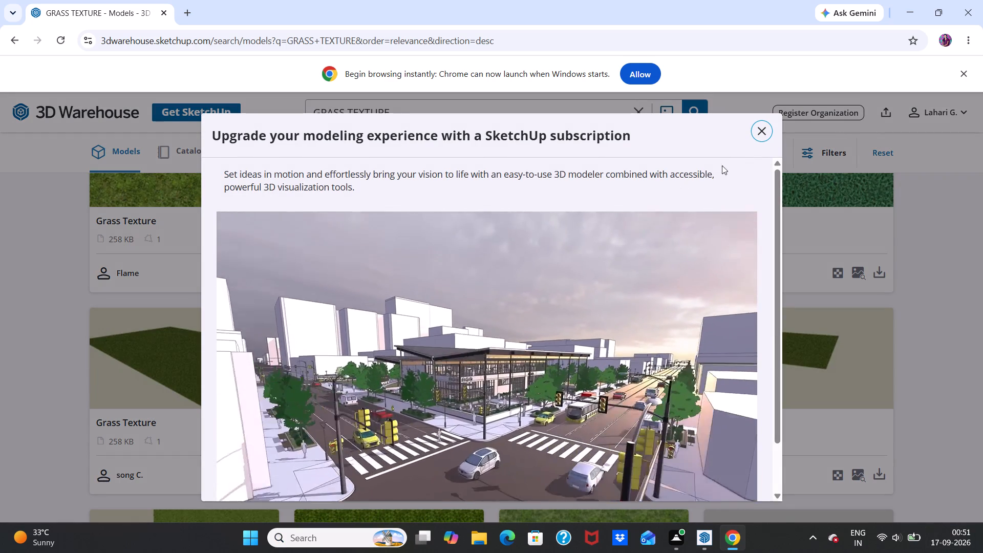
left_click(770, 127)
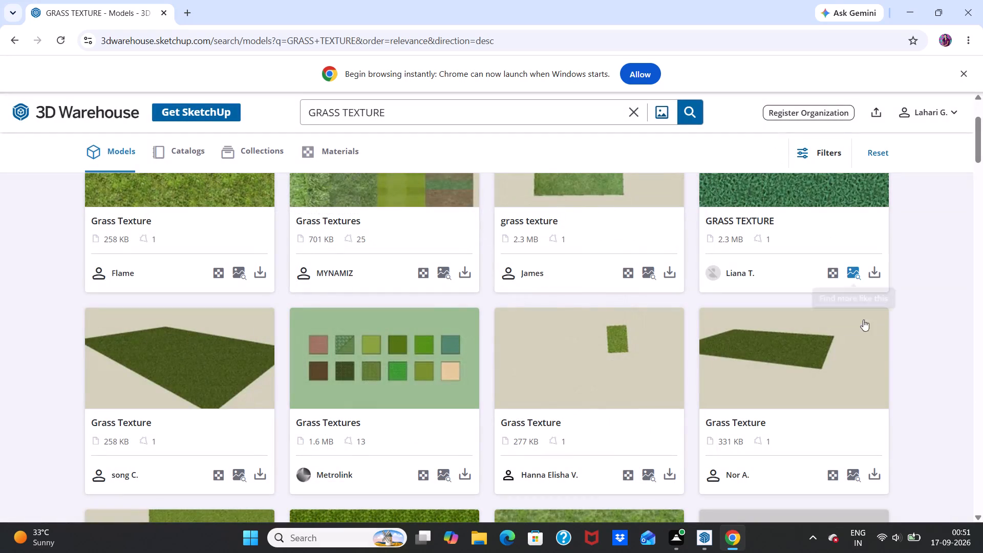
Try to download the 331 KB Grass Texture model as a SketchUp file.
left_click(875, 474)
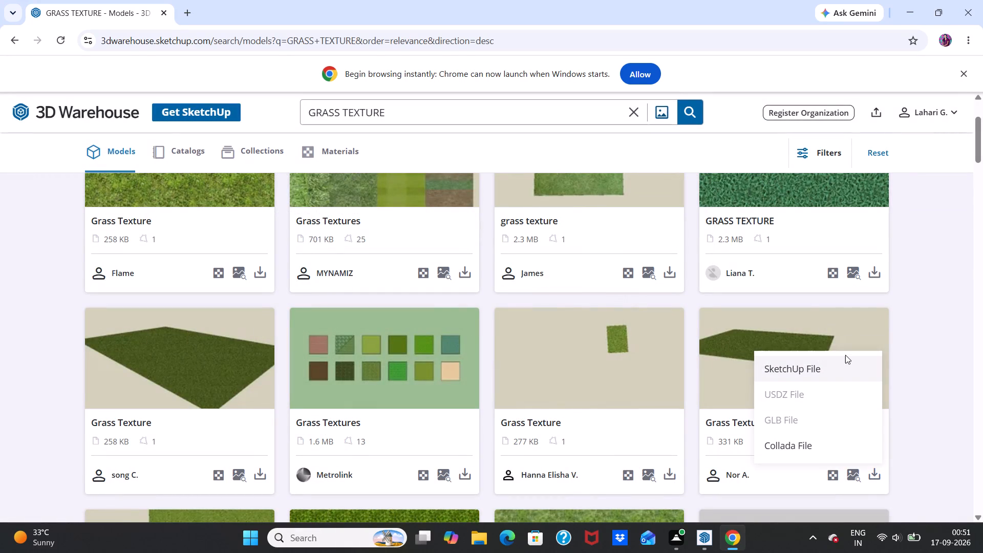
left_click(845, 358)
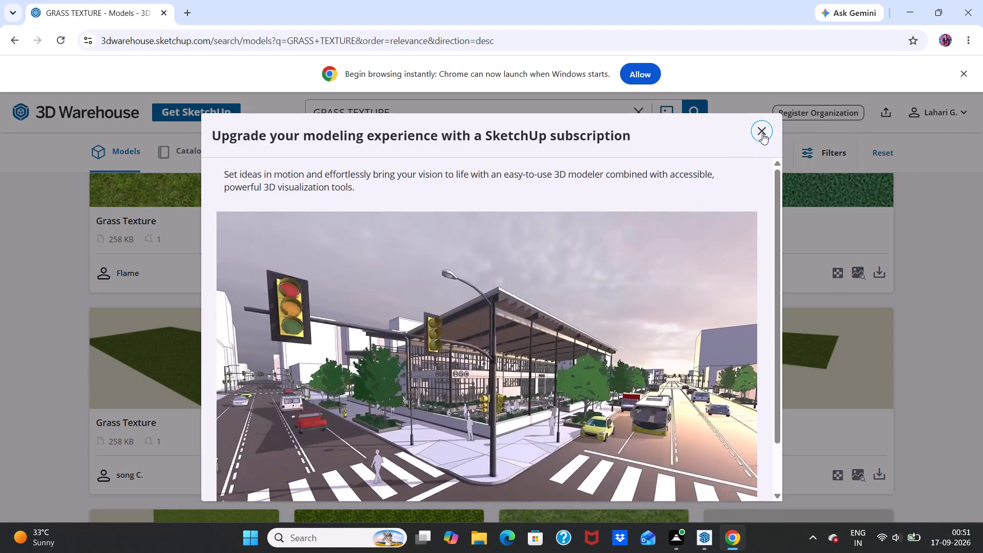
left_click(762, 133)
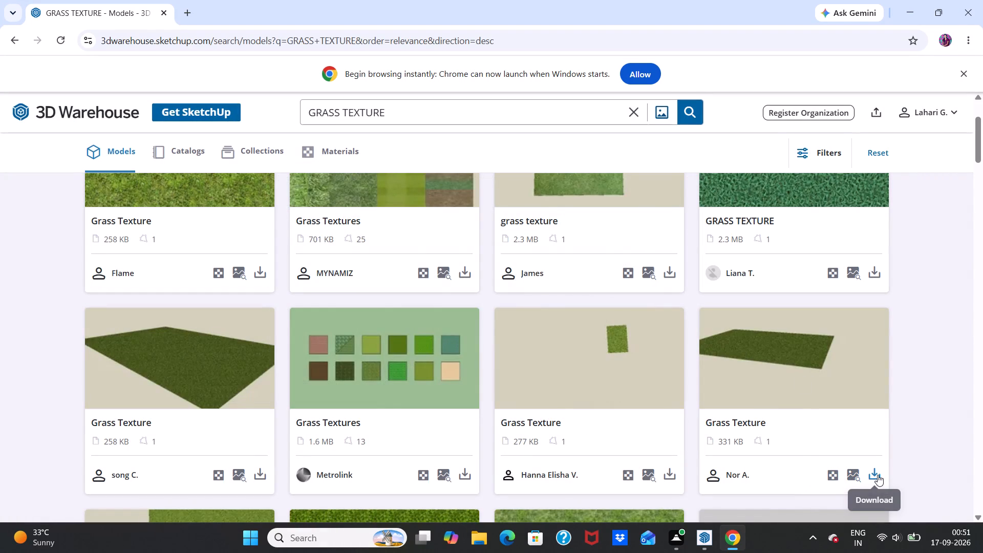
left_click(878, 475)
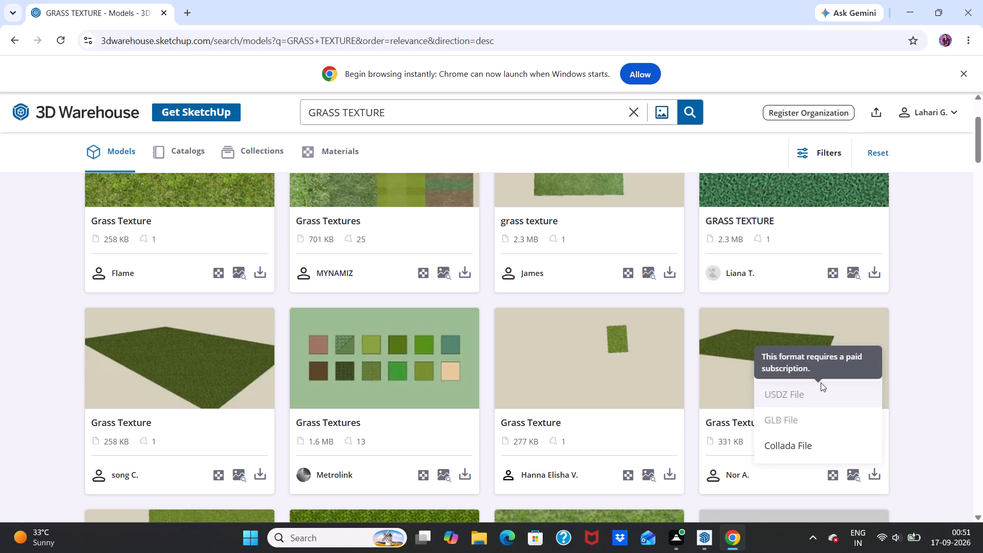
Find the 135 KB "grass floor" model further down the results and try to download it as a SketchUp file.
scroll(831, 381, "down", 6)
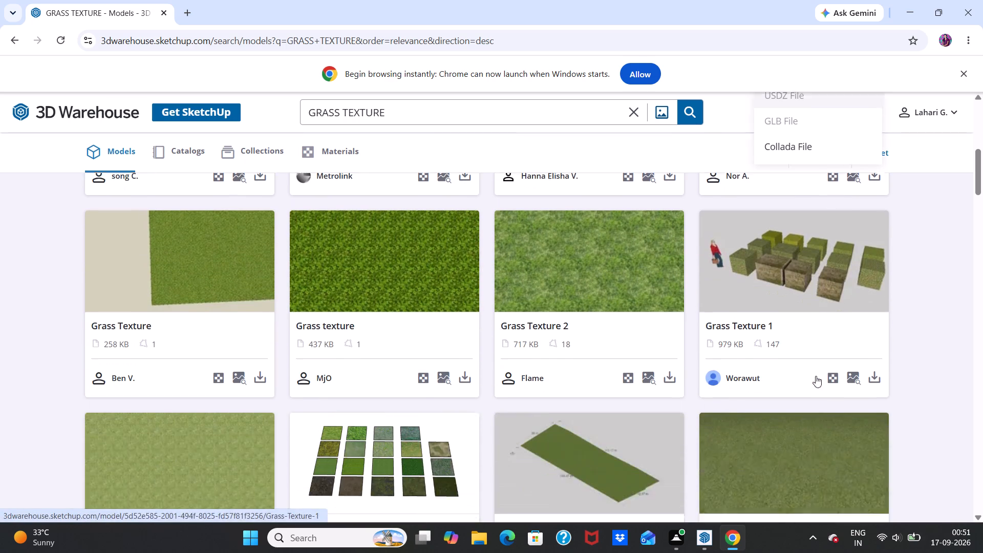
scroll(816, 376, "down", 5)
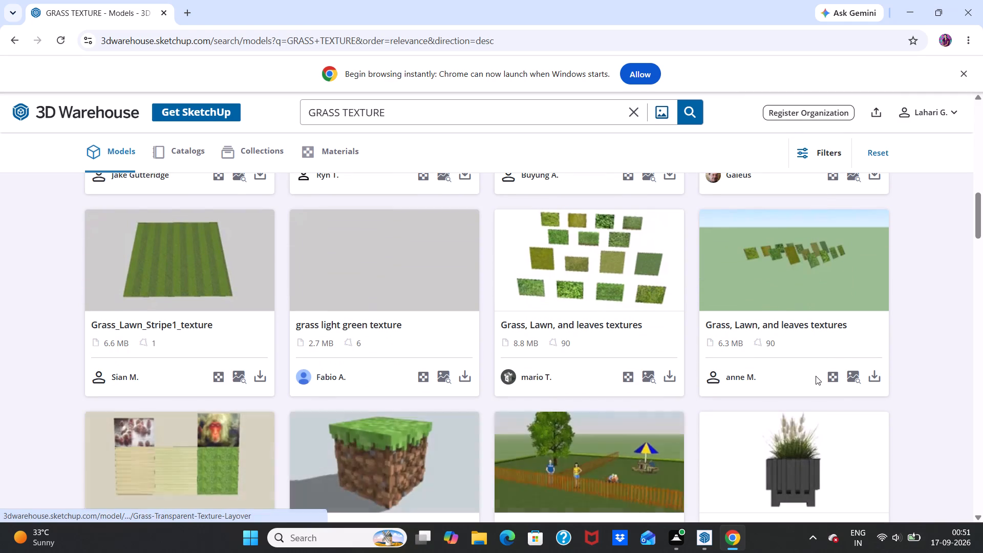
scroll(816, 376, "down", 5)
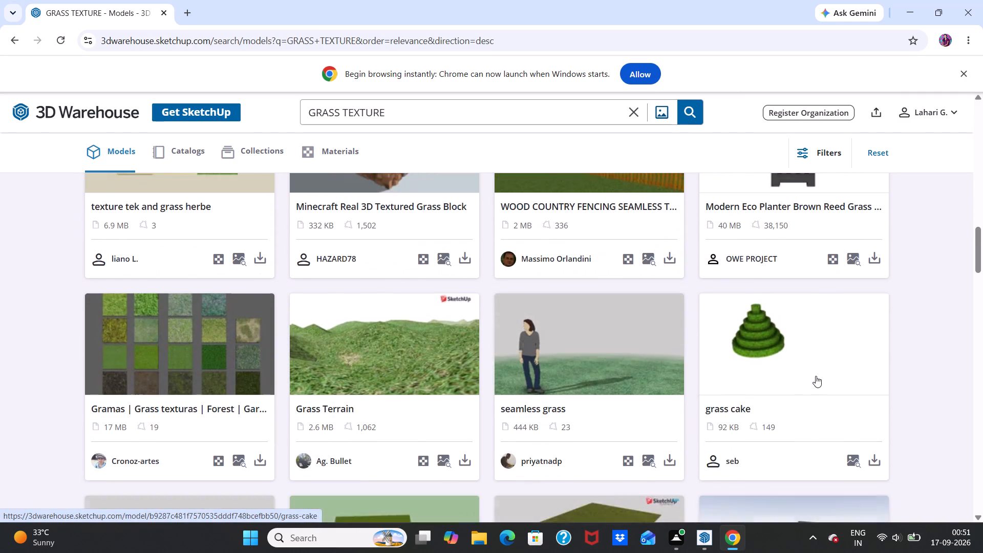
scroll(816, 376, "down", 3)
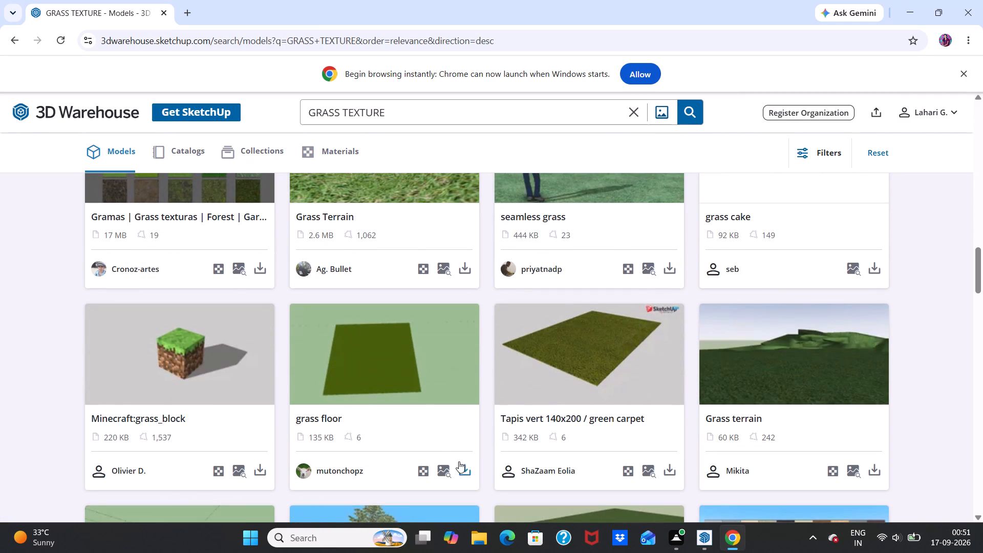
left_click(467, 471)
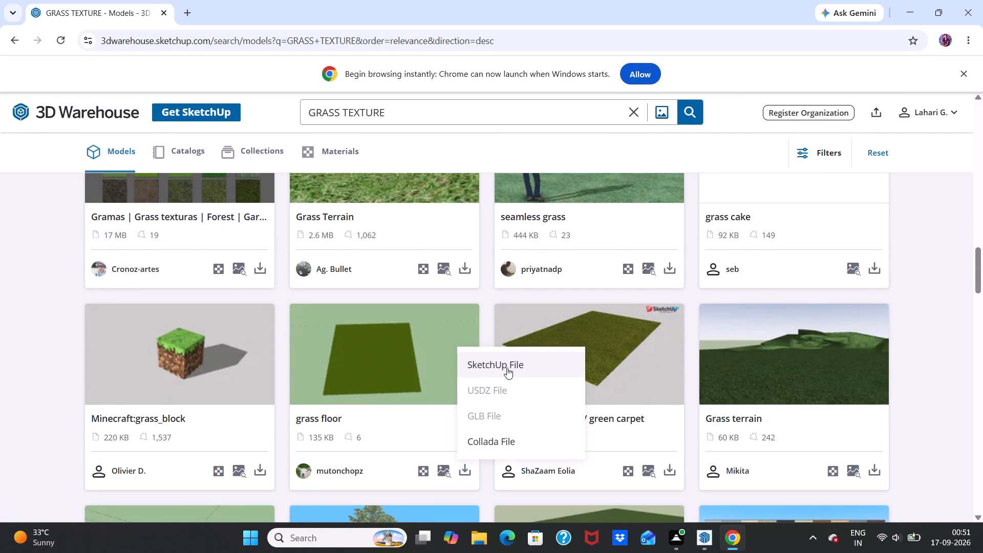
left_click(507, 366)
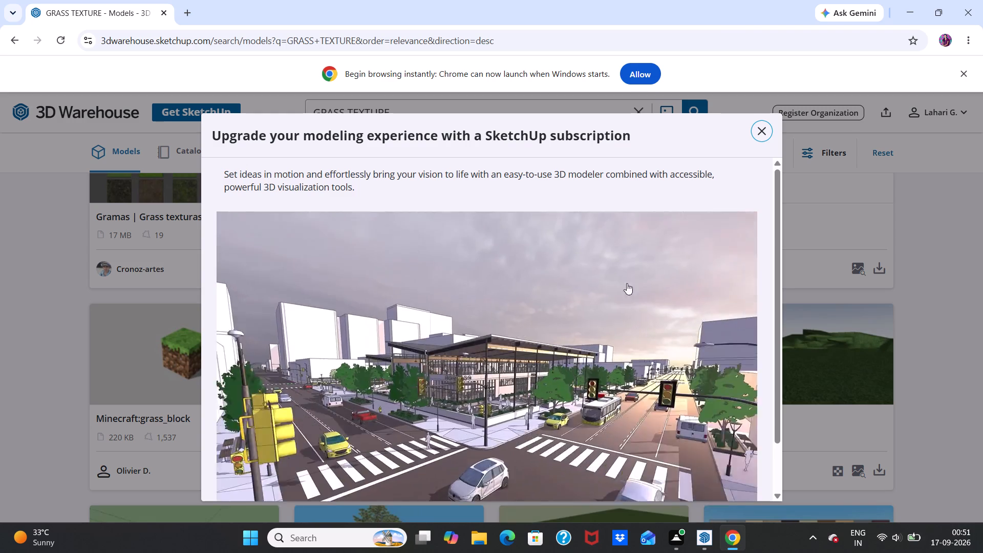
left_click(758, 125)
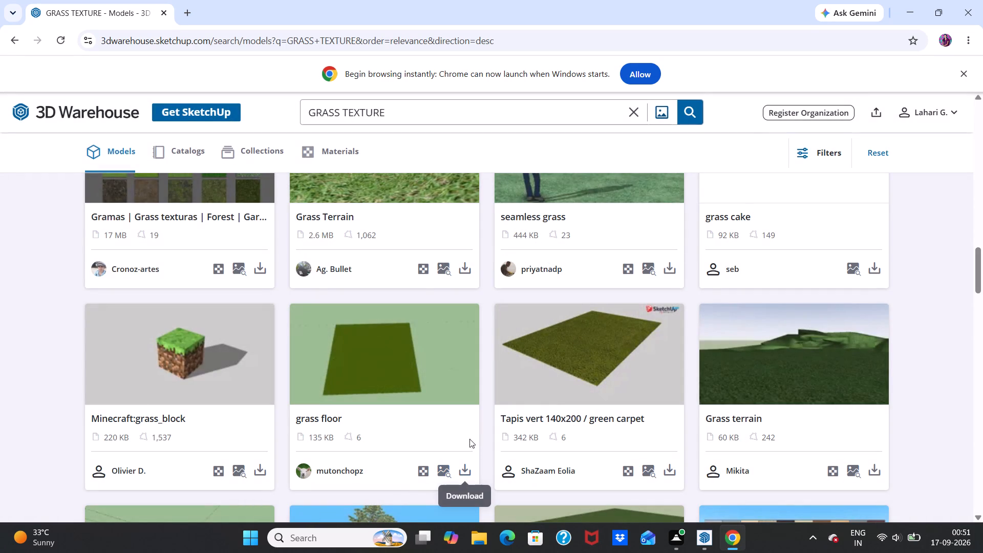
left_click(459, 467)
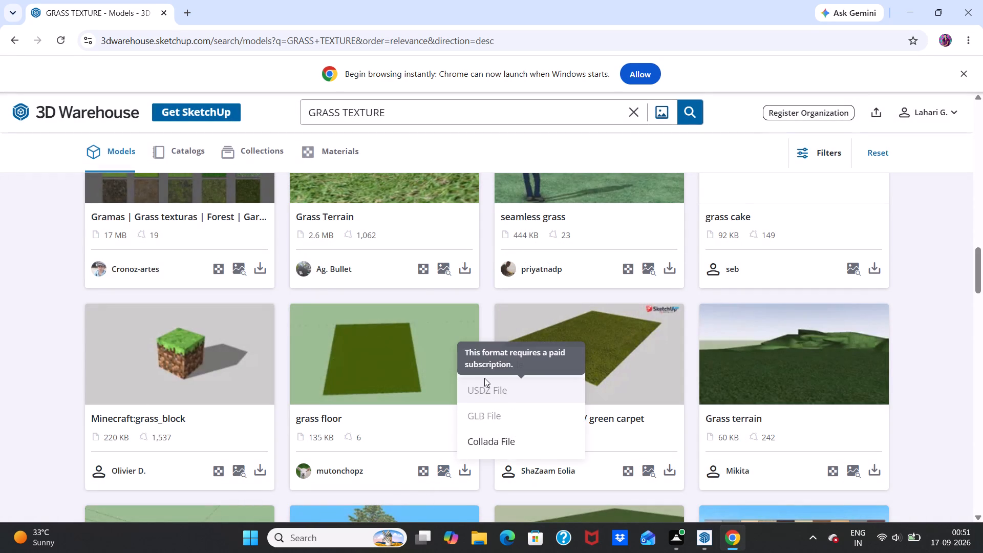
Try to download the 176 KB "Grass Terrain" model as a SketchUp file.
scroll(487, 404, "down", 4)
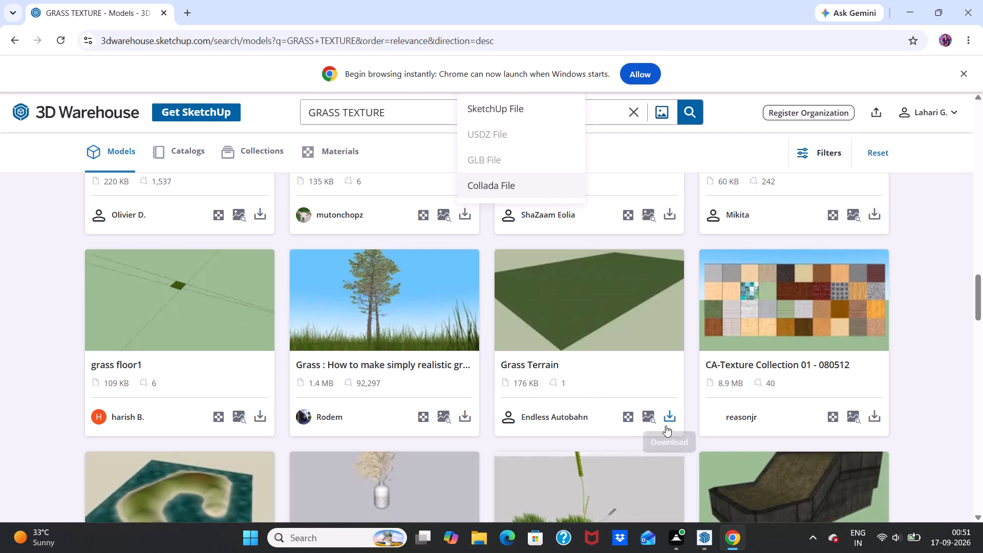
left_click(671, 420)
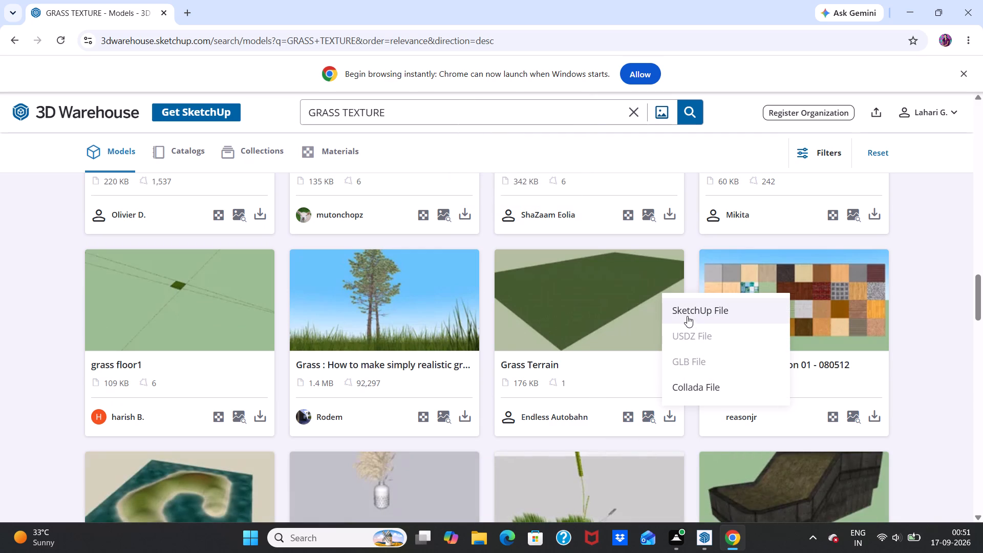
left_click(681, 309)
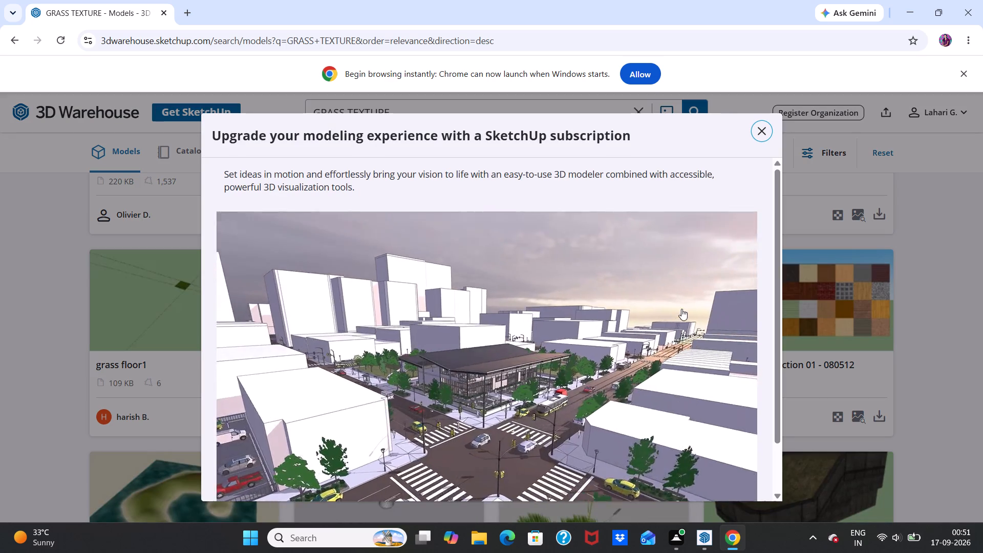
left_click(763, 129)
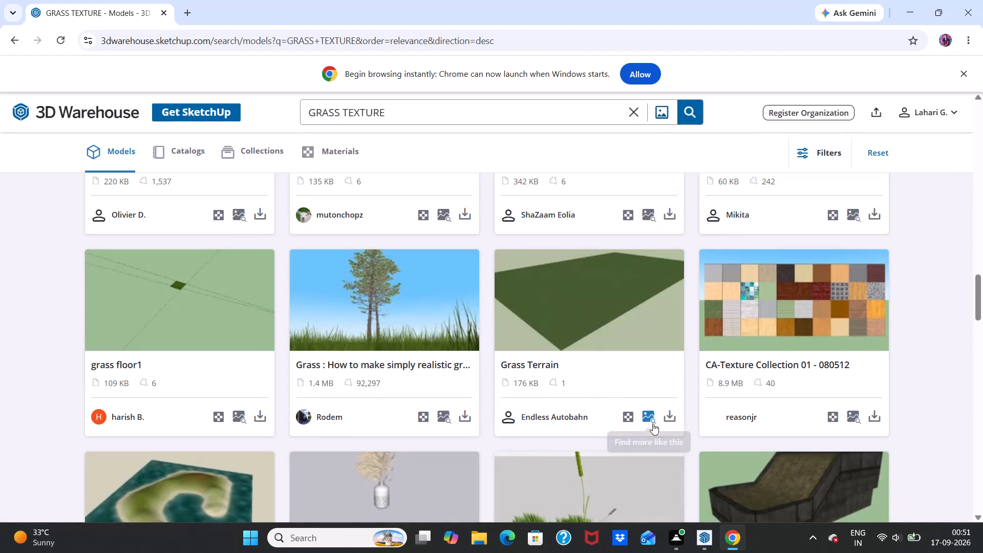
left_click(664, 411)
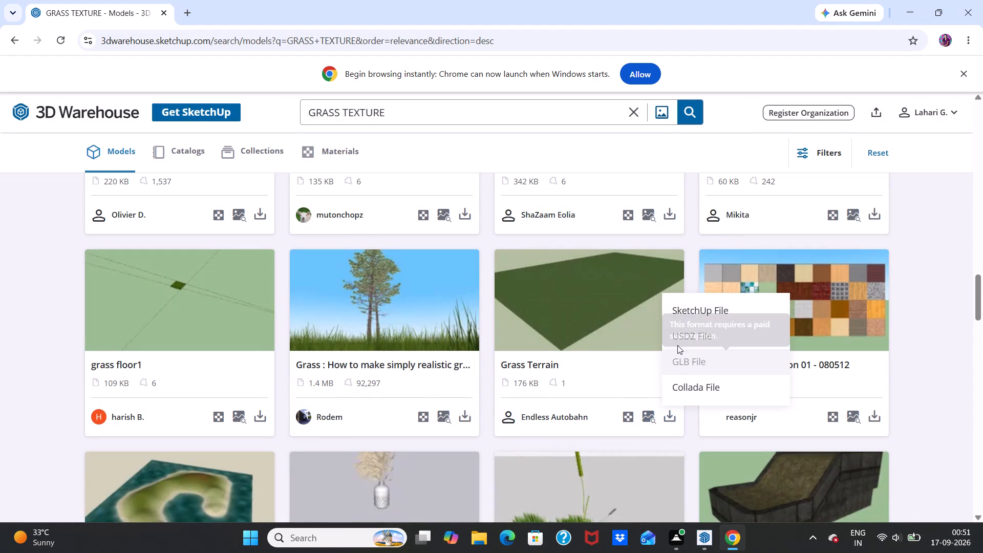
Look through the rest of the grass texture results for a suitable ground surface and load more models.
scroll(666, 454, "down", 5)
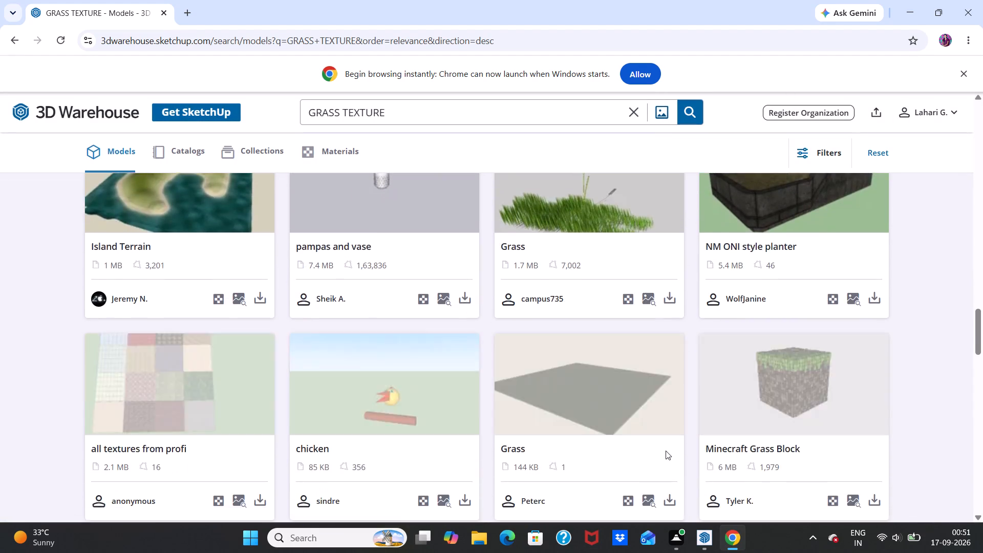
scroll(666, 451, "down", 6)
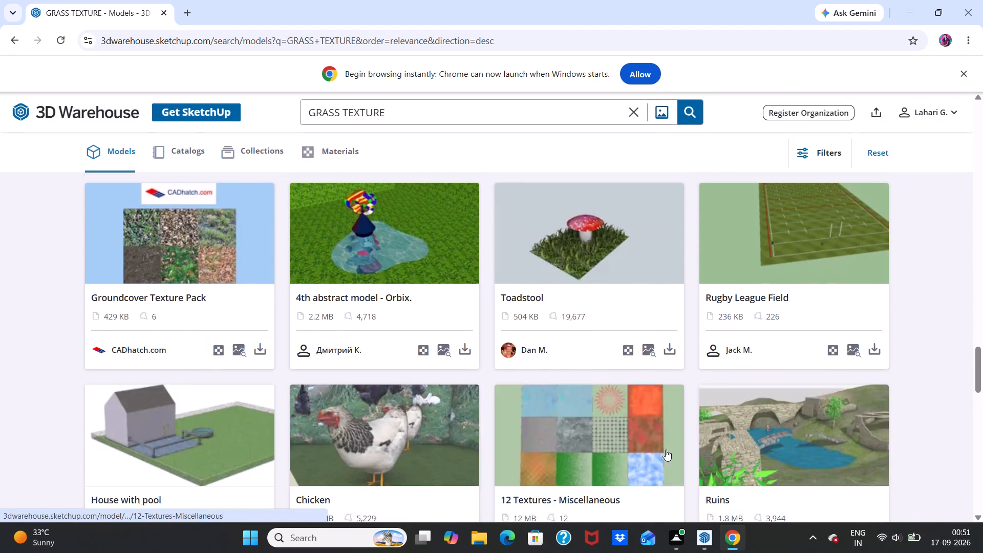
scroll(666, 450, "down", 7)
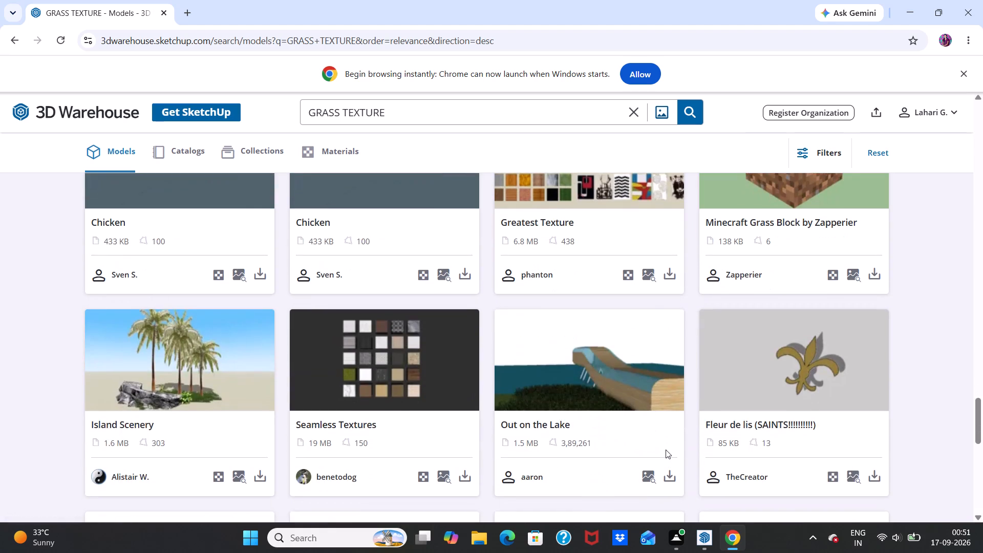
scroll(666, 450, "down", 5)
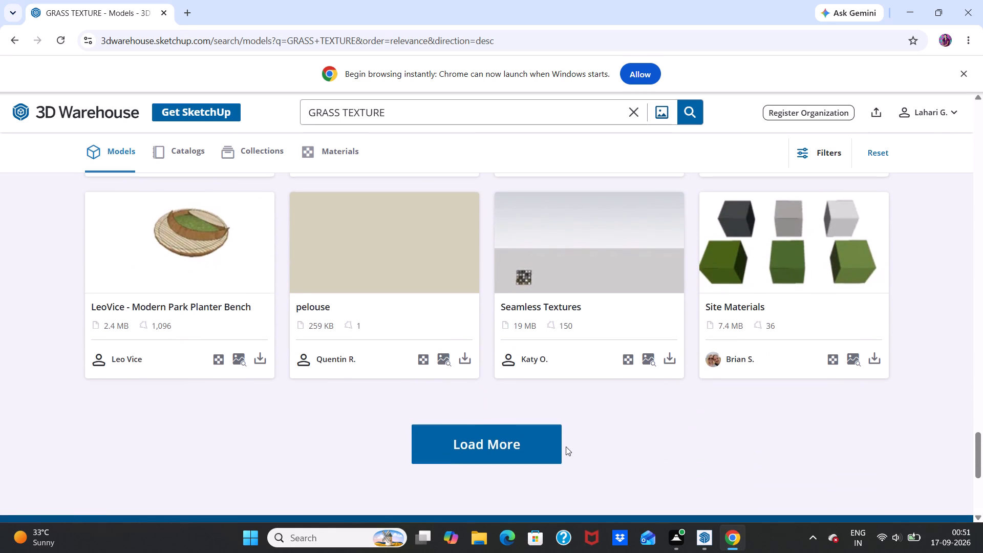
left_click(524, 446)
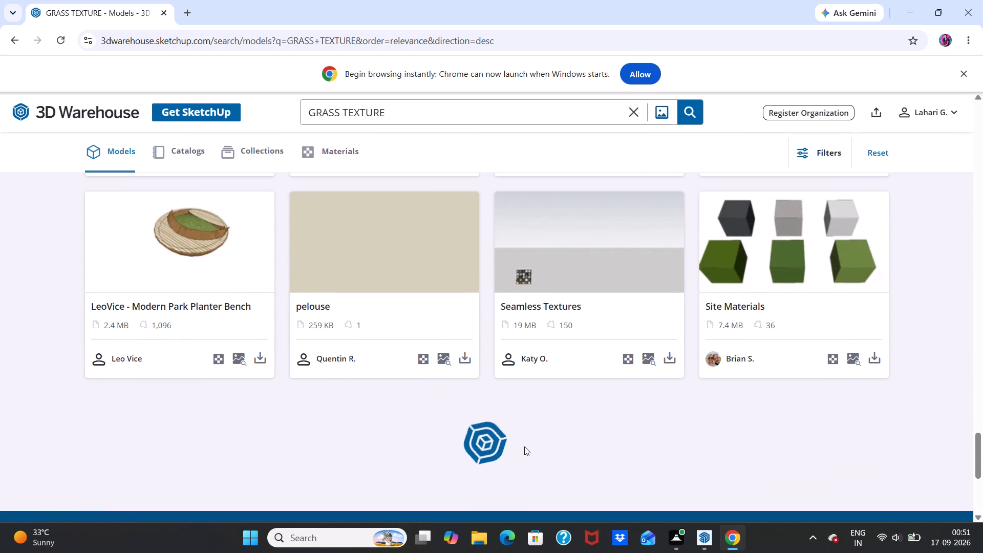
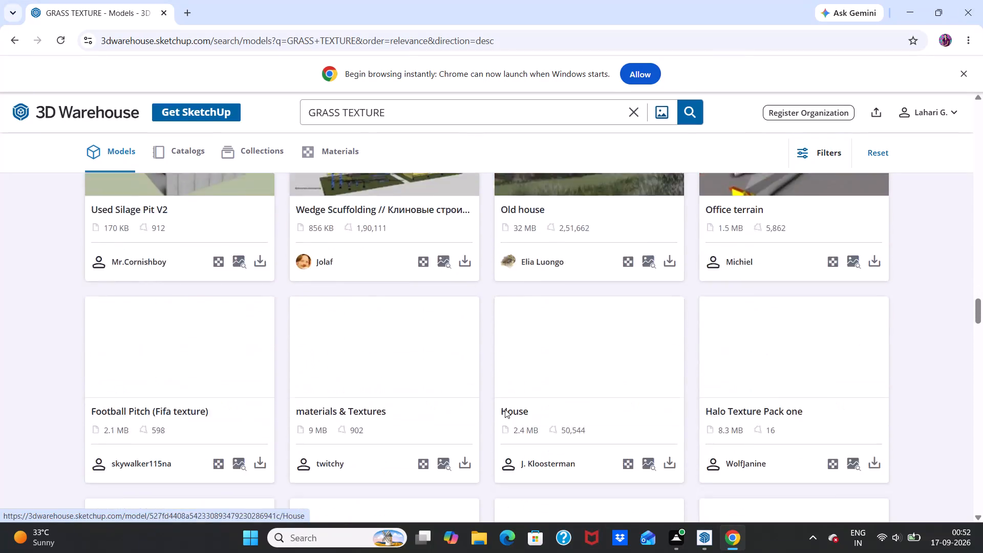
Look through the remaining grass texture results, down the loaded list and back up, for a suitable ground surface.
scroll(508, 402, "down", 5)
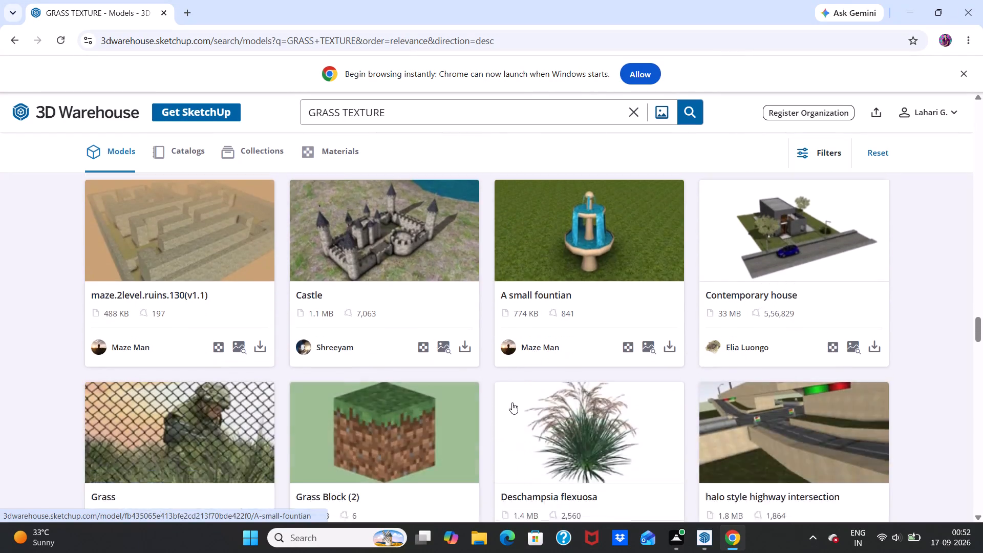
scroll(512, 402, "down", 5)
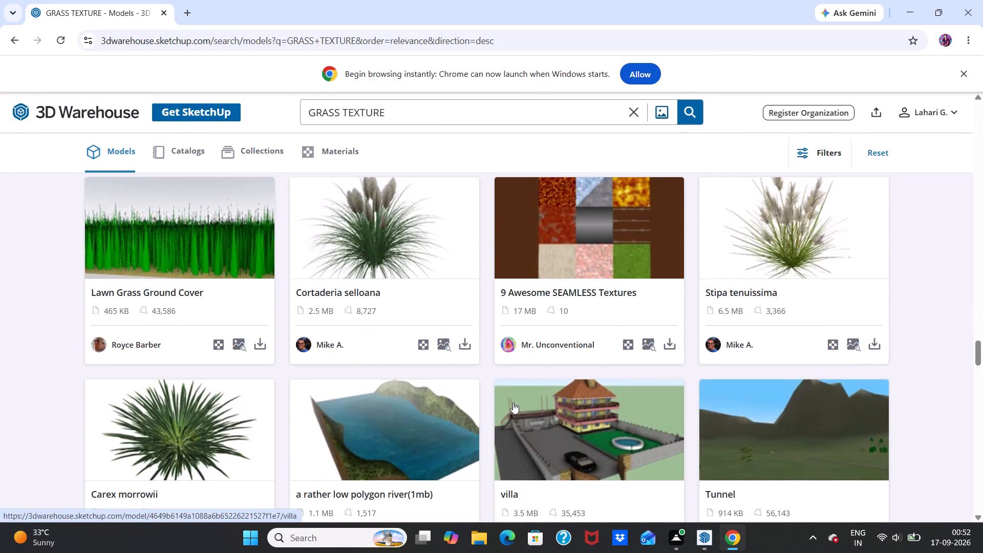
scroll(433, 386, "down", 6)
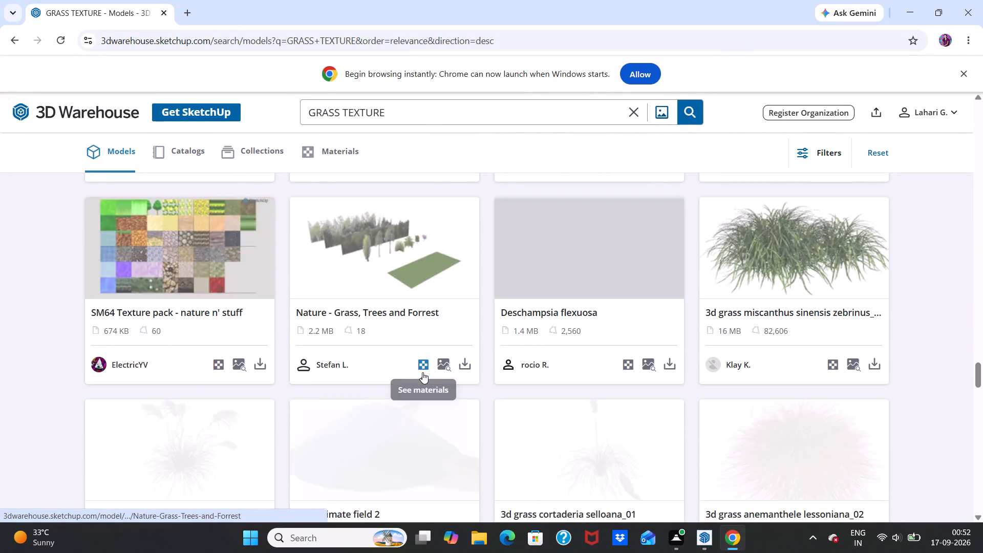
scroll(456, 361, "down", 9)
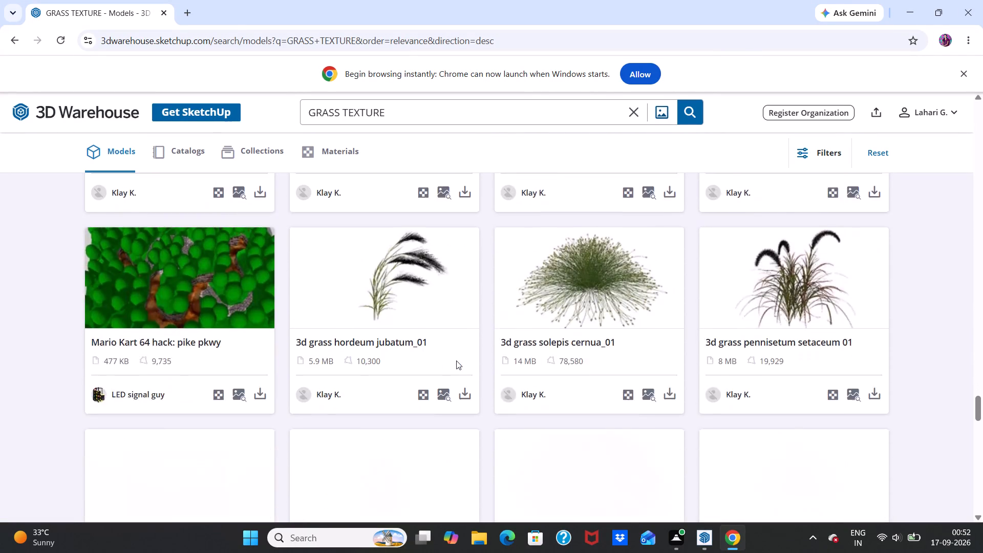
scroll(456, 360, "down", 16)
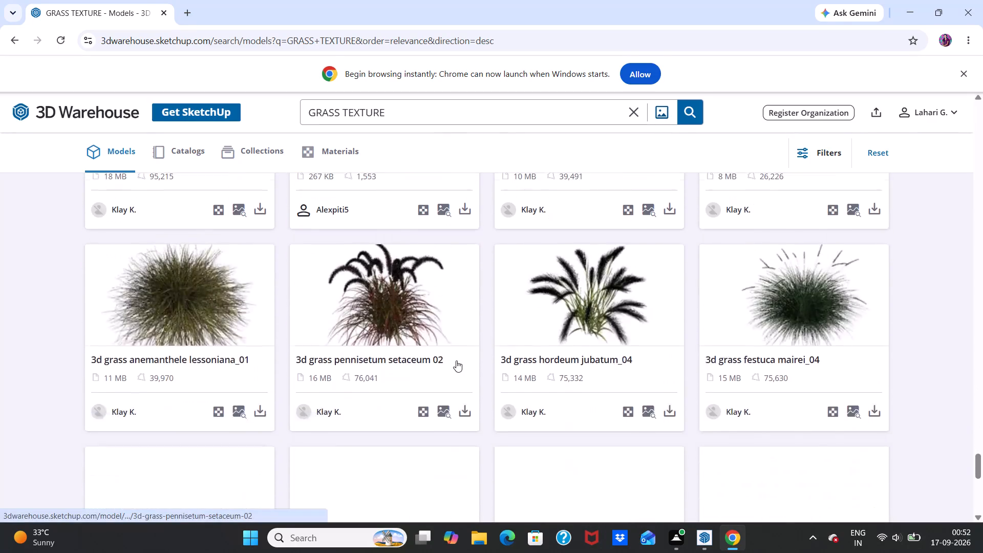
scroll(456, 360, "down", 6)
scroll(456, 360, "up", 12)
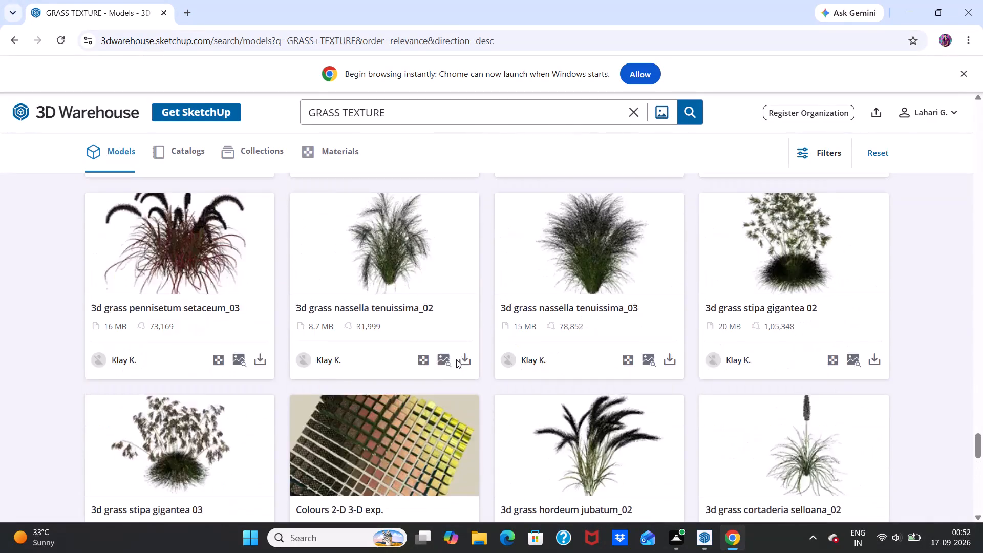
scroll(456, 359, "up", 20)
scroll(456, 359, "up", 14)
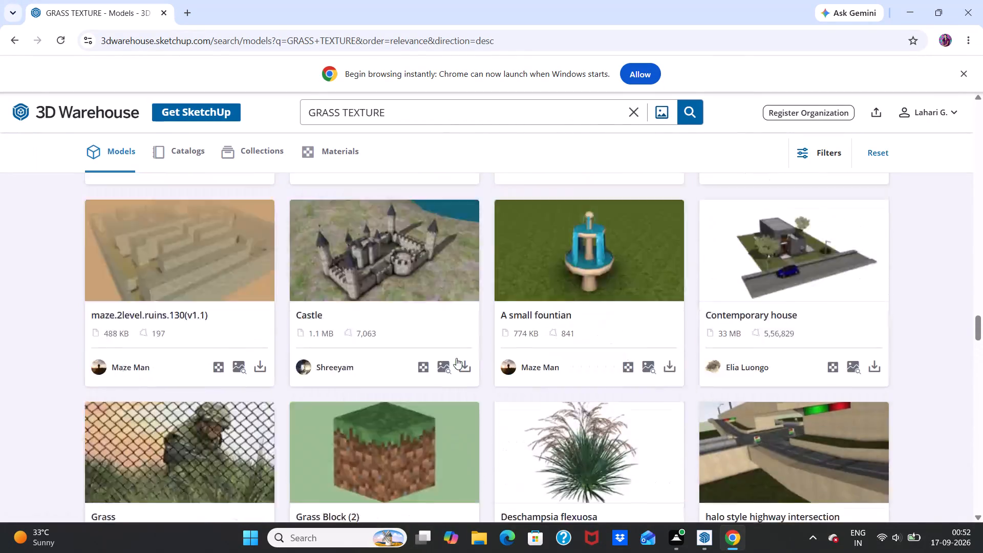
scroll(456, 358, "up", 7)
scroll(454, 354, "down", 4)
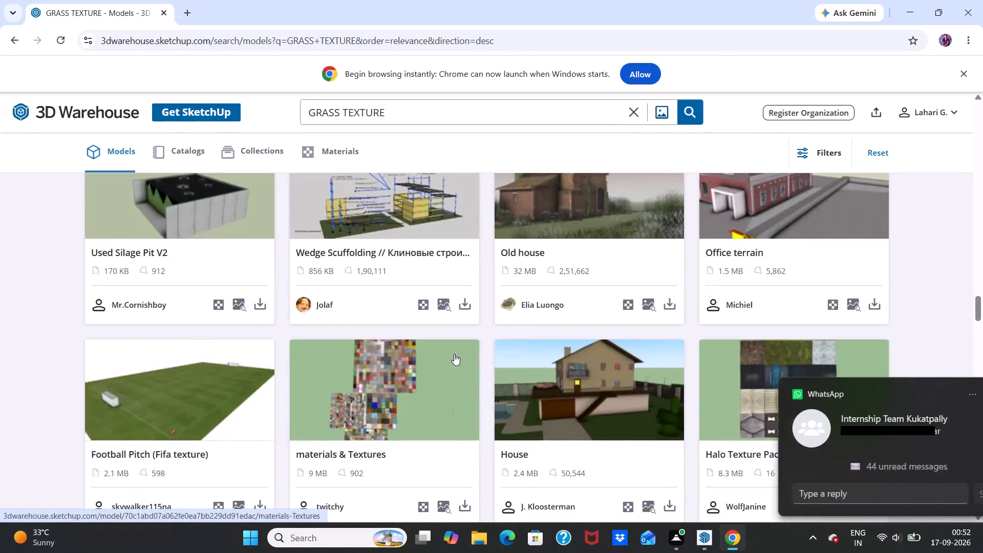
scroll(454, 354, "down", 3)
scroll(454, 354, "up", 13)
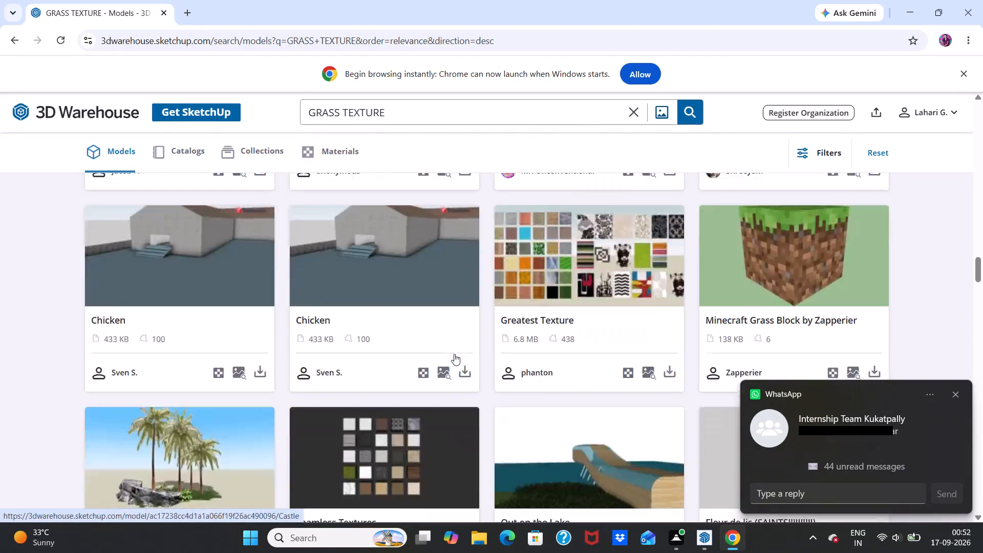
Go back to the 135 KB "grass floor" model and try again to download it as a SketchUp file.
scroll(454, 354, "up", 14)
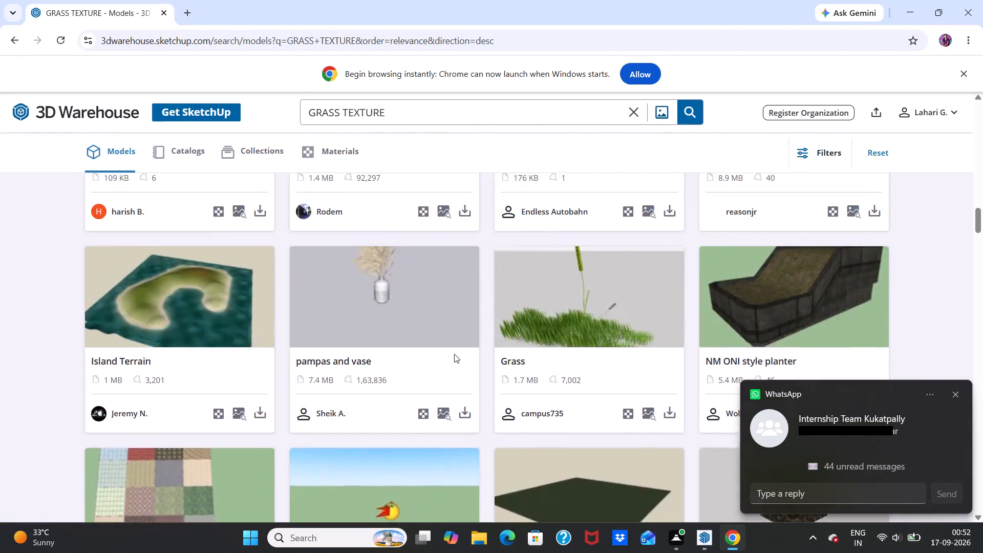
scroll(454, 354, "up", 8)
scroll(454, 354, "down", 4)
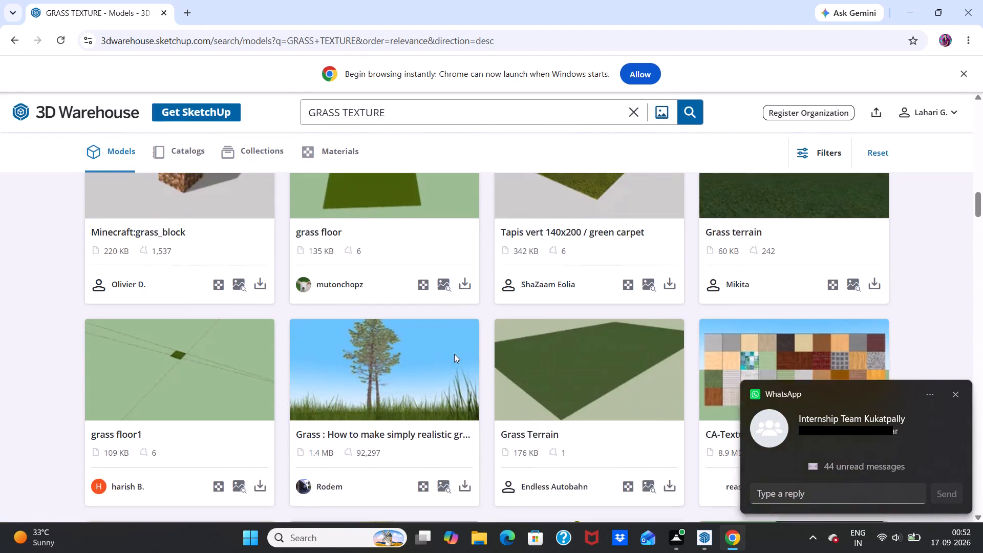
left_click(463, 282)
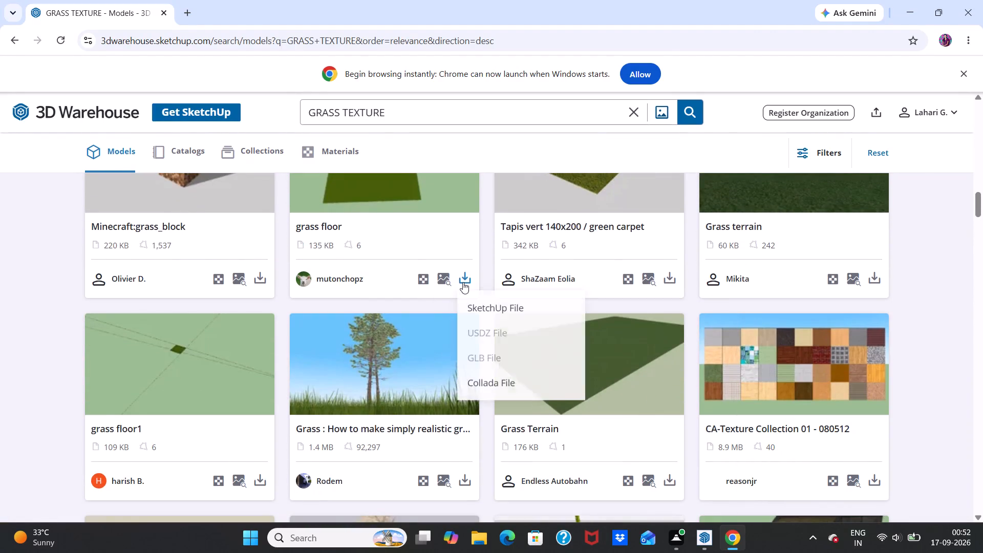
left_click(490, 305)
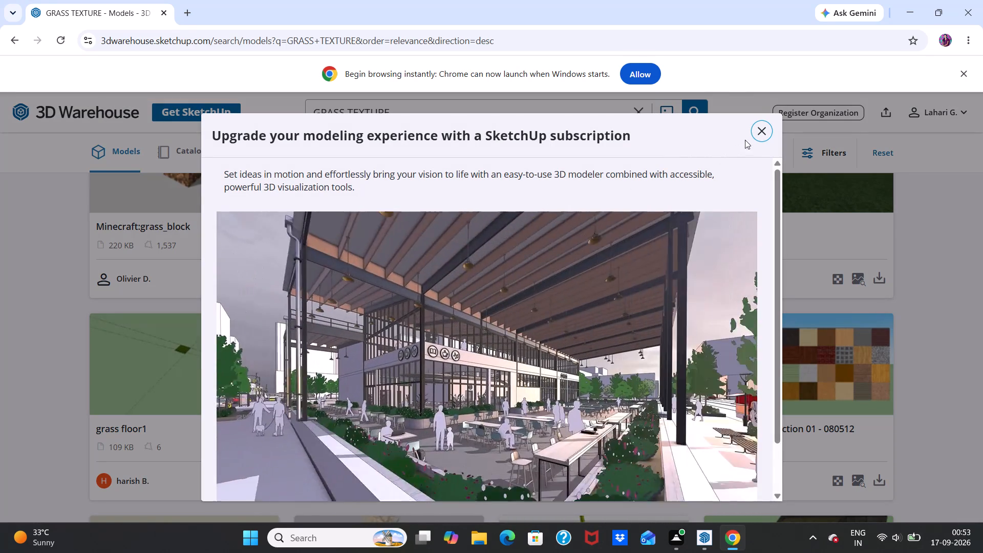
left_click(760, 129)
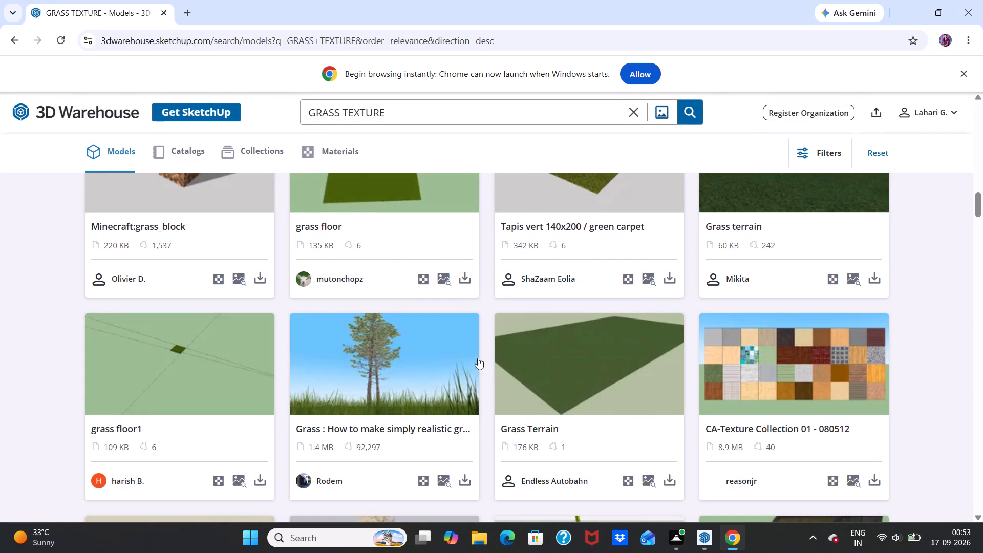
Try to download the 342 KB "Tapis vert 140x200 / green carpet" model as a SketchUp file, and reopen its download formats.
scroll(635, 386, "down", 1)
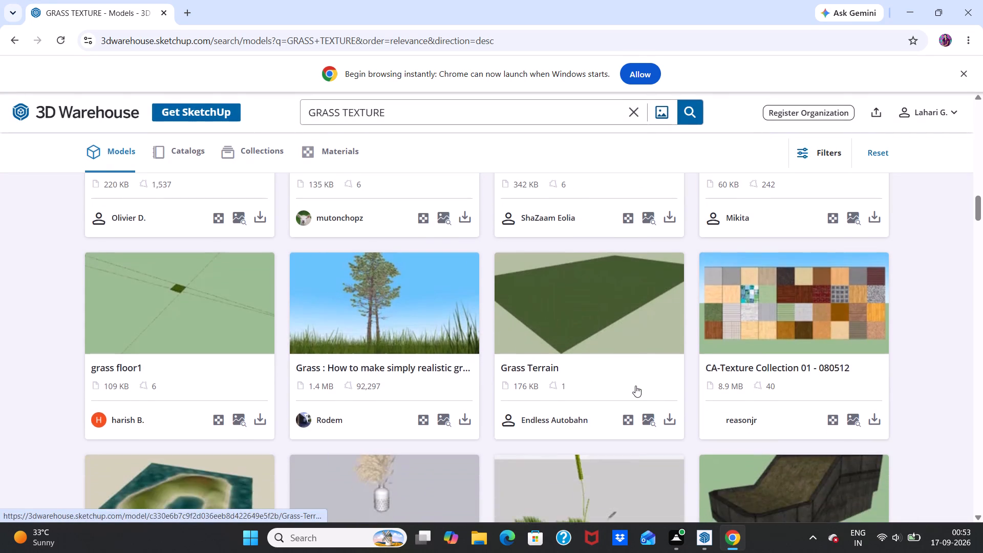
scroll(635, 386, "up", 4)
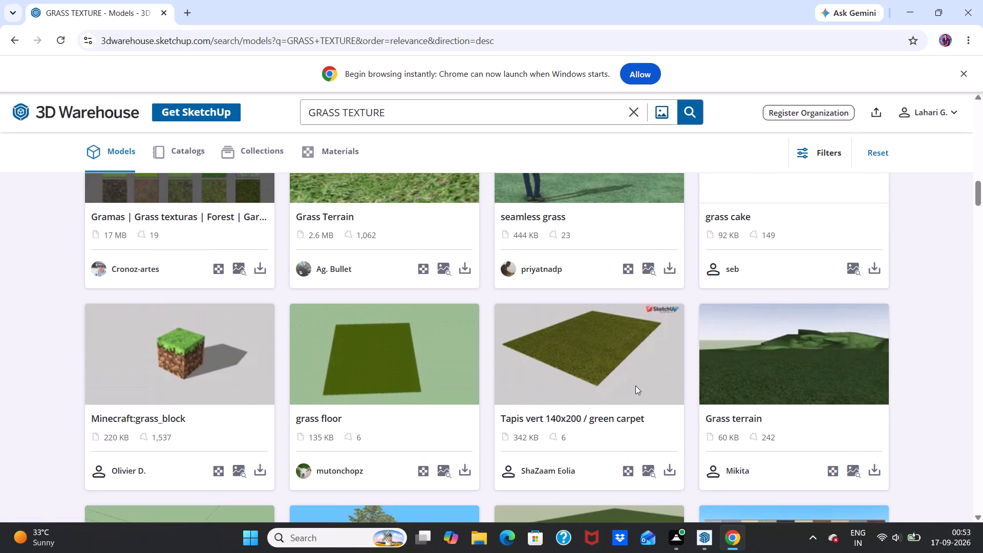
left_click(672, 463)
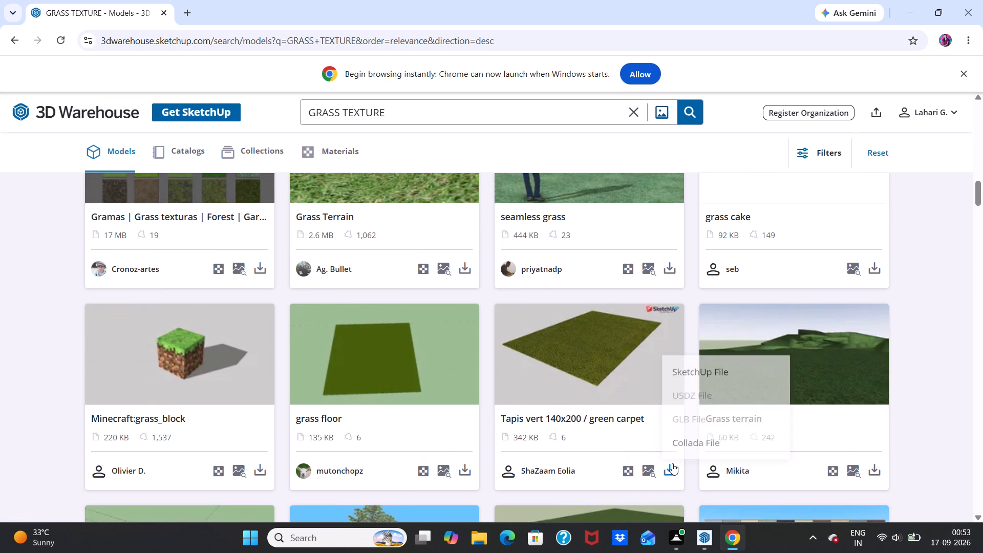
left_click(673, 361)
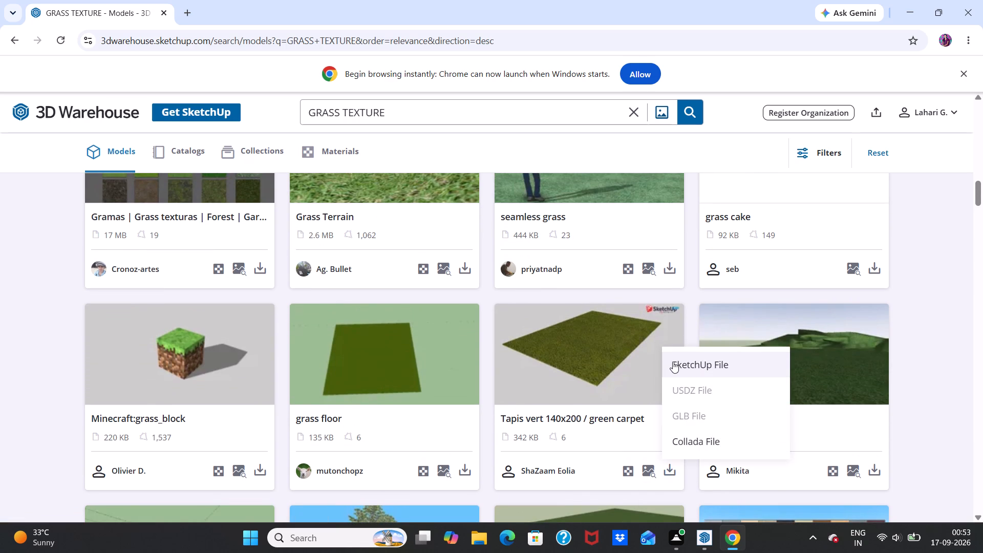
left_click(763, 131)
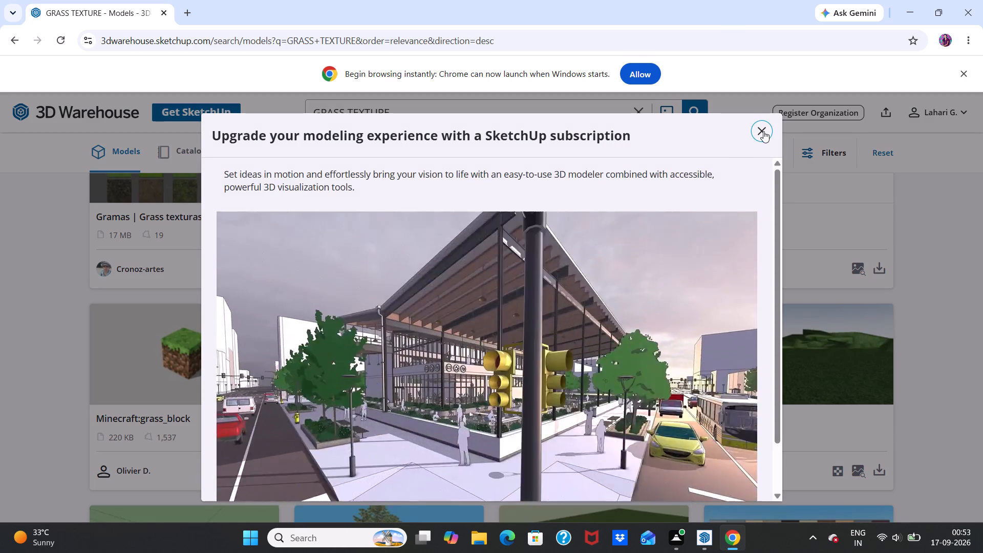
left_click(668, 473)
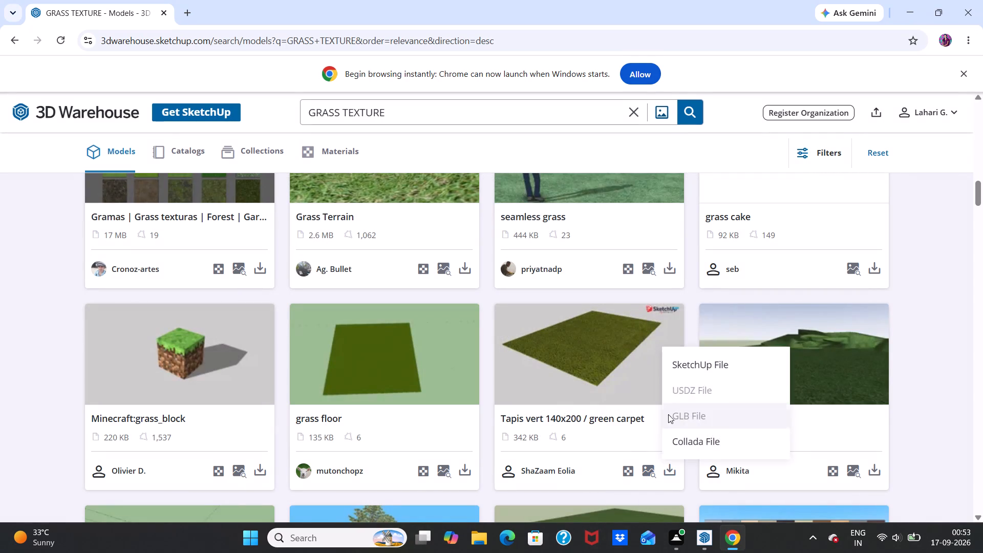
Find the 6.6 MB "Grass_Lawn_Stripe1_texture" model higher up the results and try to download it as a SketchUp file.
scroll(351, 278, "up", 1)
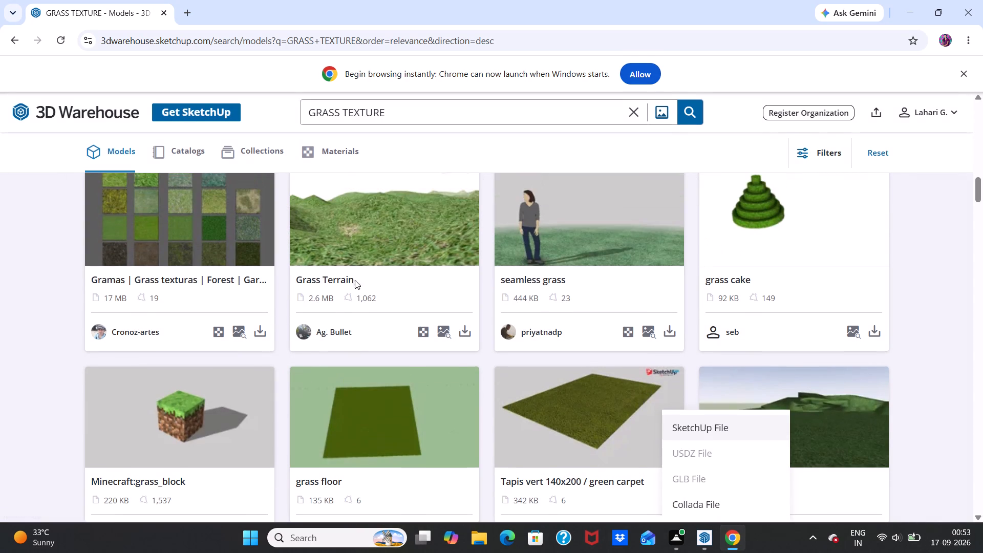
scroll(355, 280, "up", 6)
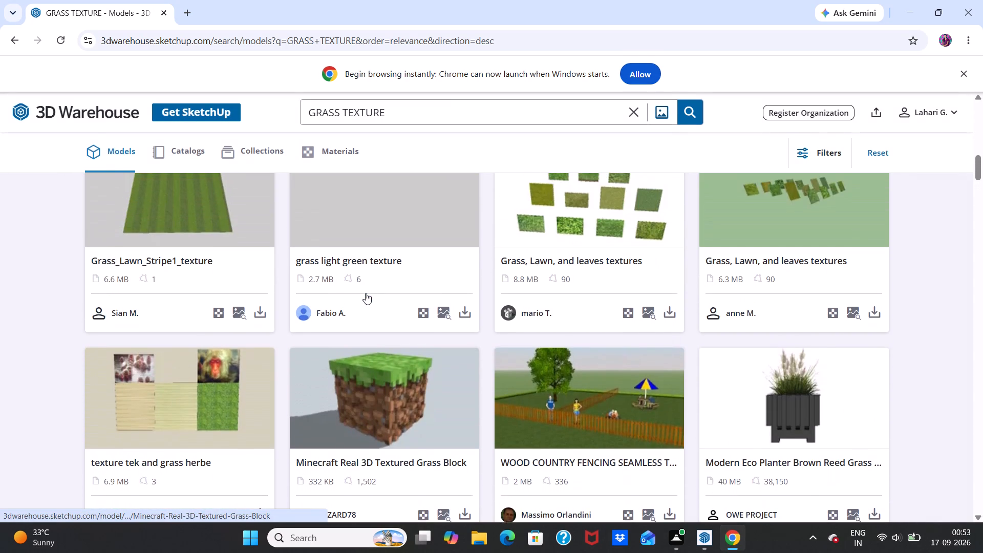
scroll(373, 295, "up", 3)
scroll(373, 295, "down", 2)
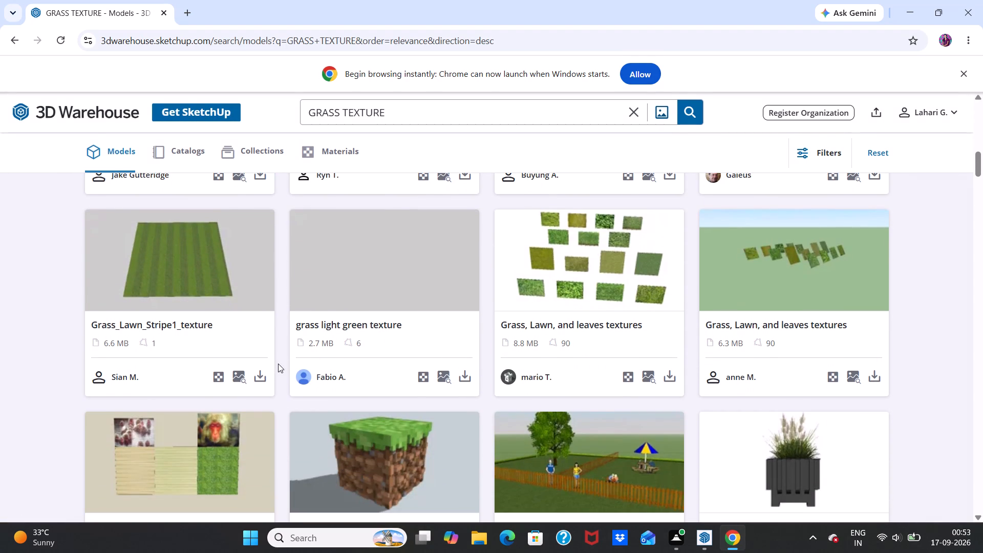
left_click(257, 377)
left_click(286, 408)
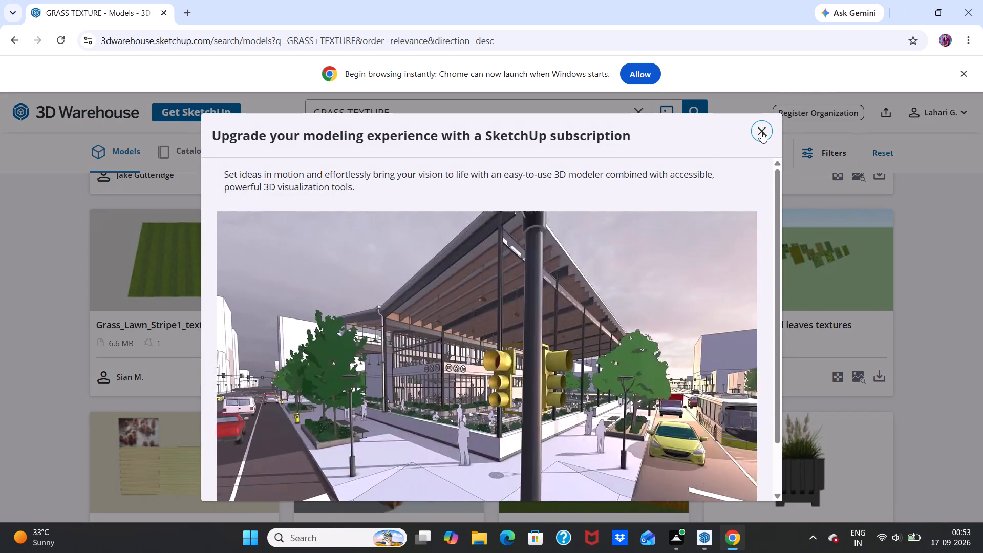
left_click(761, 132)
Open the download format choices for the 6.7 MB "grass texture - seamless" model.
scroll(481, 317, "up", 4)
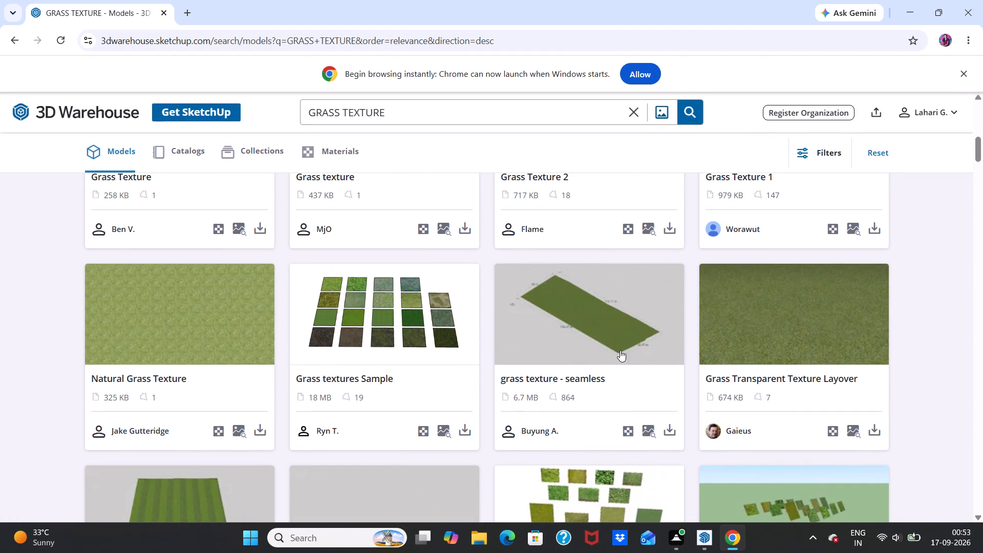
left_click(671, 426)
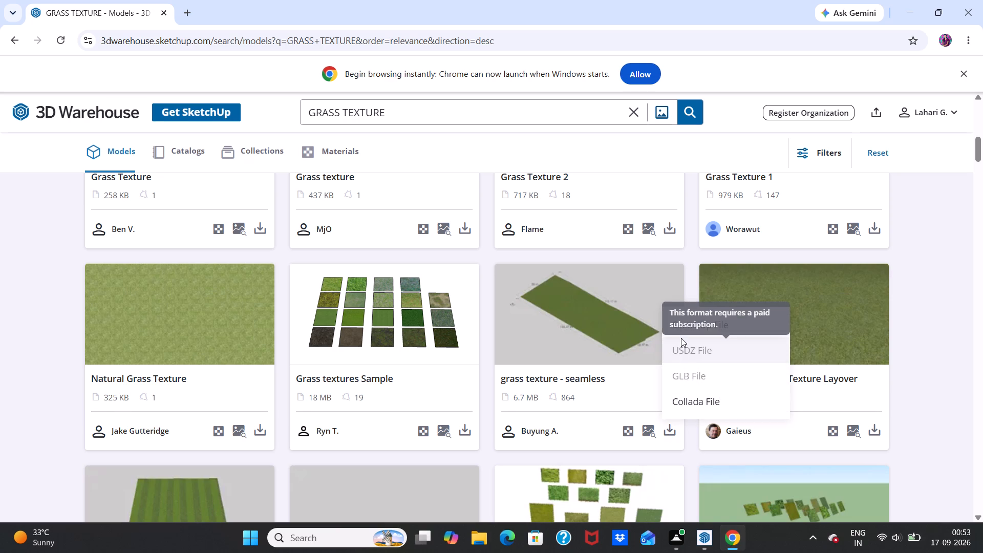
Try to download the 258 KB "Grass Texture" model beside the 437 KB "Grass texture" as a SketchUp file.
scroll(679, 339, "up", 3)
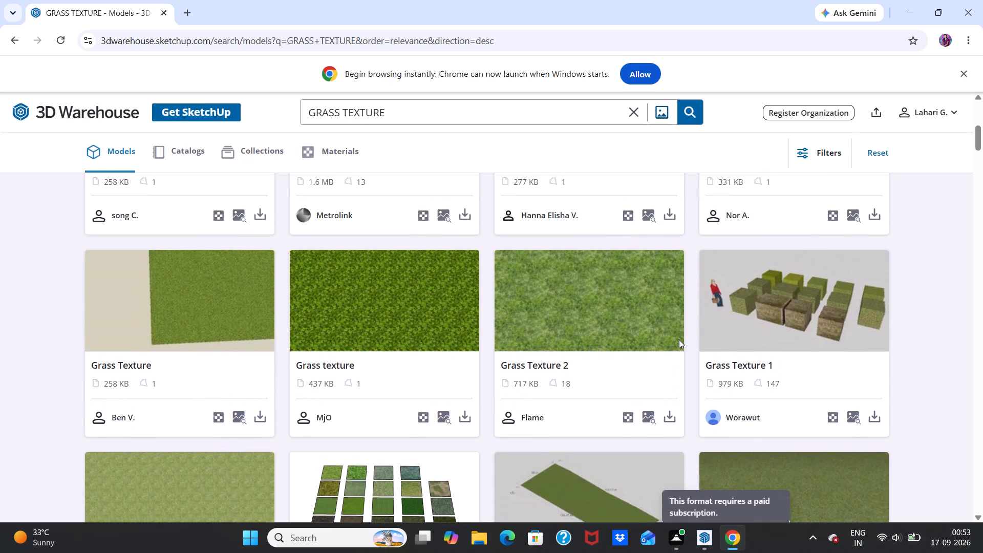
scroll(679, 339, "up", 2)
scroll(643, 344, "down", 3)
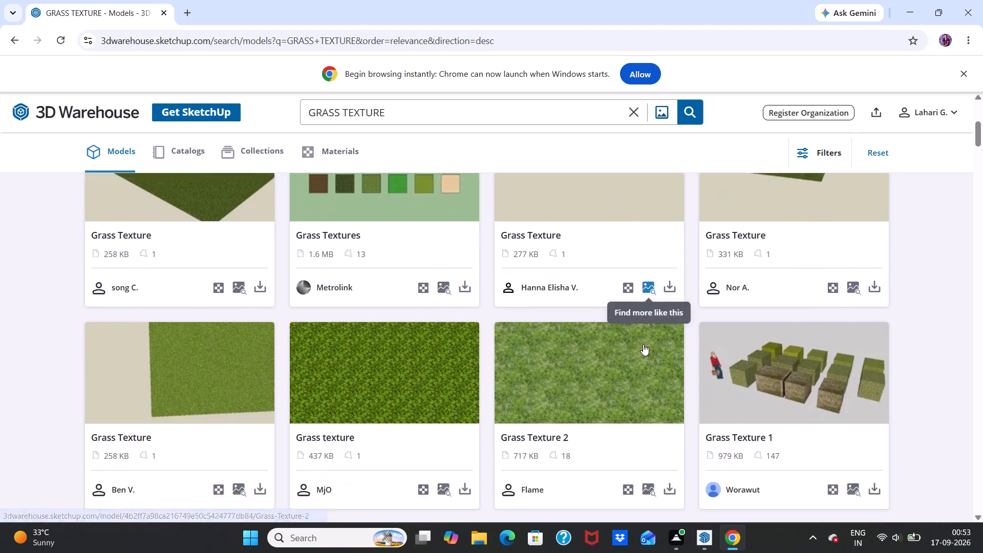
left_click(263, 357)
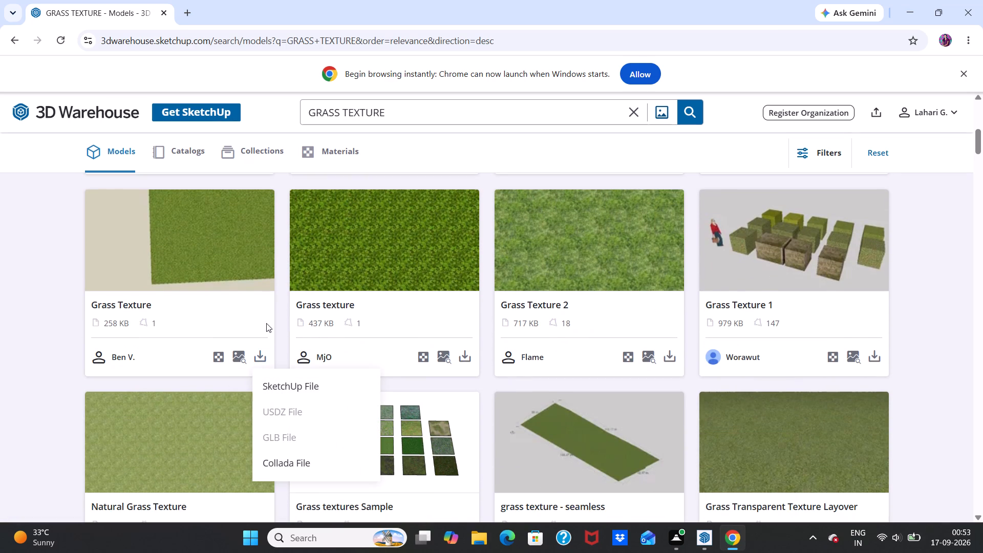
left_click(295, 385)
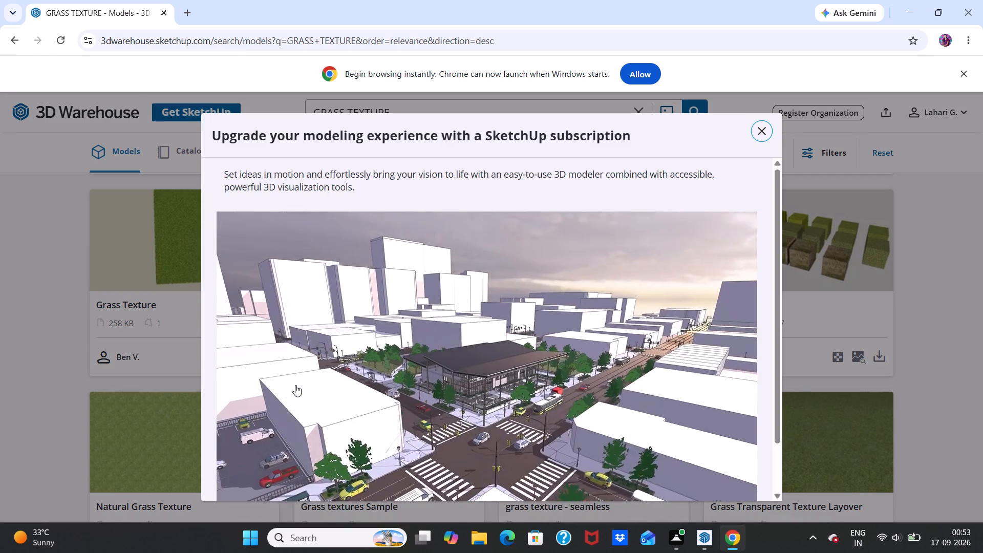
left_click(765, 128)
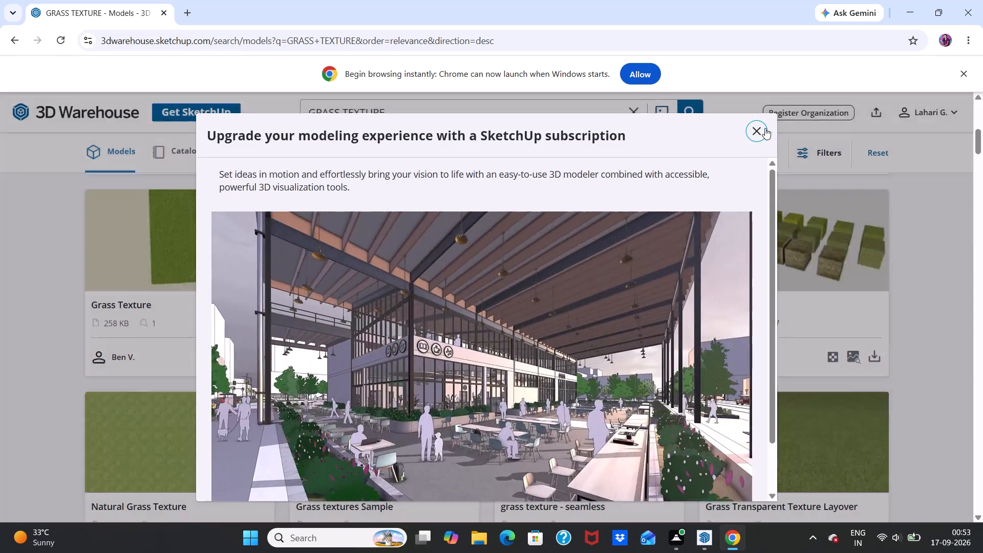
Open the download format choices for the 258 KB "Grass Texture" model beside the 1.6 MB "Grass Textures".
scroll(389, 237, "up", 4)
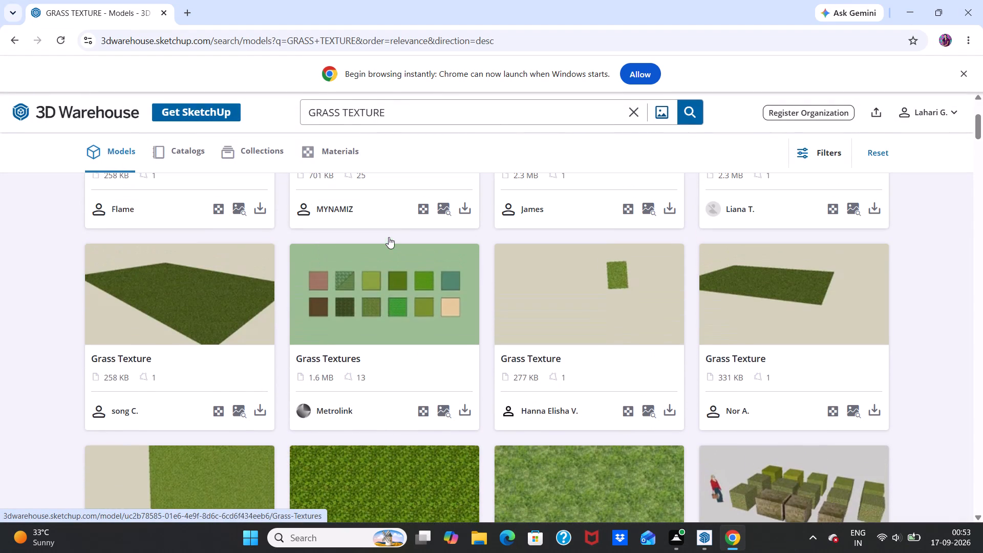
left_click(264, 405)
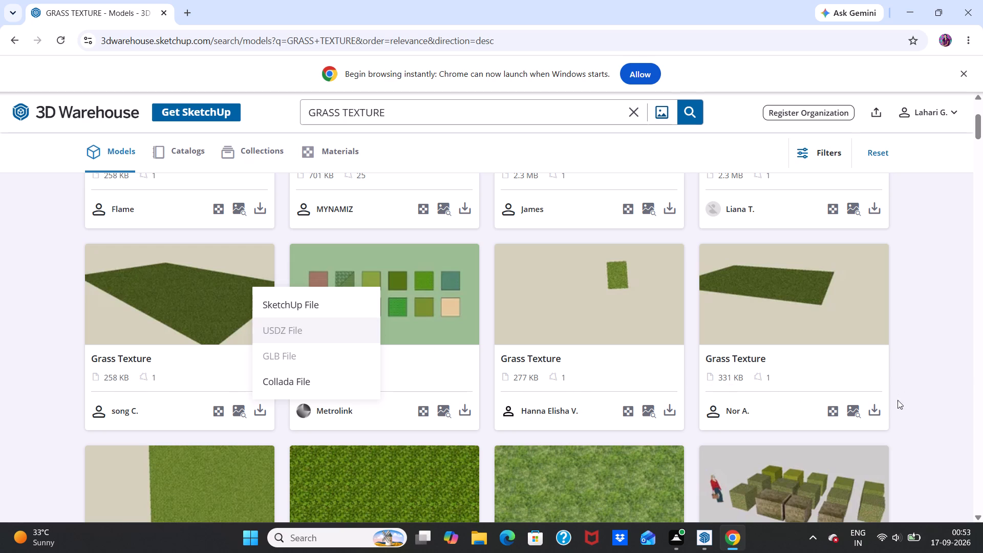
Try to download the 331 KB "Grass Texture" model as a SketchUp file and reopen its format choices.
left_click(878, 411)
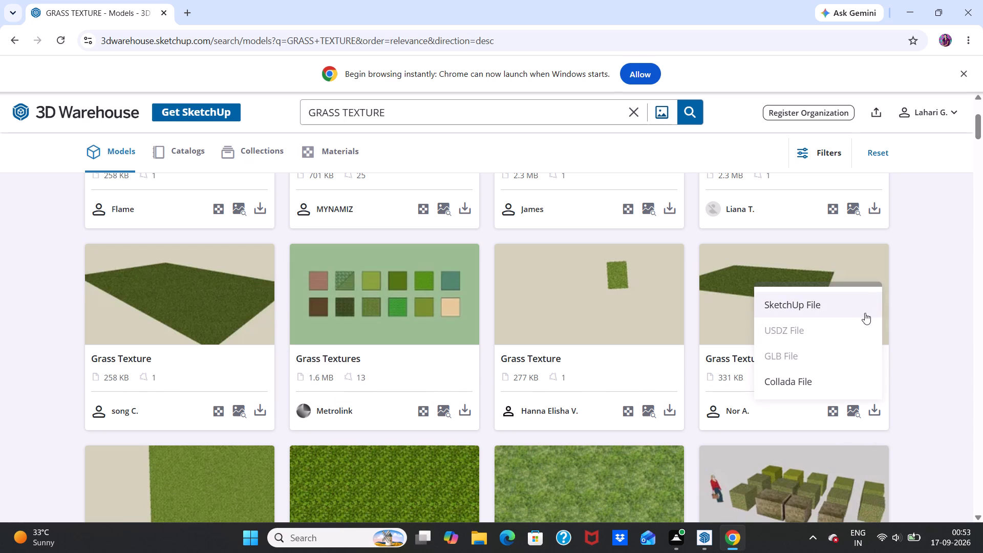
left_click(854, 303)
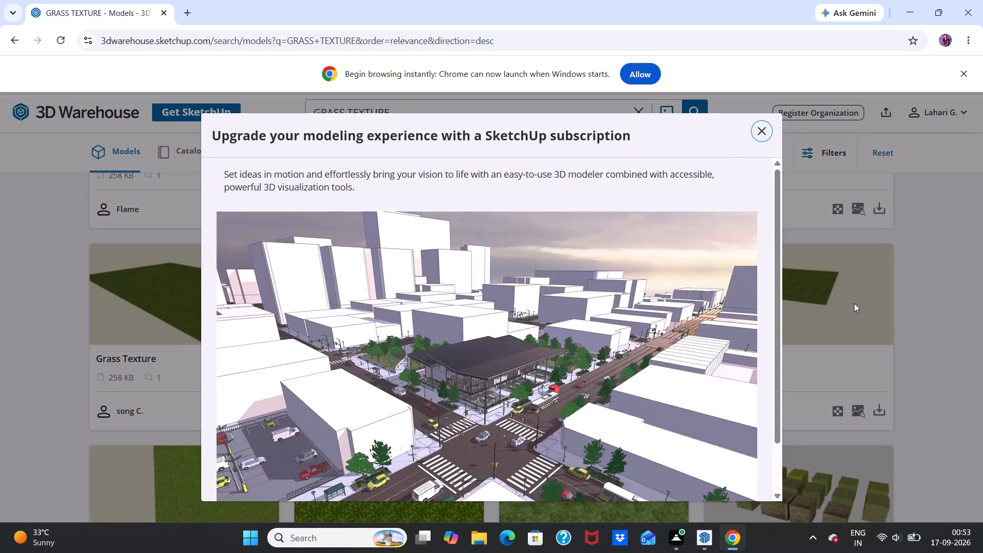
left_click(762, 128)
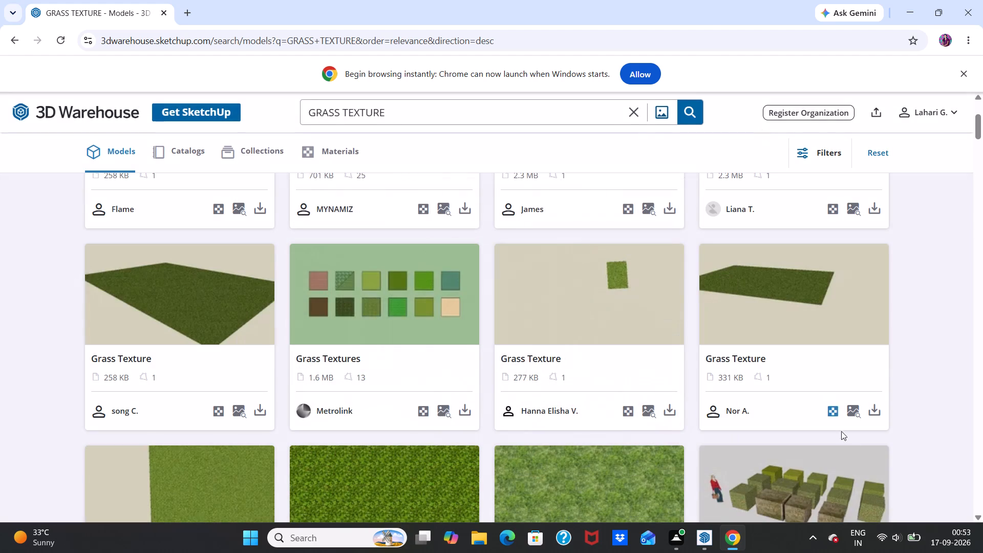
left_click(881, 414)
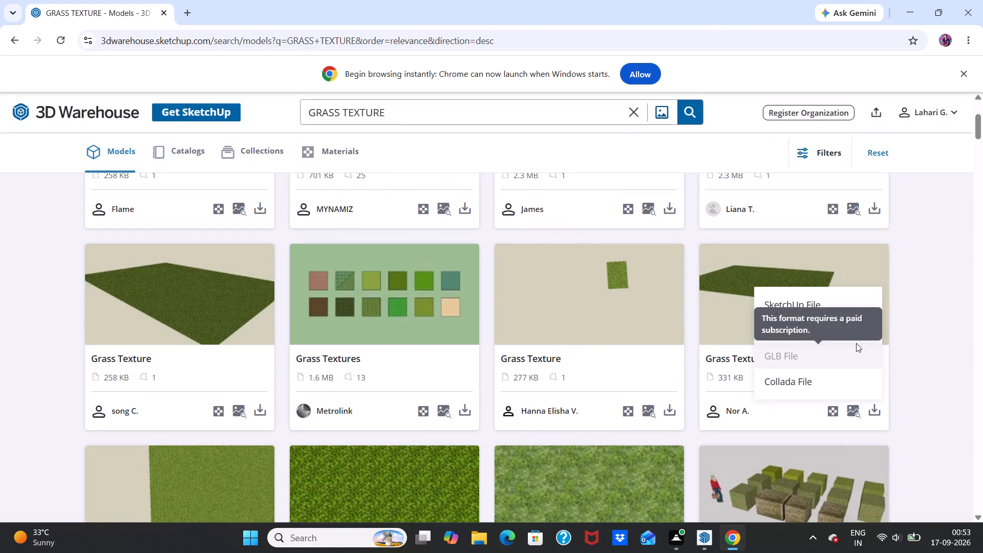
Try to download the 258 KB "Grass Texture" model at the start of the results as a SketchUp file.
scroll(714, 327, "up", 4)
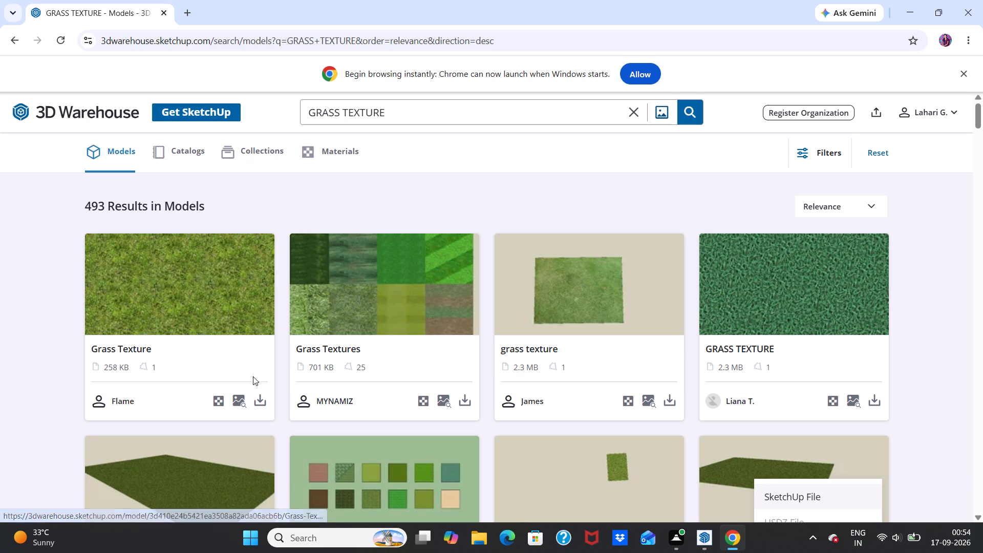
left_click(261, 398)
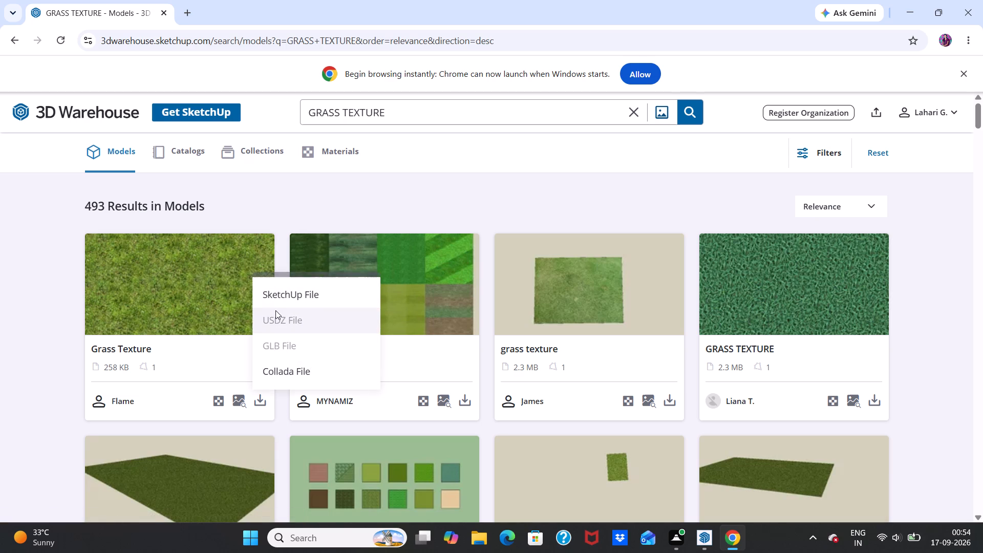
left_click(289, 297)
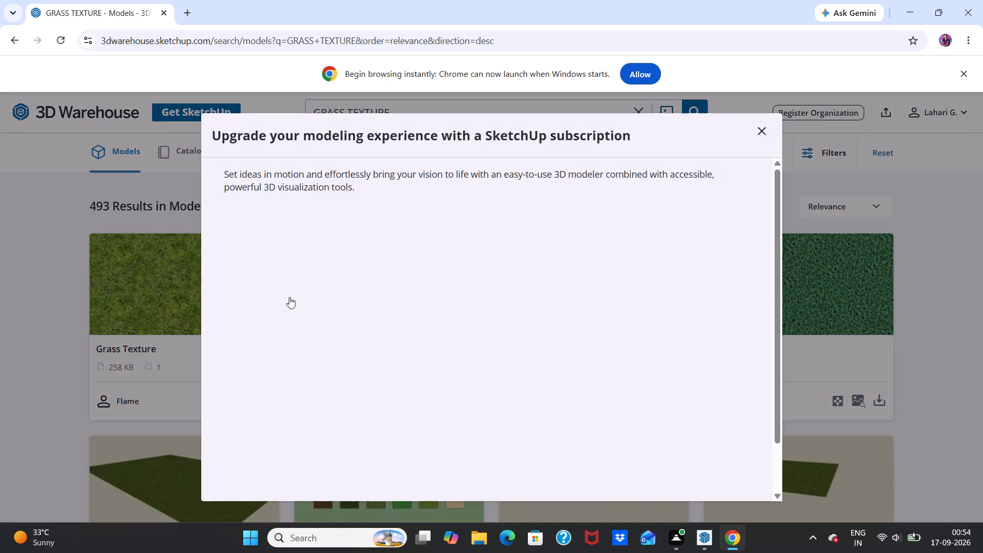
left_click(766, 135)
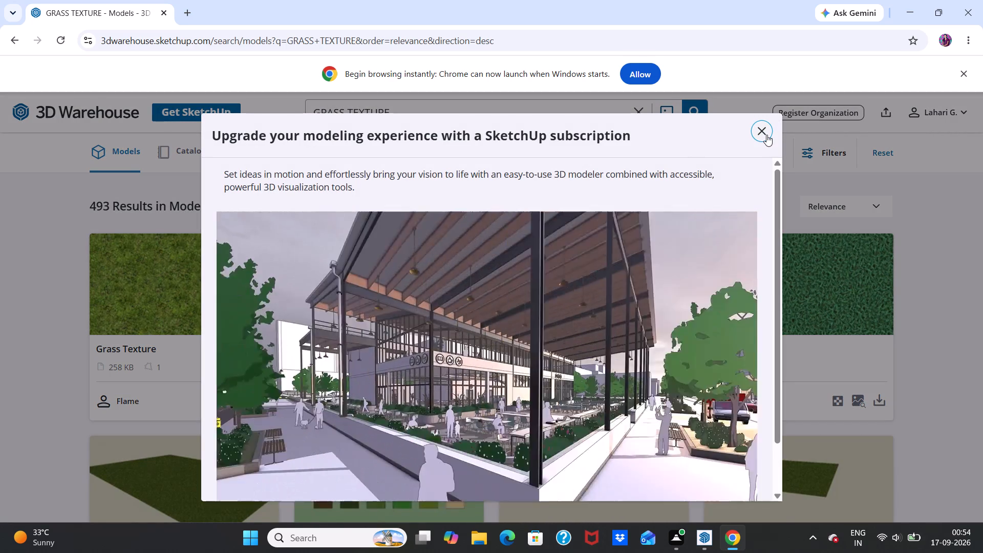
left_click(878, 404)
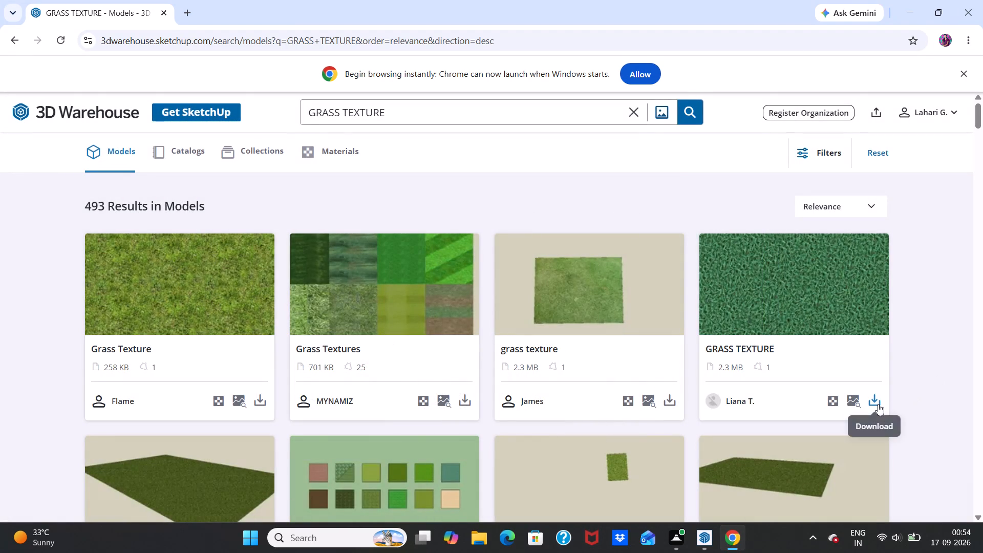
Close the 3D Warehouse browser window and return to the house model in SketchUp.
scroll(832, 327, "down", 5)
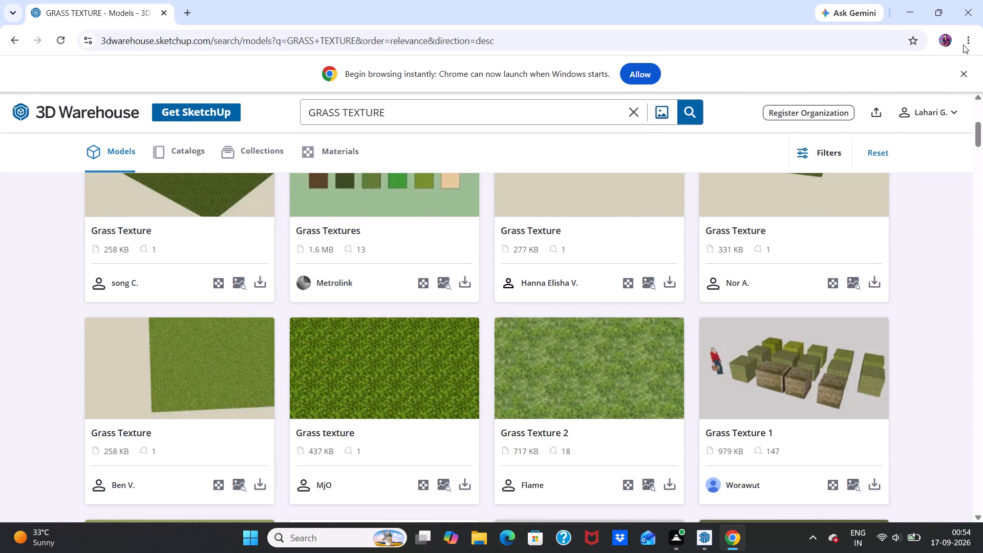
left_click(971, 10)
Examine the flower bed's outer corner, the planting in it and the adjoining side wall of the house.
scroll(564, 221, "down", 5)
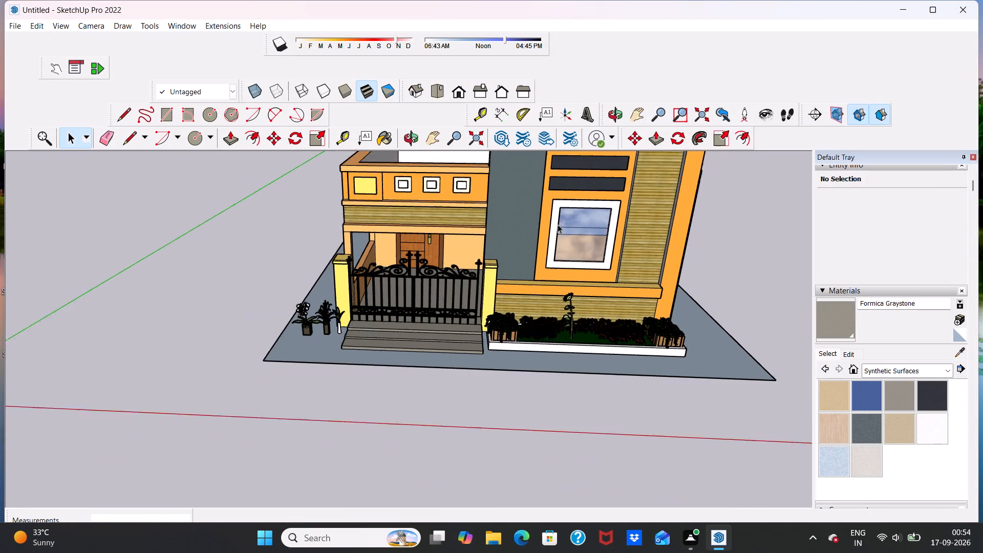
scroll(558, 224, "down", 20)
scroll(558, 224, "down", 1)
scroll(631, 228, "up", 7)
scroll(629, 279, "up", 3)
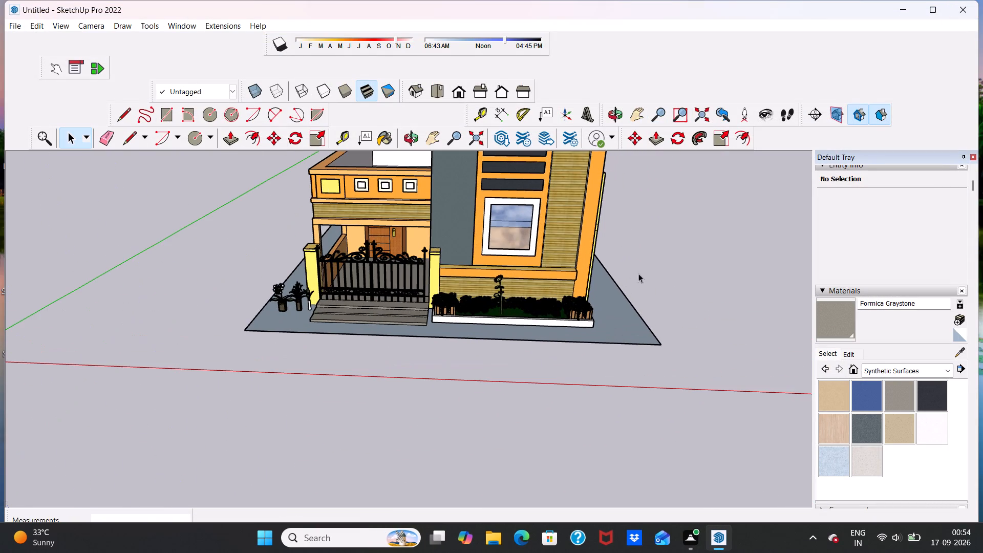
middle_click_drag(682, 271, 483, 278)
scroll(589, 413, "up", 6)
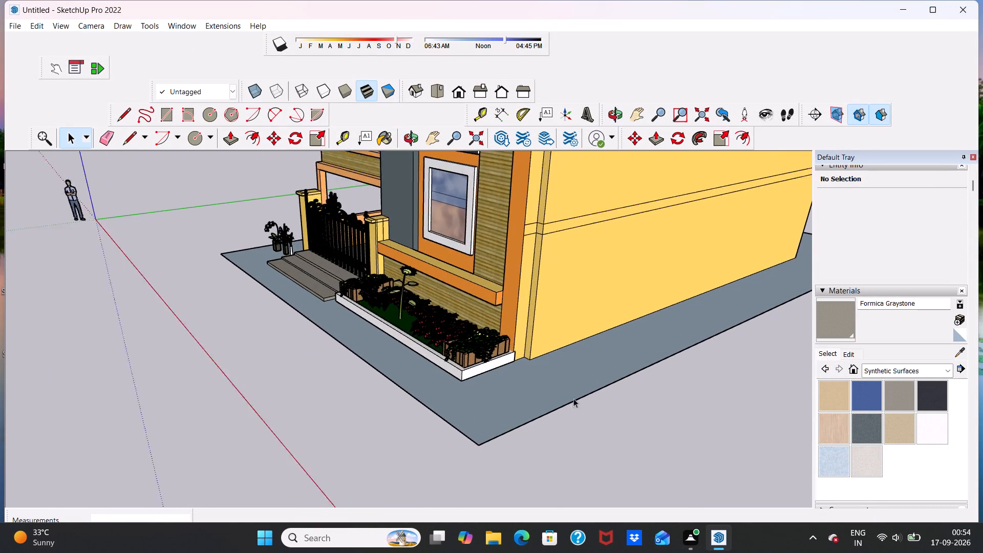
scroll(503, 360, "up", 11)
scroll(488, 345, "down", 10)
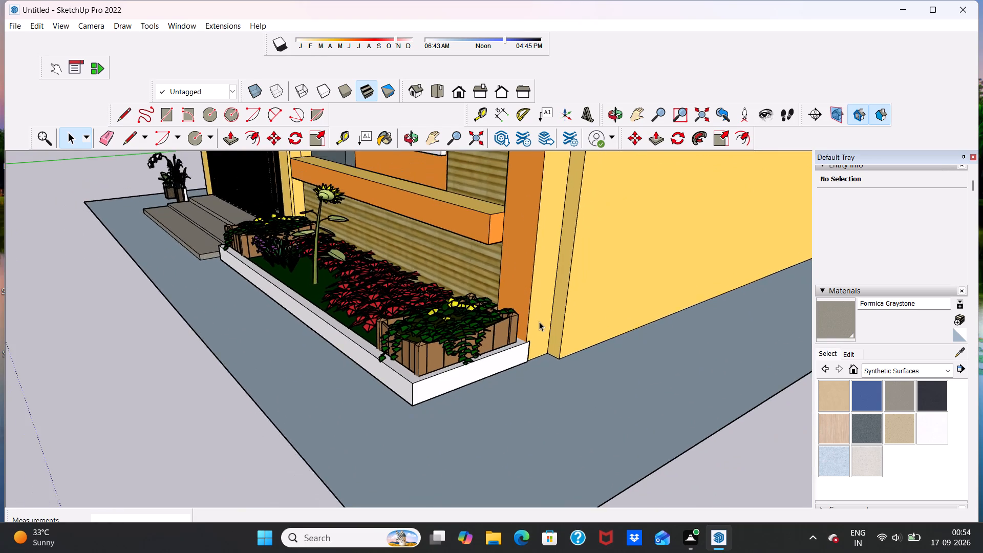
scroll(539, 322, "down", 20)
scroll(539, 322, "down", 7)
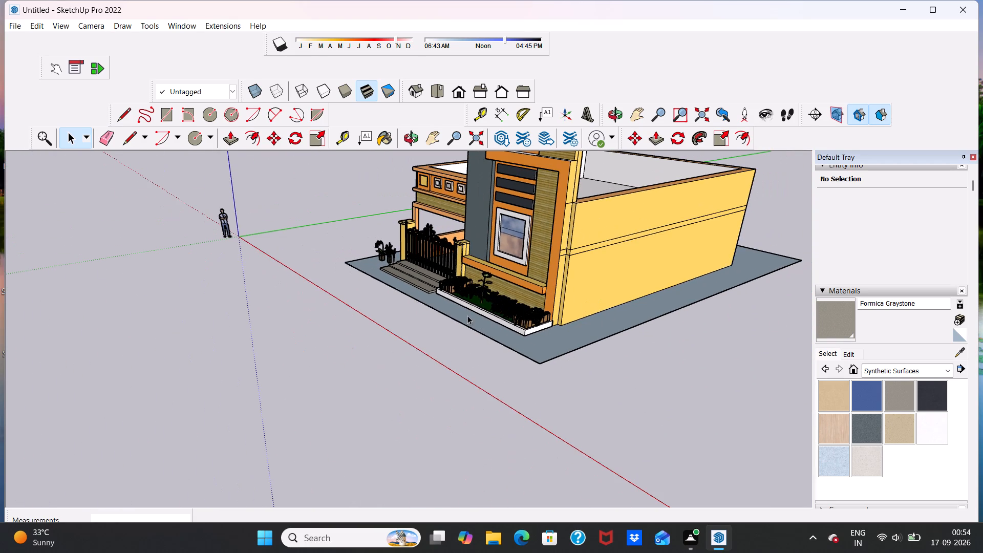
Examine the house's front facade, gate, steps, potted plants and flower bed from both sides and close up.
middle_click_drag(467, 315, 613, 296)
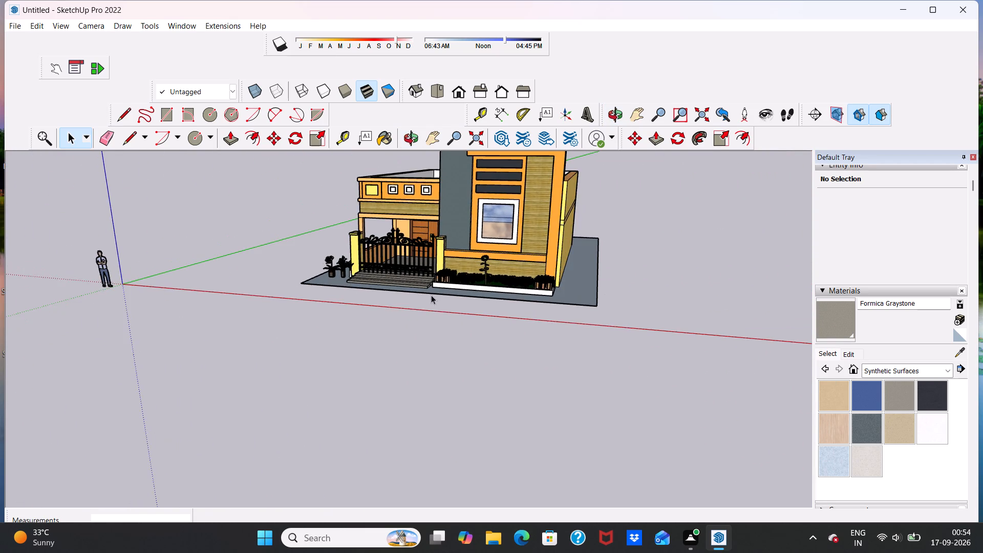
scroll(431, 291, "up", 12)
scroll(548, 214, "down", 20)
scroll(548, 214, "down", 4)
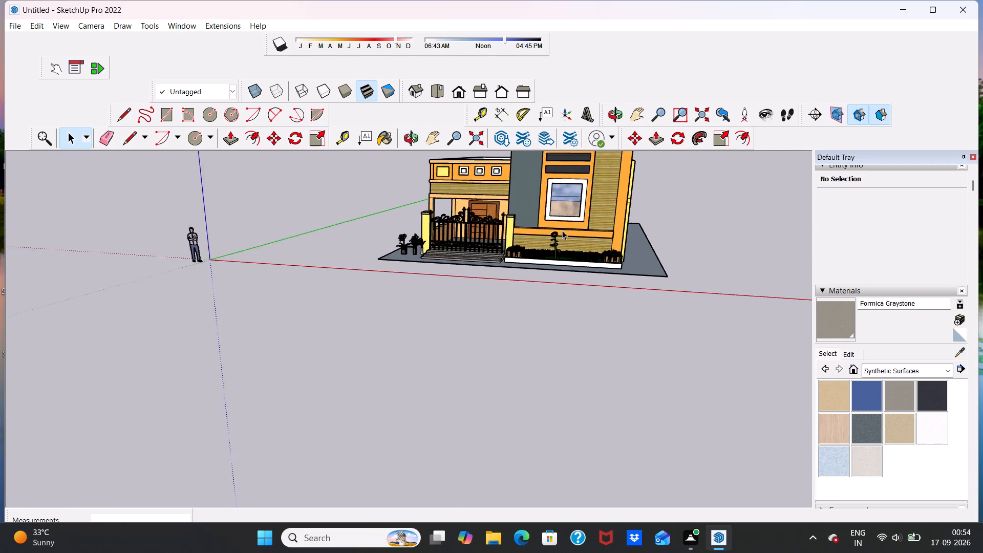
scroll(562, 230, "down", 6)
scroll(599, 139, "up", 6)
scroll(570, 170, "up", 12)
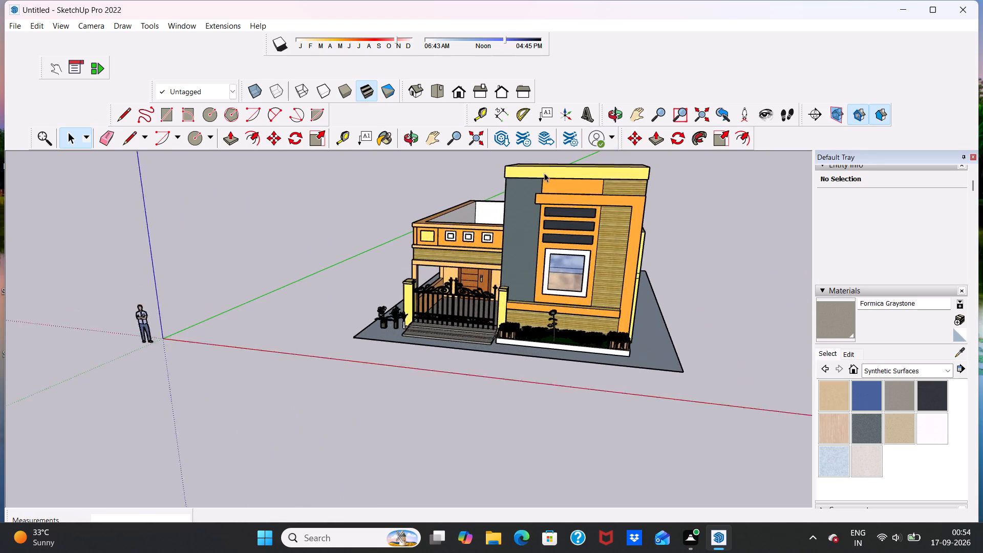
scroll(544, 173, "up", 8)
scroll(550, 197, "down", 3)
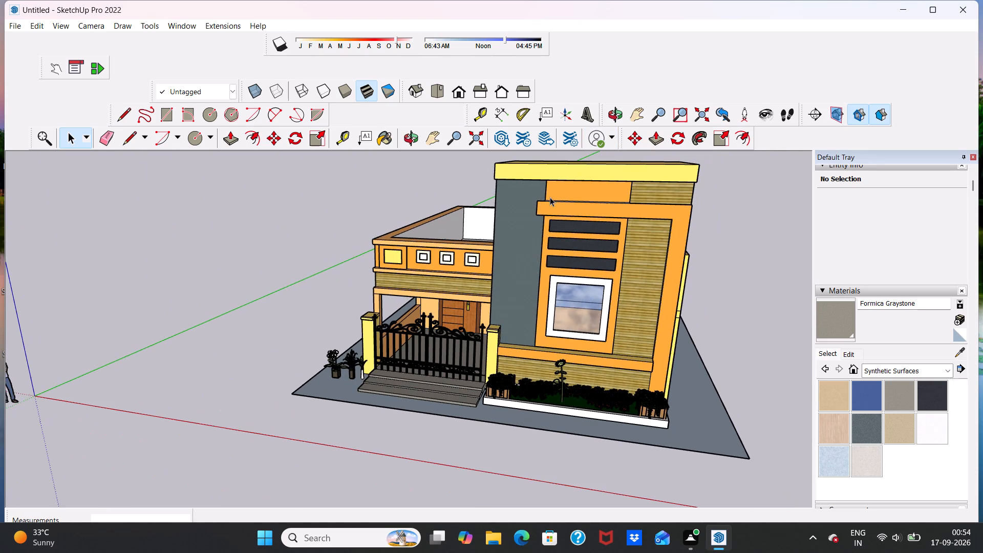
middle_click_drag(503, 239, 653, 255)
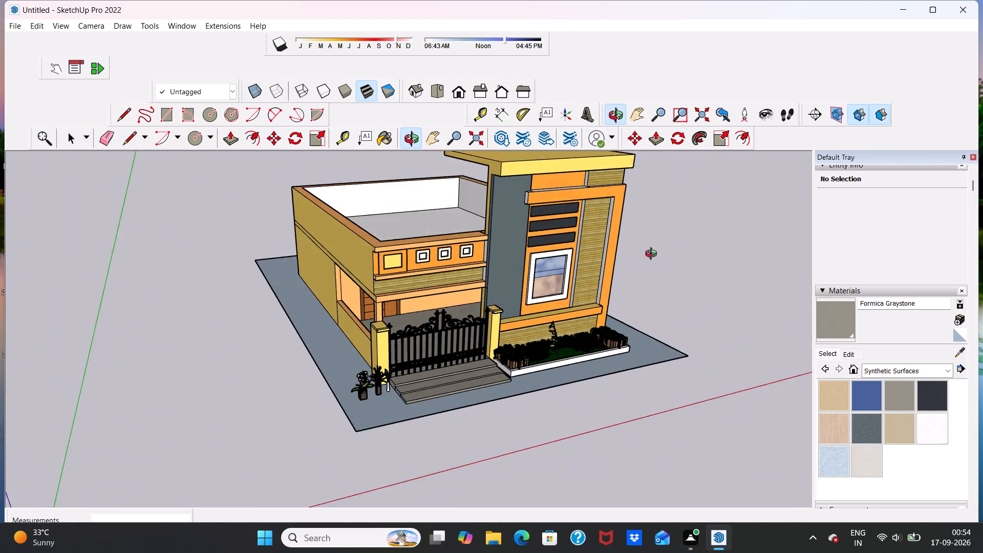
middle_click_drag(653, 255, 635, 241)
scroll(448, 251, "up", 3)
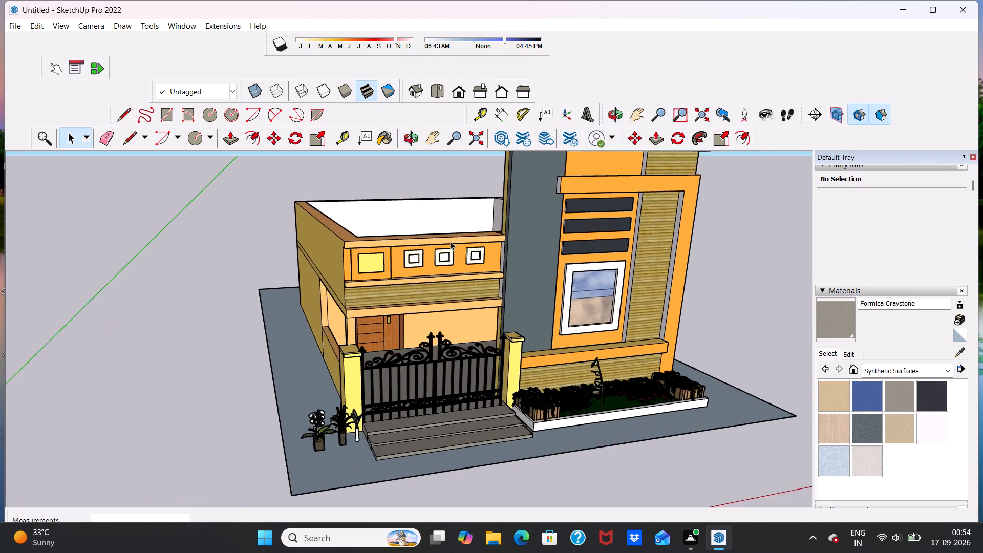
scroll(450, 241, "up", 2)
scroll(477, 245, "down", 4)
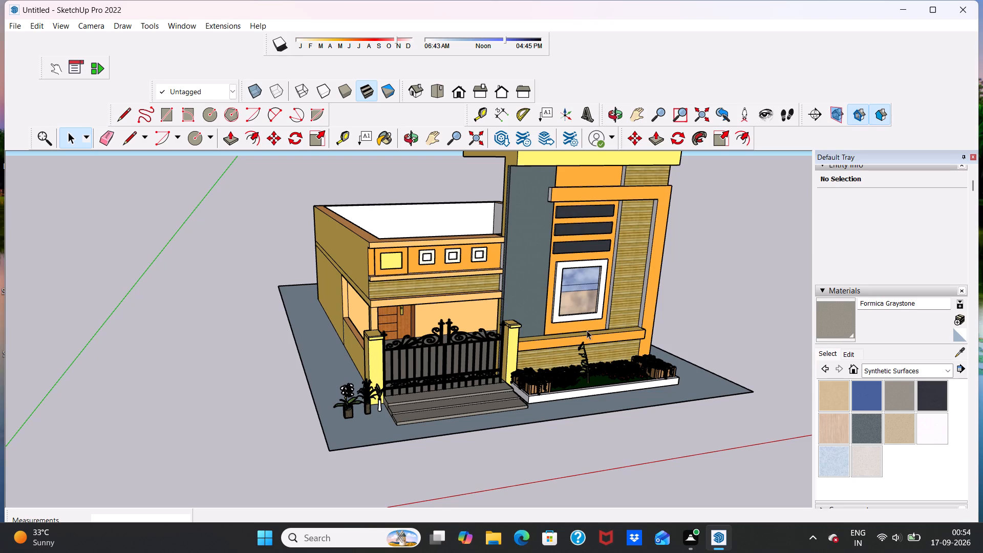
scroll(523, 375, "up", 6)
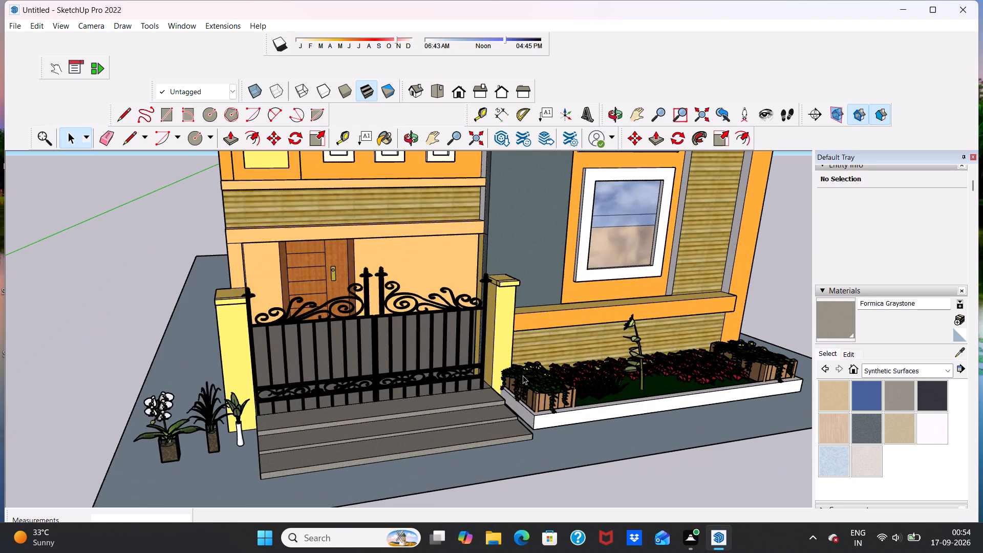
scroll(523, 375, "down", 6)
scroll(523, 375, "up", 6)
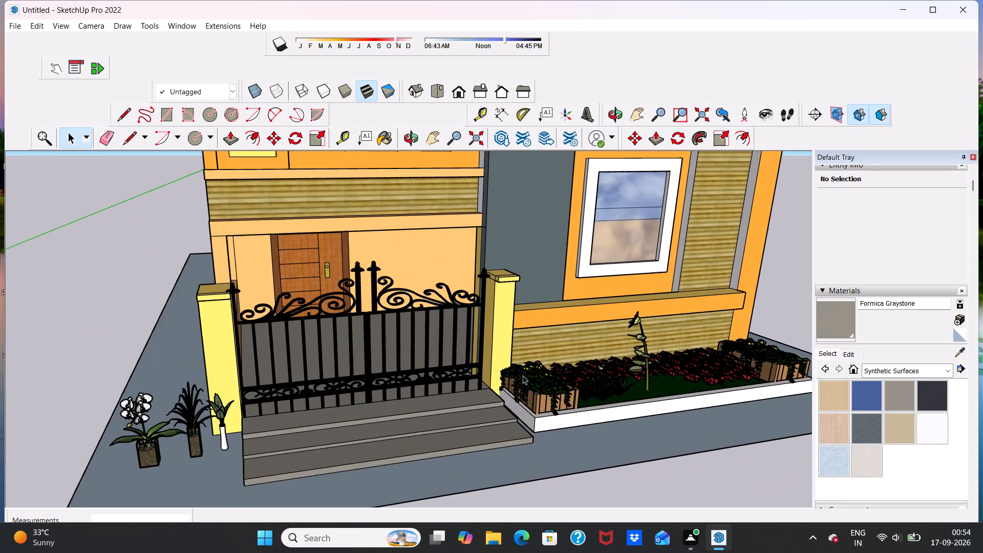
scroll(523, 375, "down", 14)
scroll(572, 357, "up", 3)
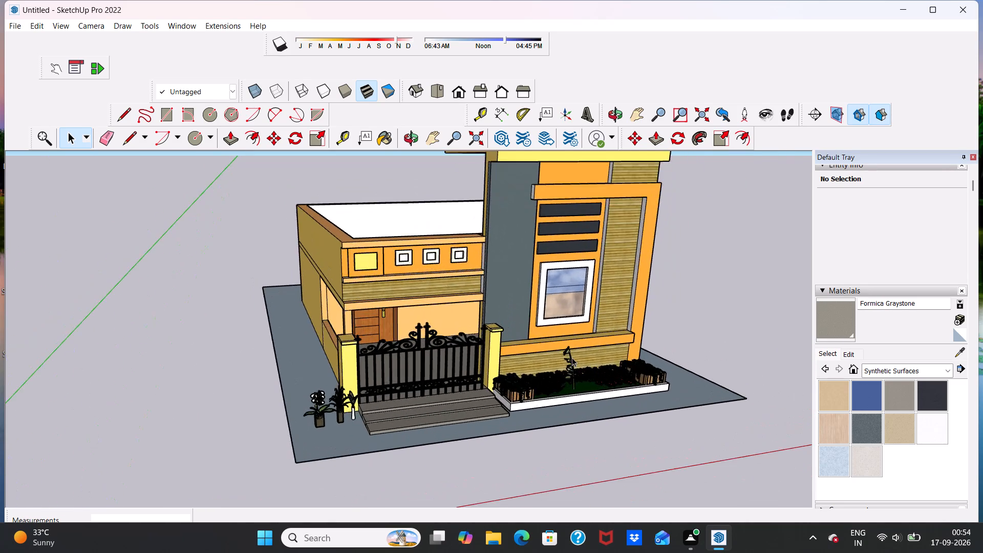
scroll(572, 357, "down", 4)
scroll(585, 233, "up", 9)
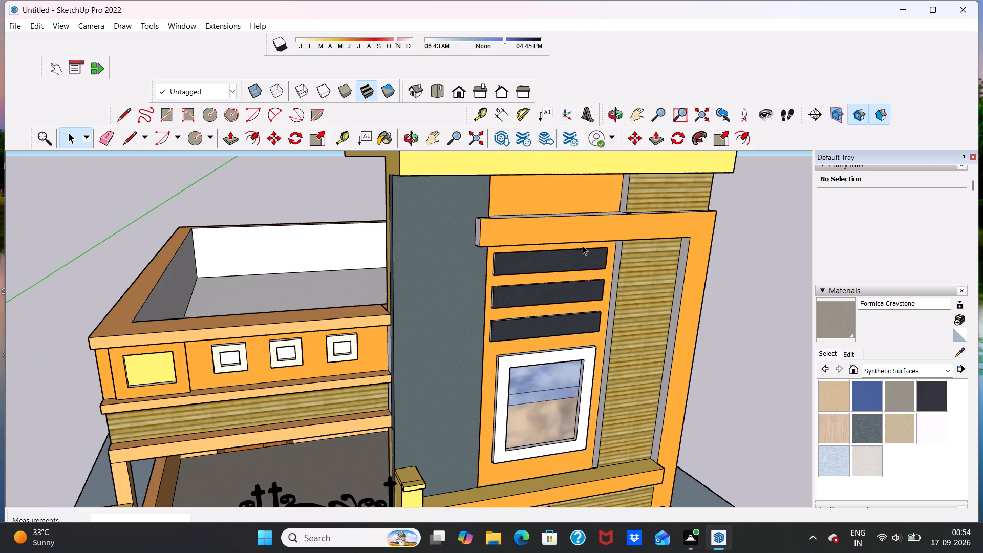
scroll(583, 246, "down", 6)
Examine the tower facade, roof slab and side wall, and the red plants in the flower bed close up.
middle_click_drag(587, 251, 439, 225)
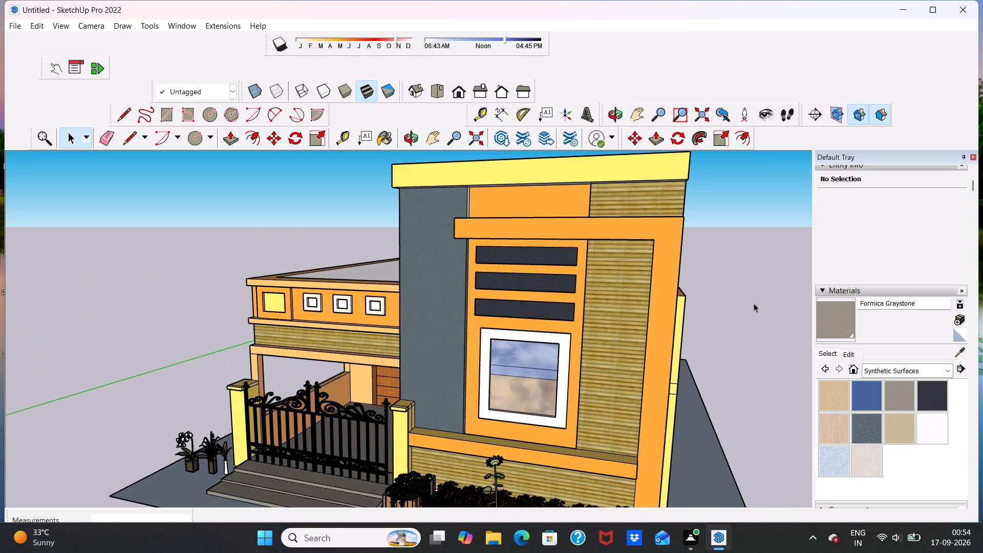
middle_click_drag(754, 303, 632, 293)
scroll(632, 293, "down", 18)
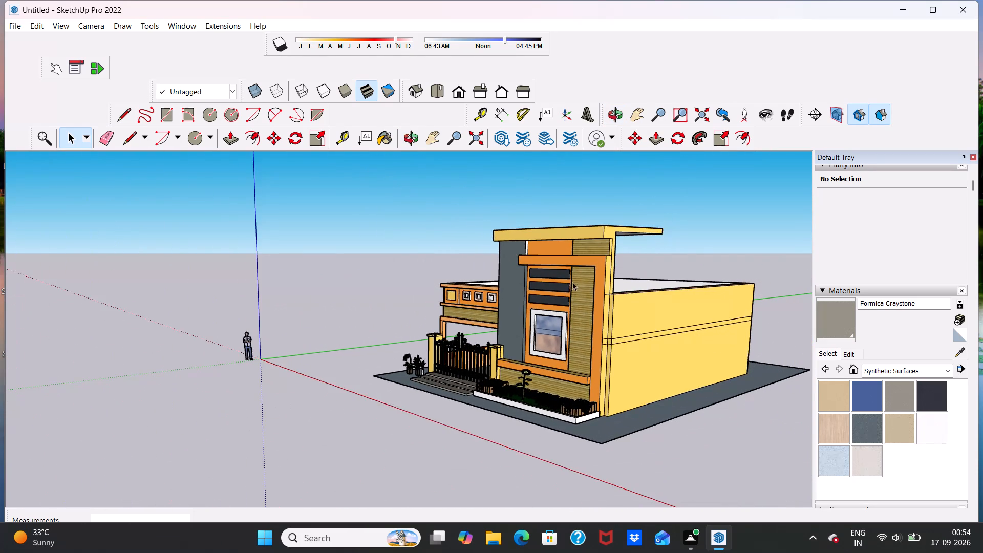
scroll(571, 280, "up", 6)
middle_click_drag(563, 278, 682, 365)
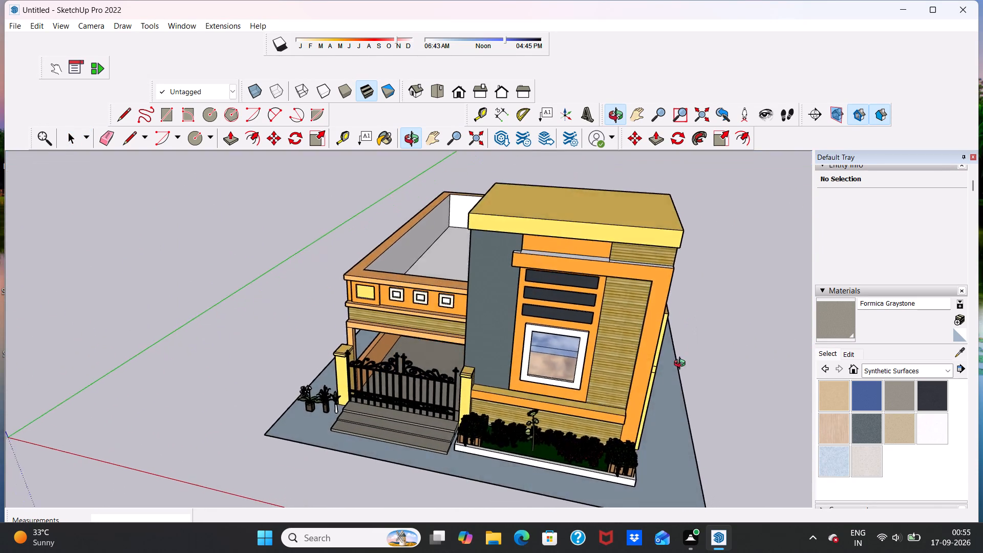
middle_click_drag(682, 365, 545, 296)
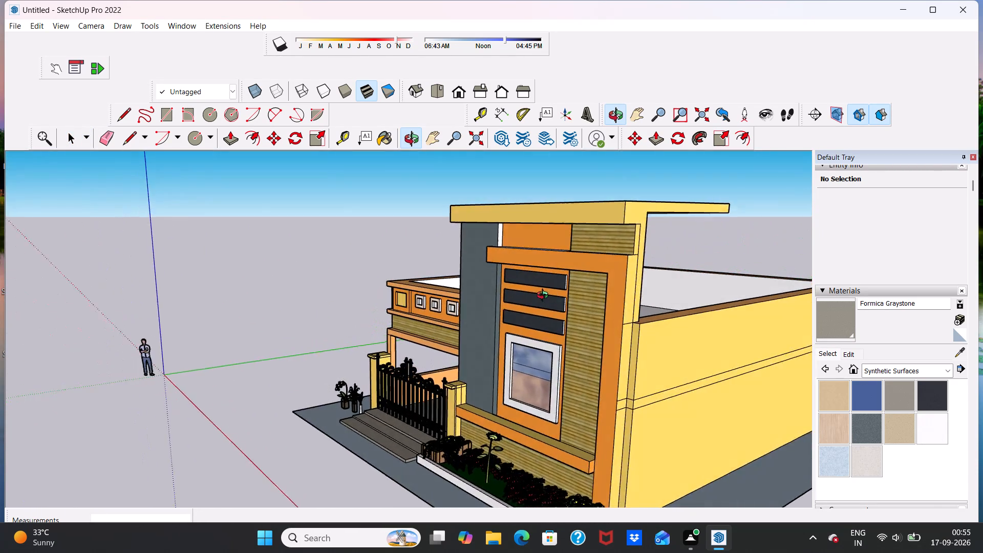
middle_click_drag(545, 296, 580, 304)
scroll(558, 399, "down", 11)
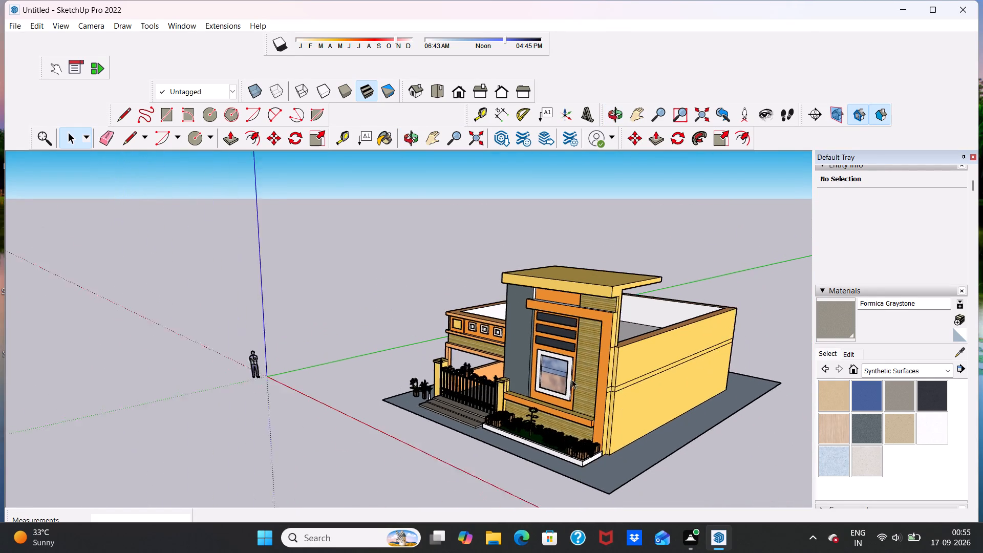
scroll(563, 402, "up", 8)
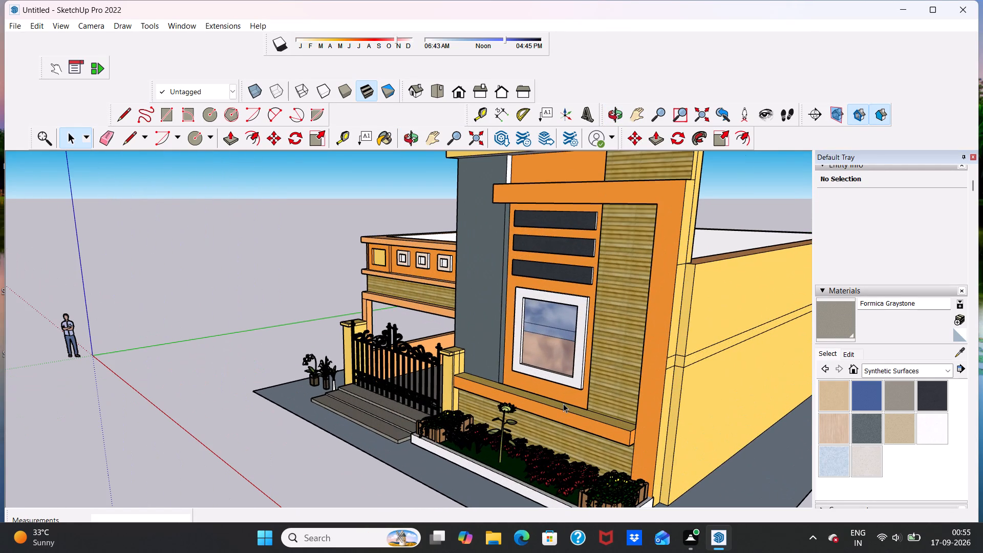
scroll(569, 393, "down", 14)
scroll(574, 412, "up", 14)
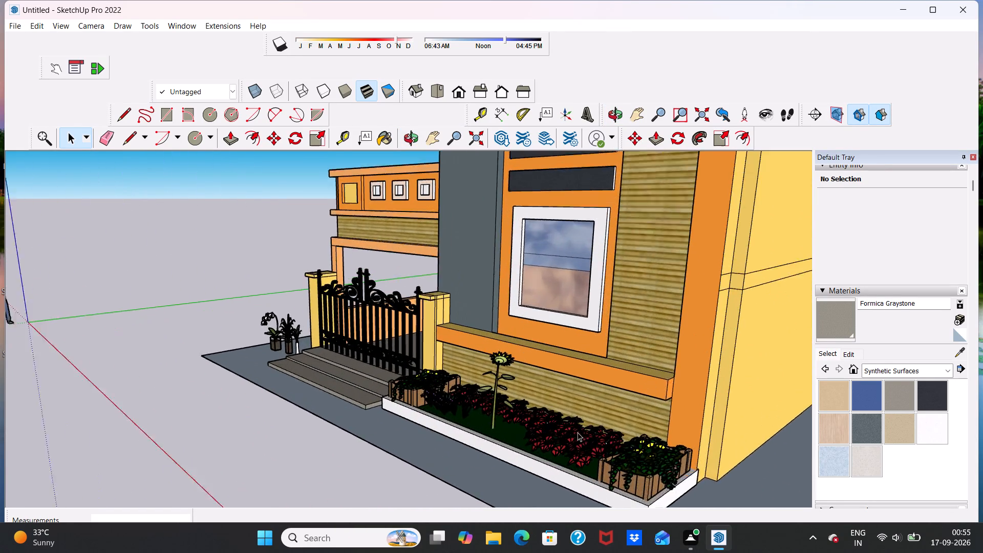
scroll(578, 432, "up", 20)
scroll(578, 432, "up", 14)
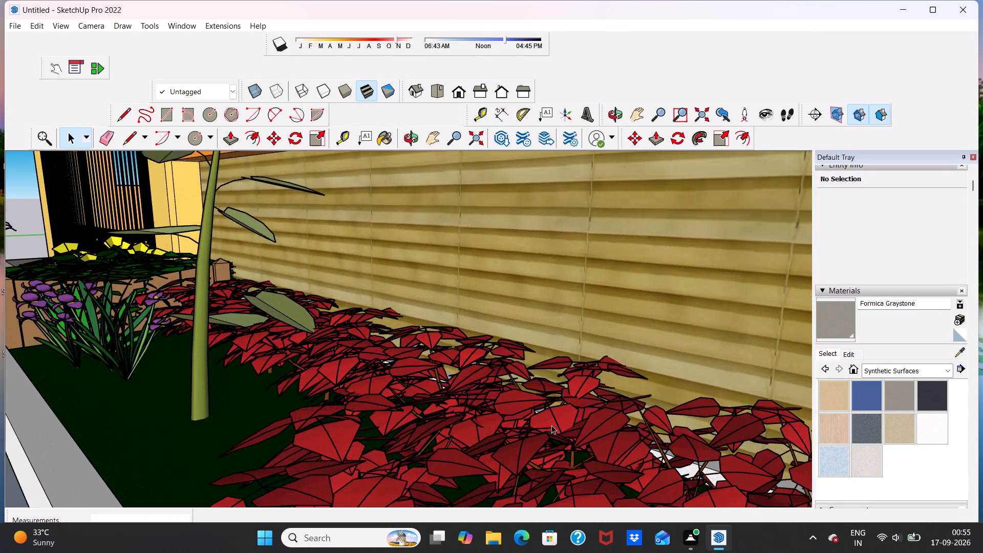
scroll(564, 415, "down", 20)
scroll(564, 415, "down", 18)
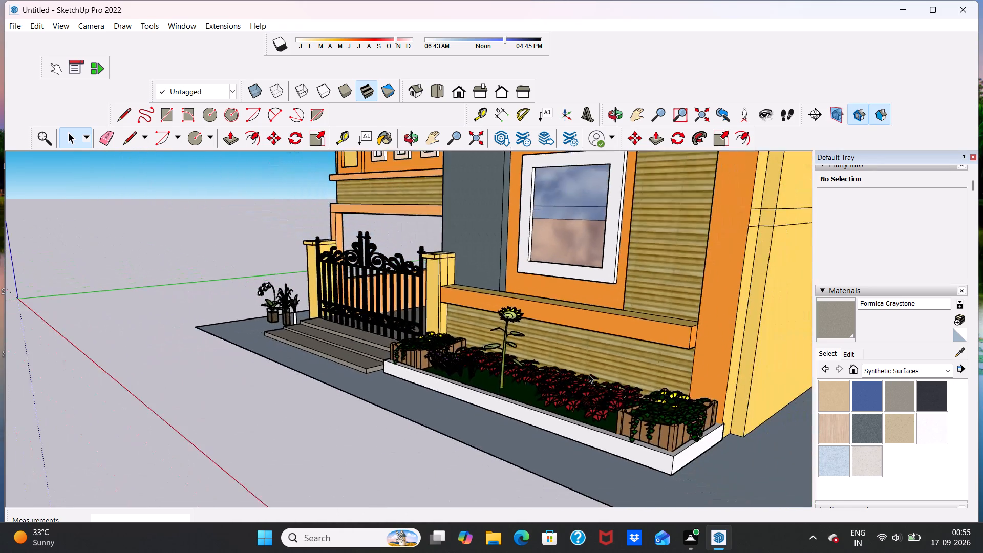
Examine the house's front facade, gate and flower bed from the front corner, both close up and as a whole.
scroll(589, 374, "down", 20)
scroll(589, 374, "down", 3)
scroll(588, 372, "up", 1)
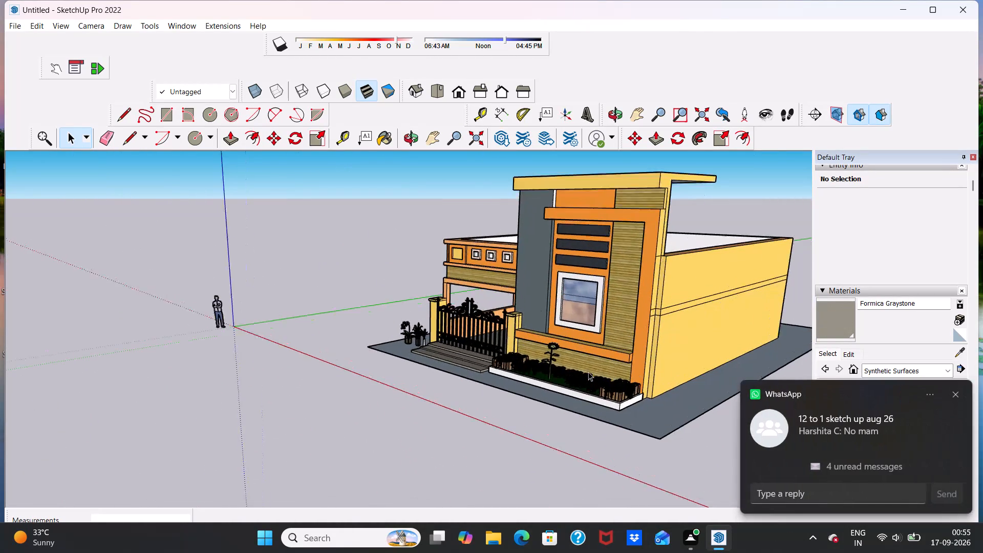
scroll(588, 372, "up", 2)
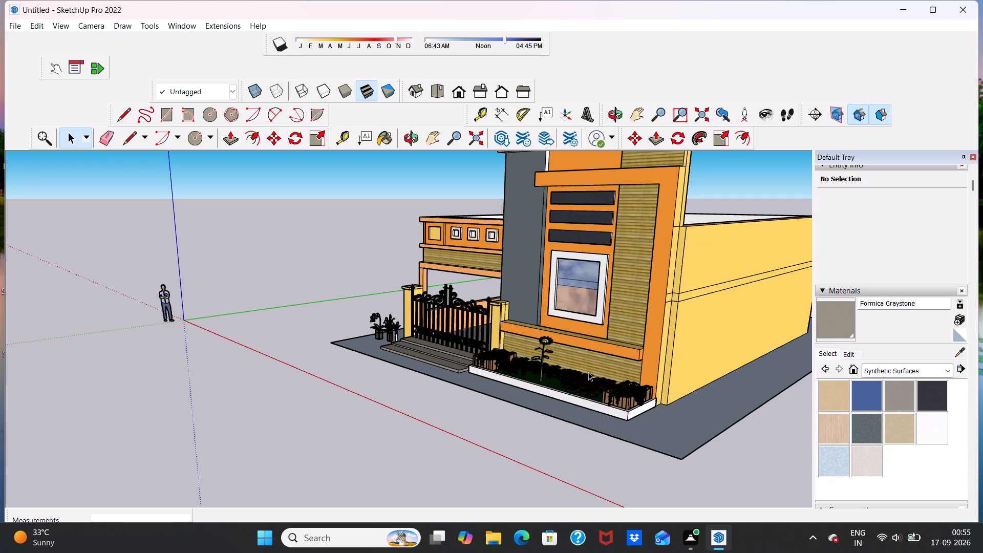
scroll(542, 552, "down", 20)
scroll(542, 552, "down", 1)
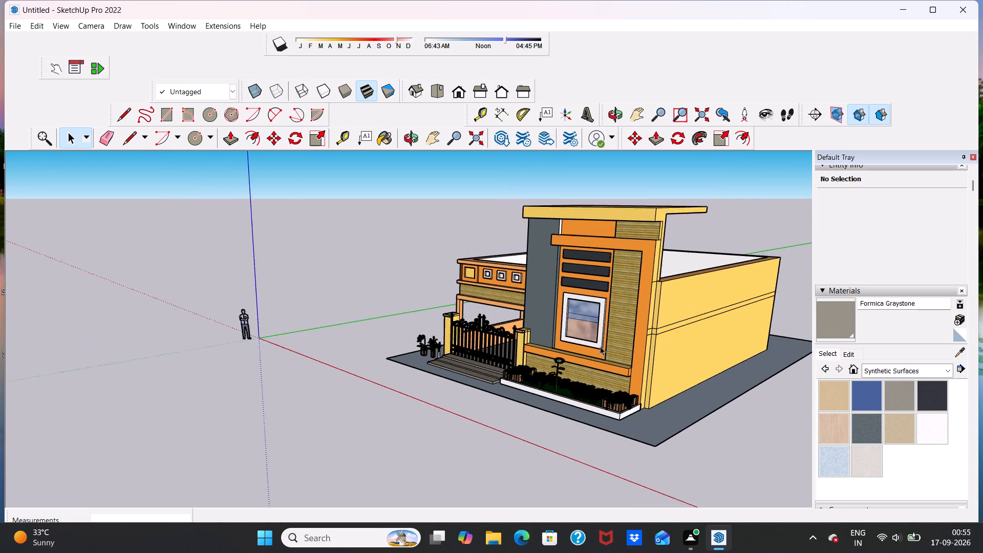
scroll(600, 190, "up", 6)
scroll(574, 335, "up", 3)
scroll(603, 326, "down", 14)
scroll(547, 469, "up", 7)
scroll(593, 434, "up", 6)
scroll(599, 424, "down", 4)
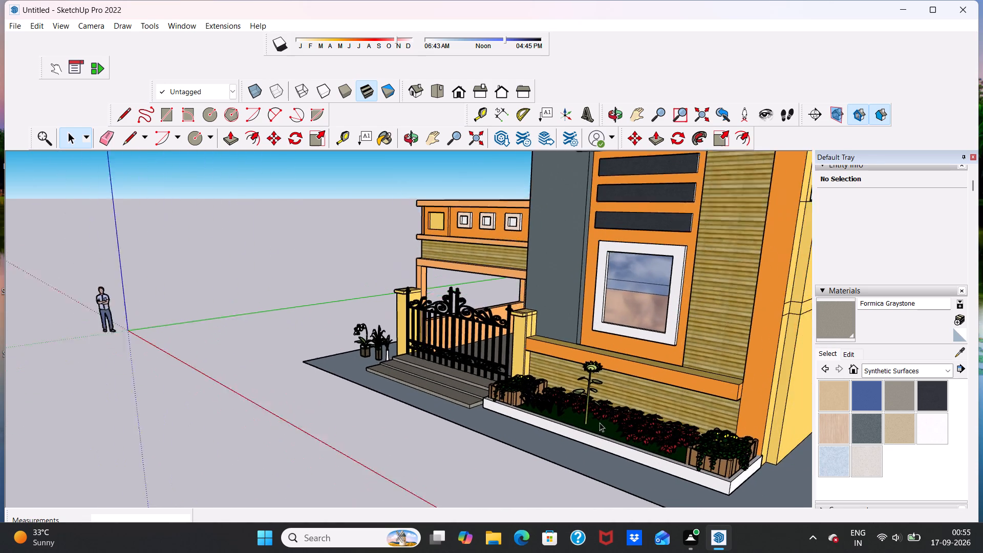
scroll(600, 422, "down", 16)
scroll(614, 330, "up", 3)
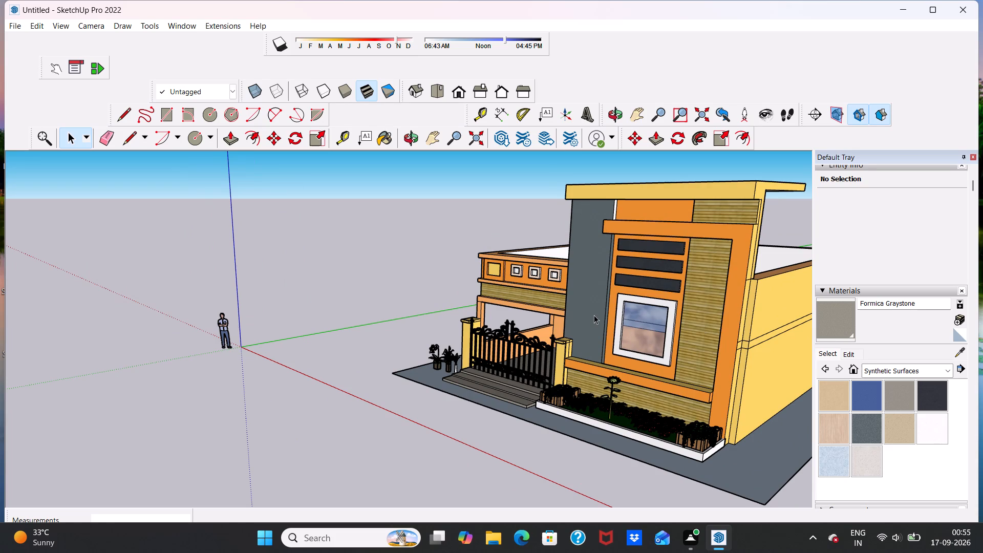
Save the house model in the Documents folder as a SketchUp model named HARSHINI.
key("ctrl+s")
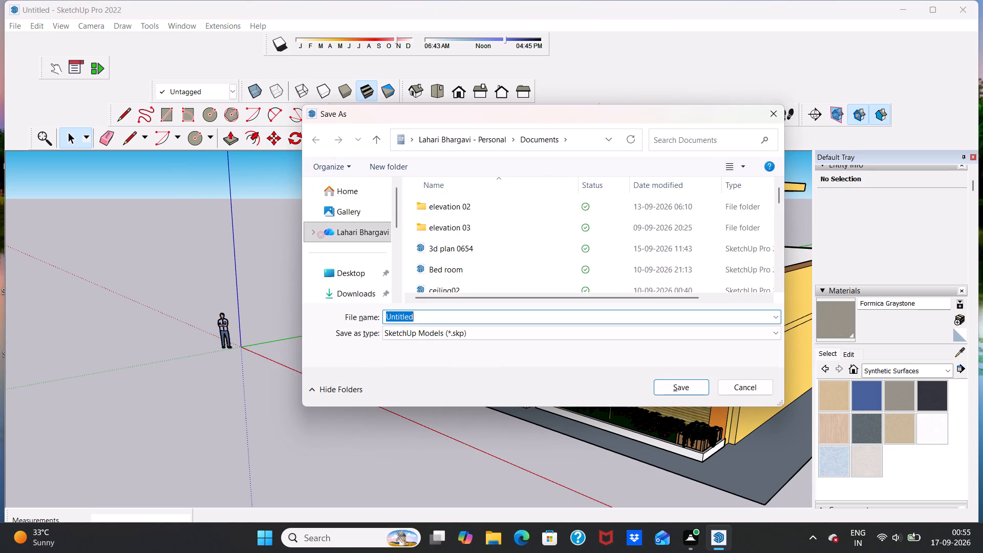
key("BackSpace")
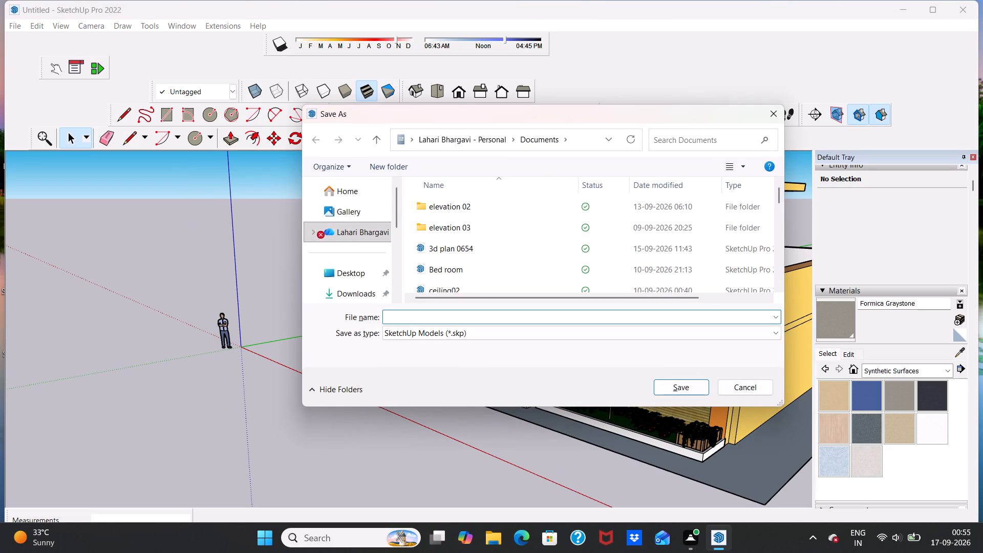
type("HAR")
type("SHINI")
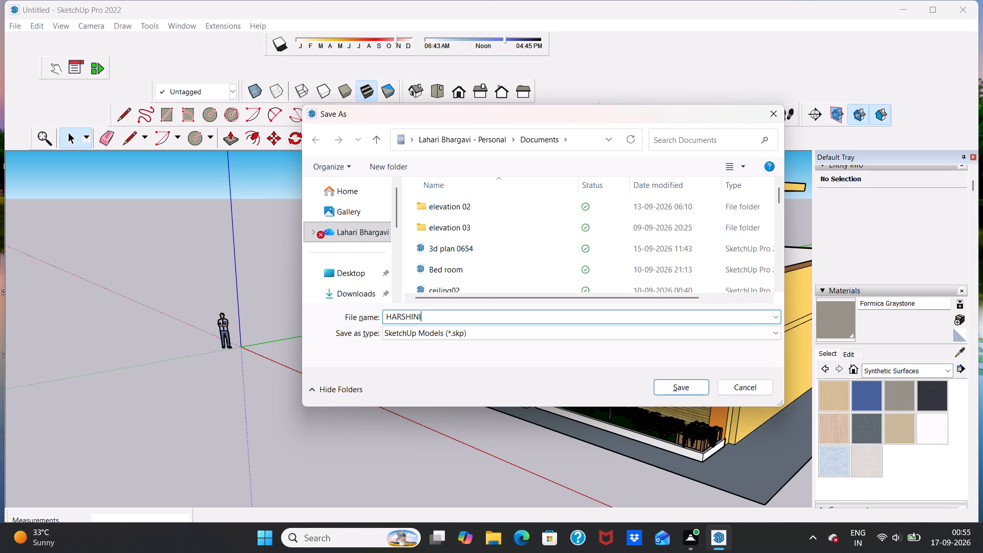
left_click(677, 391)
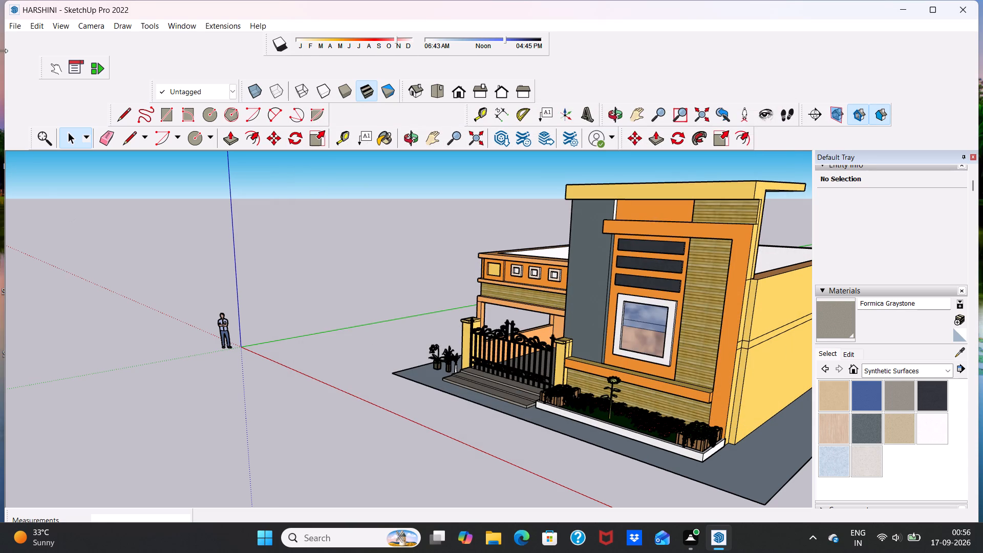
Export the current house view as a 2D JPEG image named HARSHINI PDF in the Downloads folder.
left_click(15, 29)
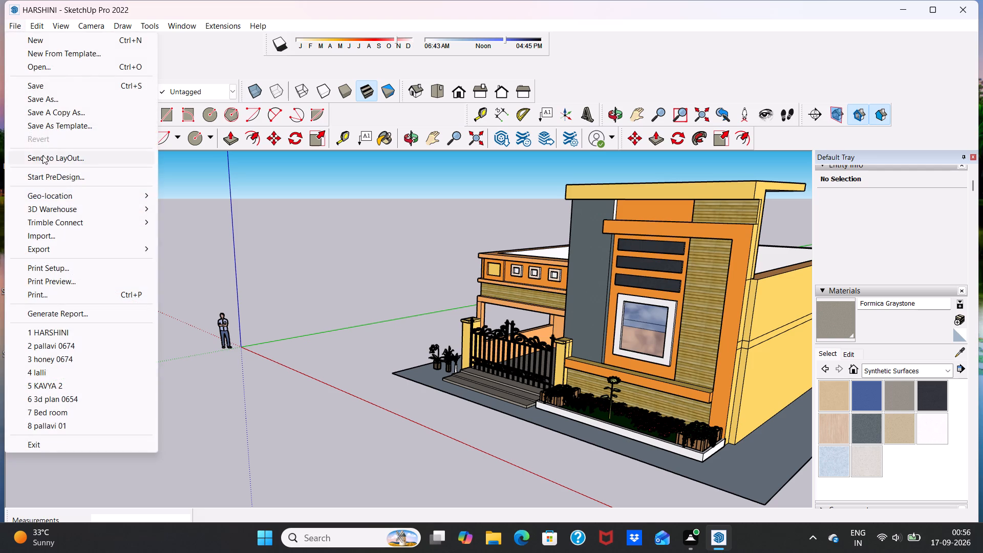
left_click(72, 244)
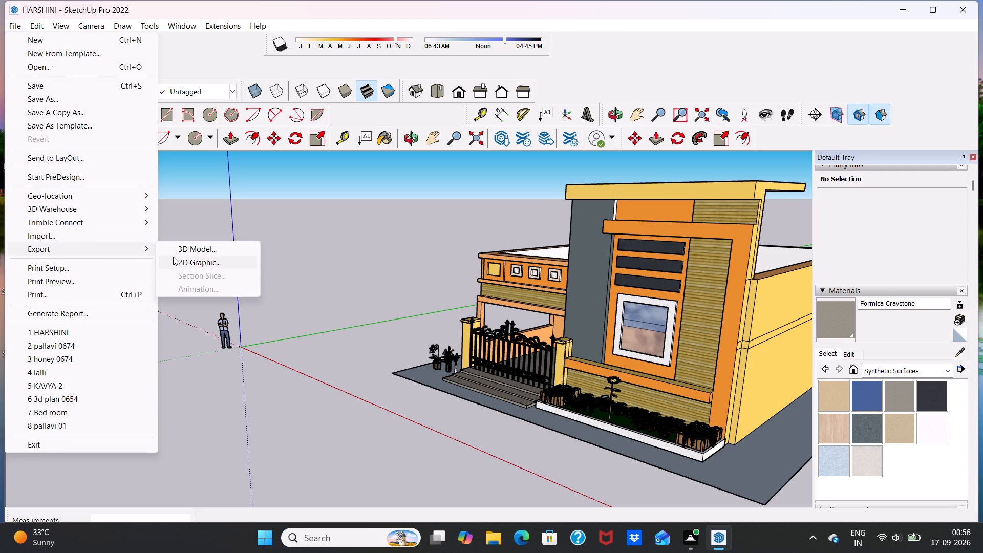
left_click(173, 257)
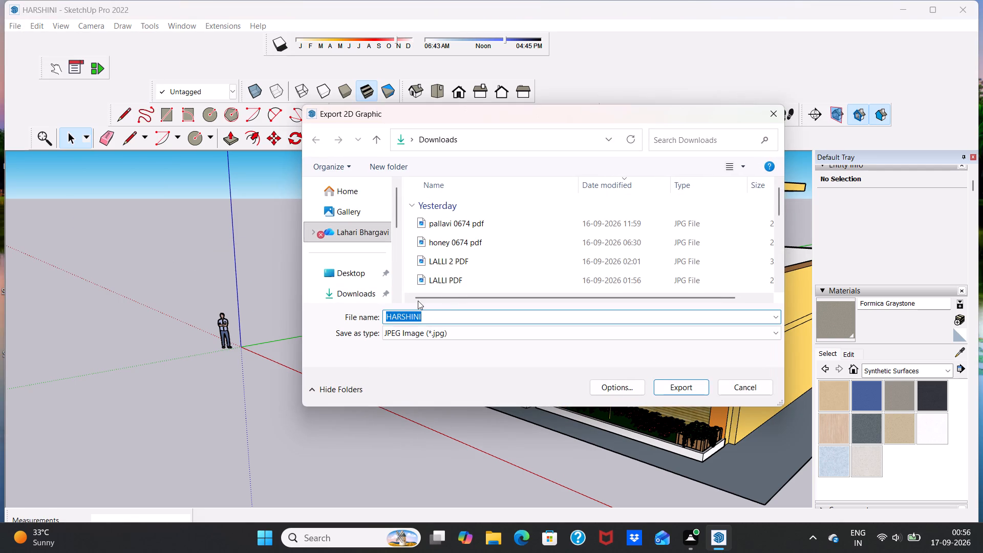
key("space")
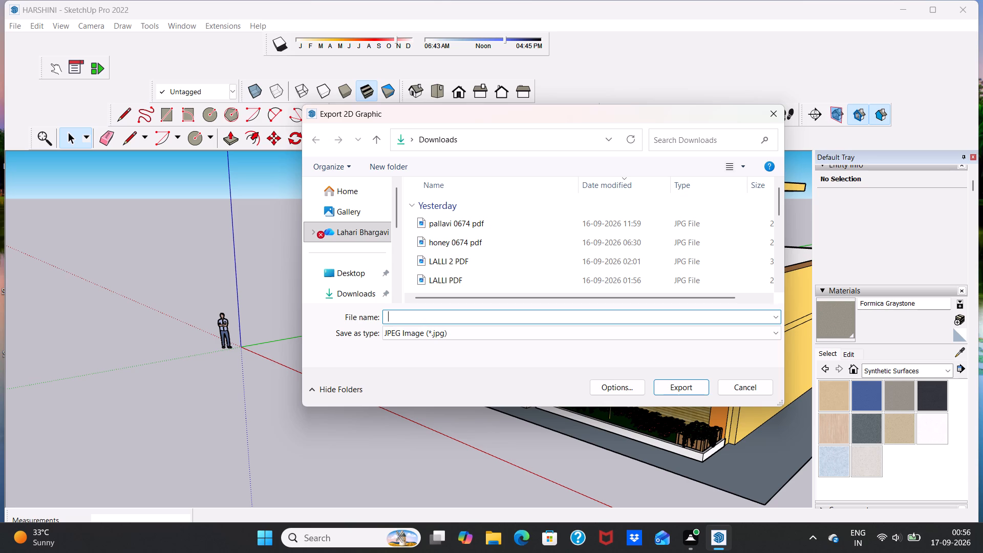
type("HARSHINI")
key("space")
type("PDF")
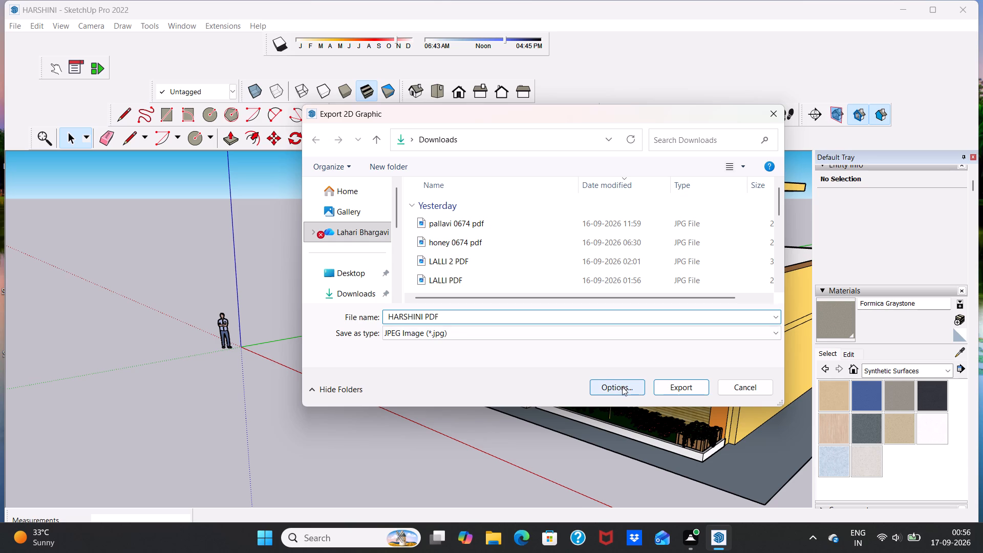
left_click(675, 392)
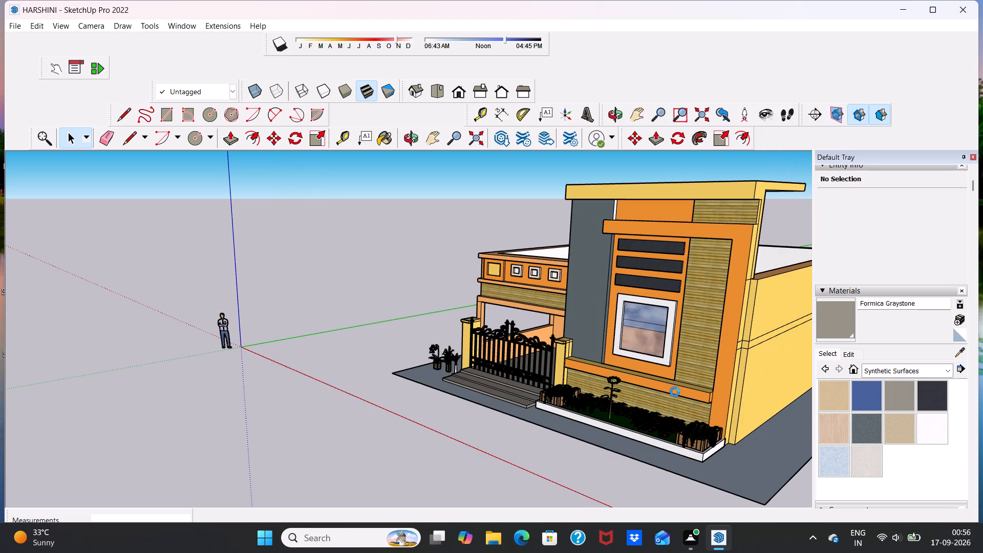